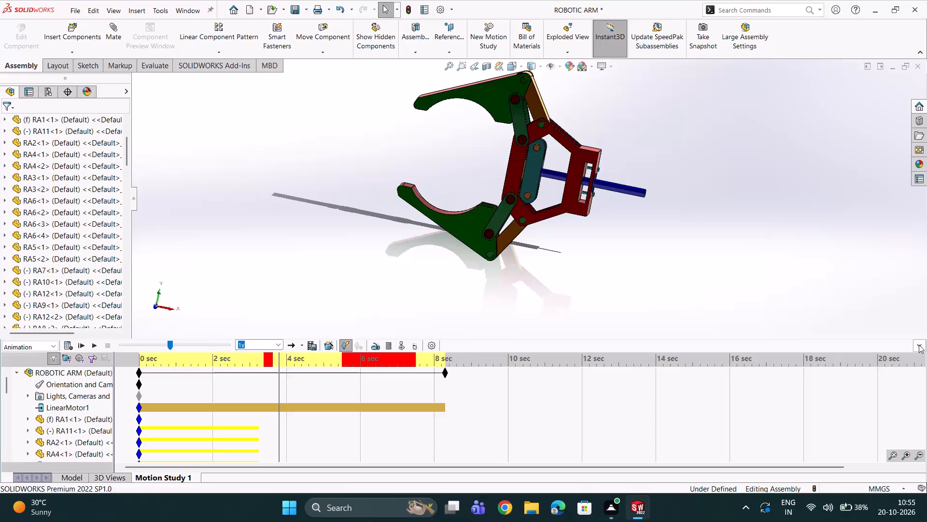
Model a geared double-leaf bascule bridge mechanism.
Collapse the motion study timeline and close the ROBOTIC ARM assembly.
{"action": "left_click", "coordinate": [919, 345]}
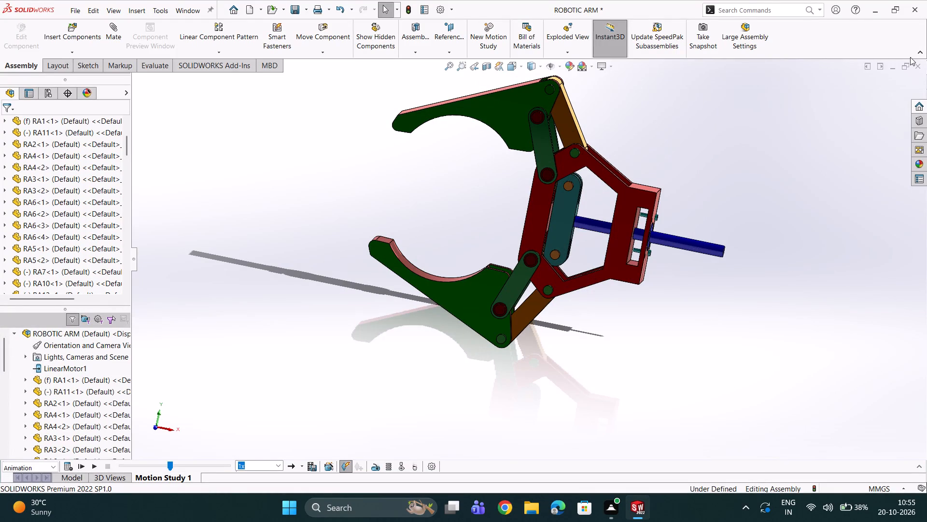
{"action": "double_click", "coordinate": [924, 68]}
{"action": "left_click", "coordinate": [455, 230]}
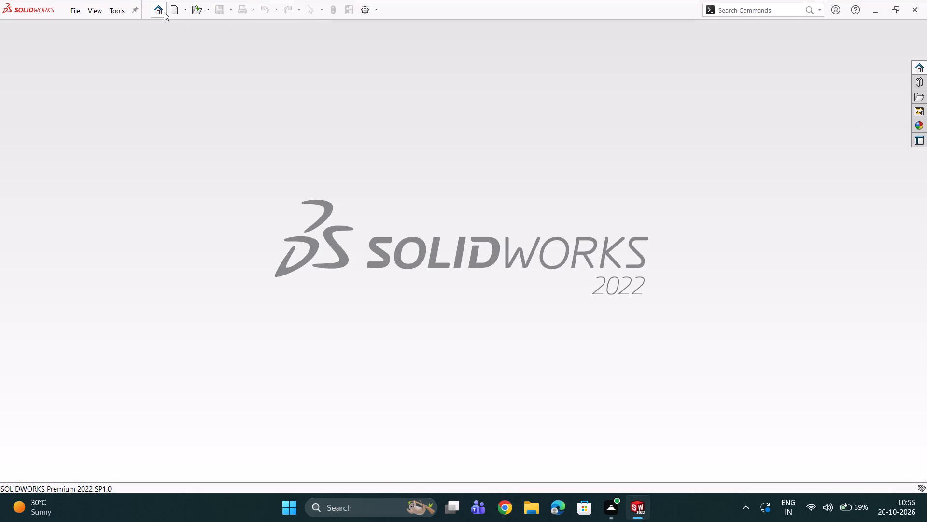
Create a new part document and set its units to MMGS (millimeter, gram, second).
{"action": "left_click", "coordinate": [164, 12]}
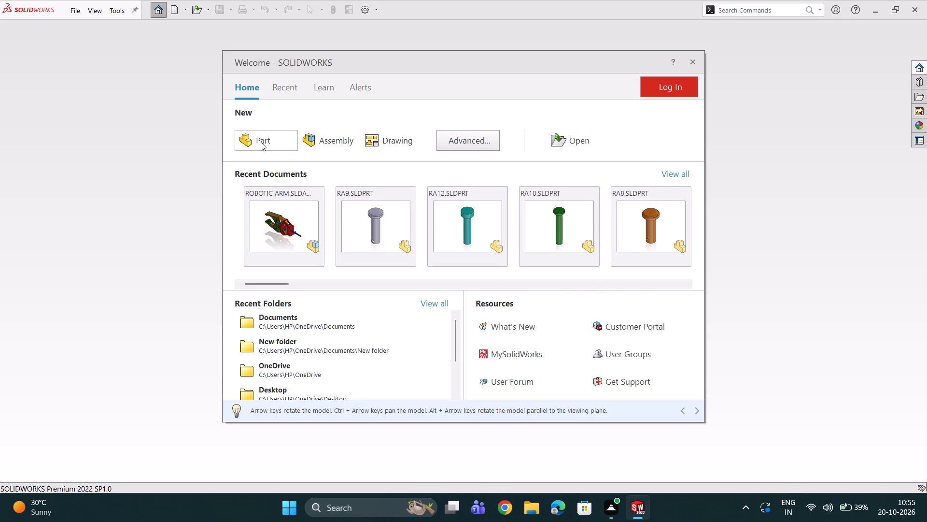
{"action": "left_click", "coordinate": [261, 142]}
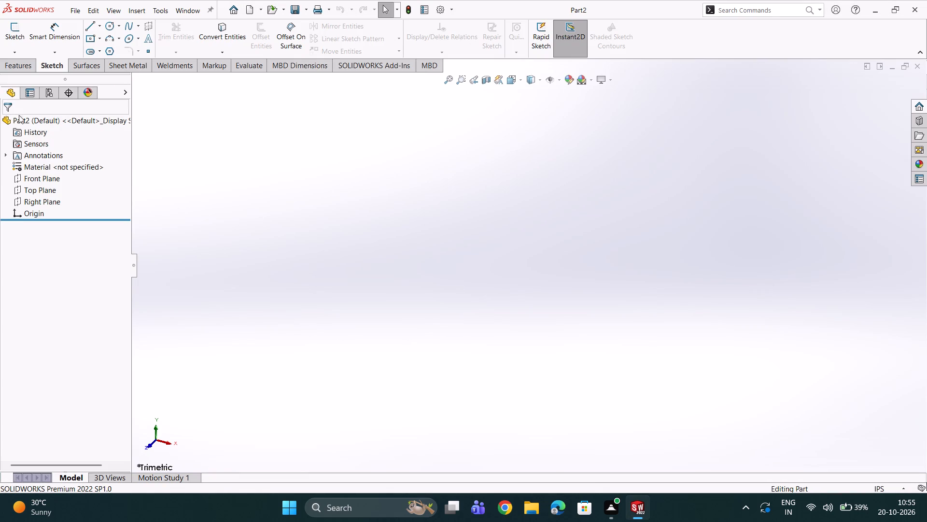
{"action": "left_click", "coordinate": [875, 487]}
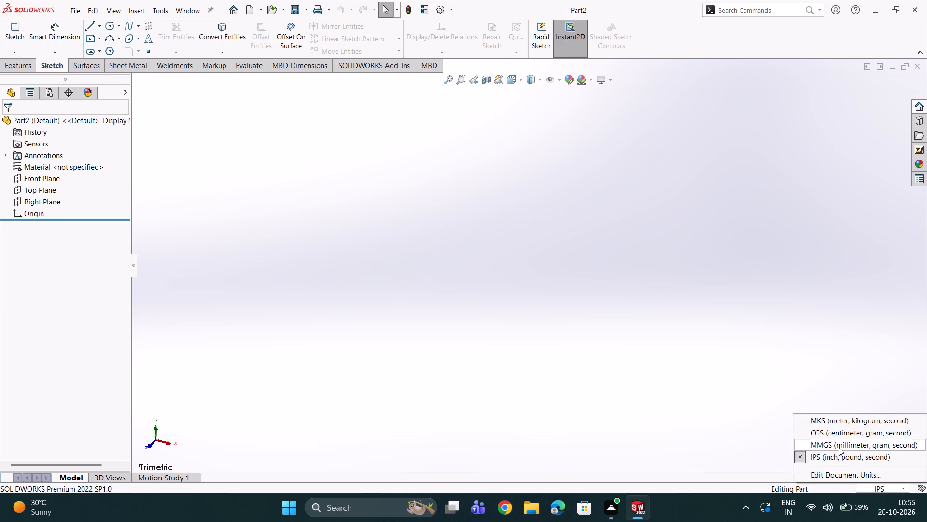
{"action": "left_click", "coordinate": [837, 445]}
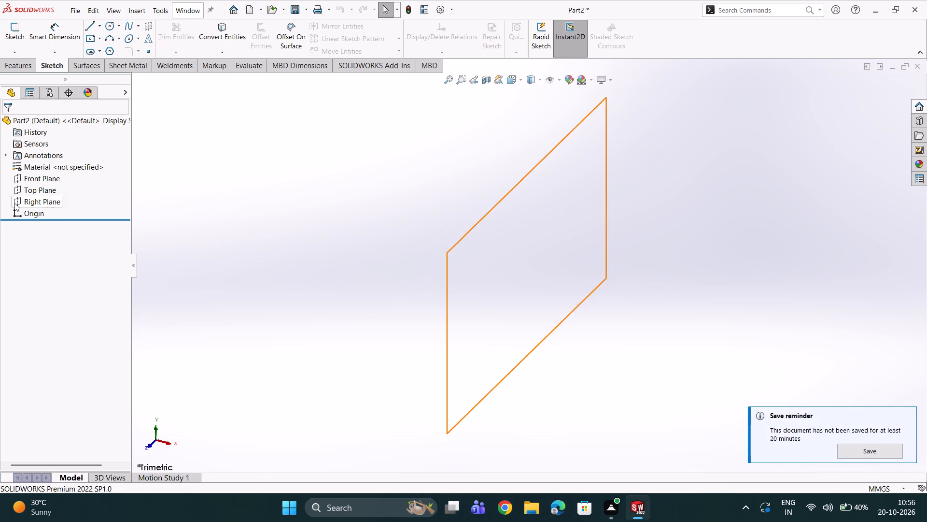
Sketch a center rectangle on the Front Plane, centred on the origin, about 33 mm wide and 85 mm high.
{"action": "left_click", "coordinate": [31, 179]}
{"action": "left_click", "coordinate": [41, 166]}
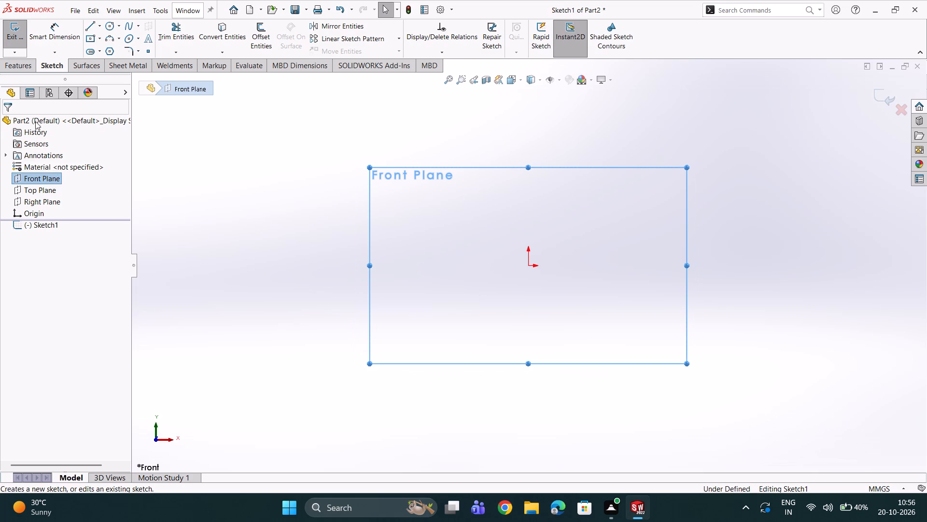
{"action": "left_click", "coordinate": [85, 36]}
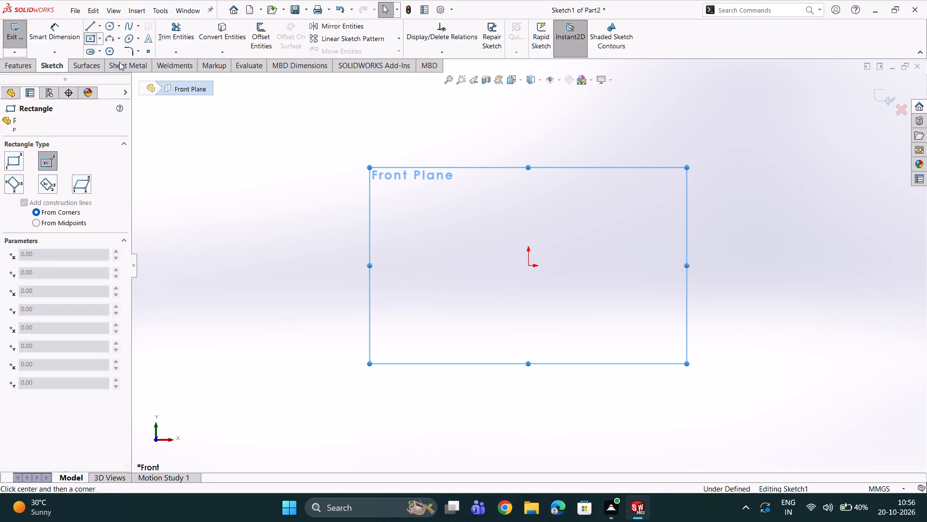
{"action": "left_click", "coordinate": [528, 266]}
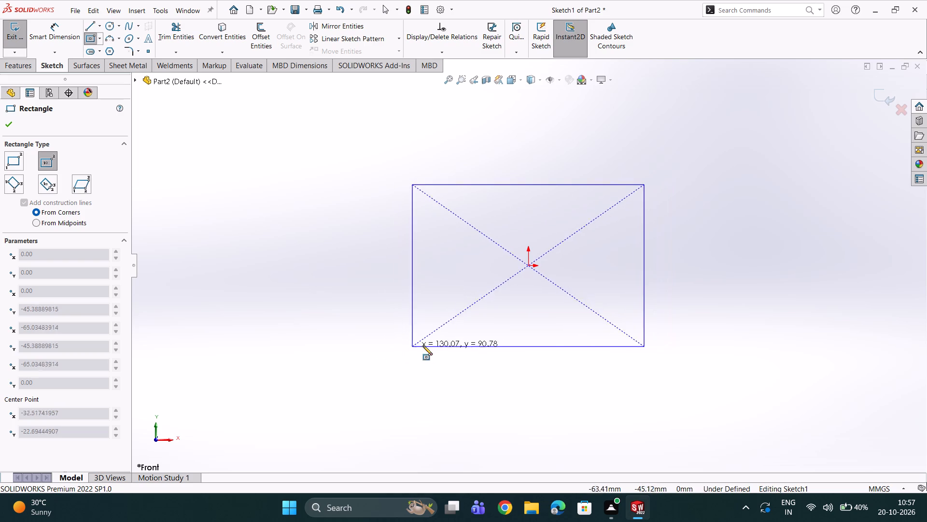
{"action": "left_click", "coordinate": [499, 342]}
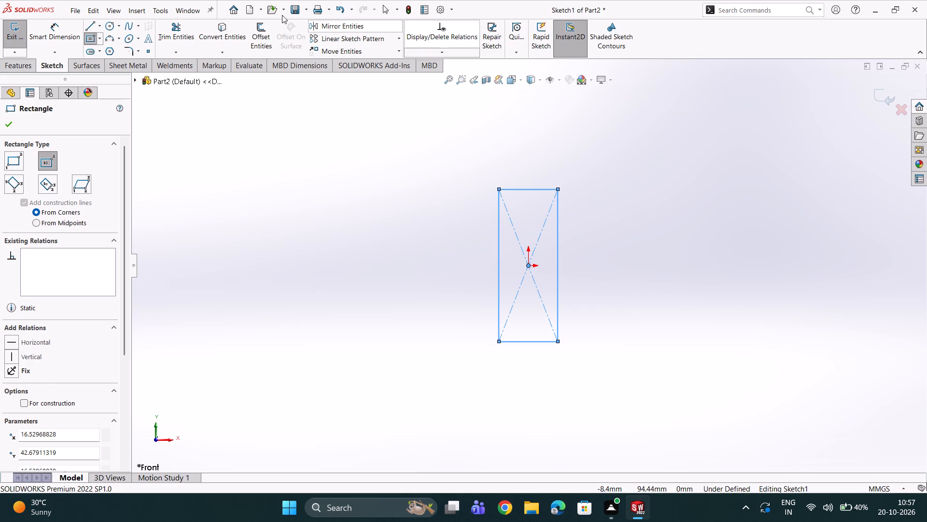
Dimension the rectangle to 120 mm wide and 80 mm high.
{"action": "left_click", "coordinate": [54, 29]}
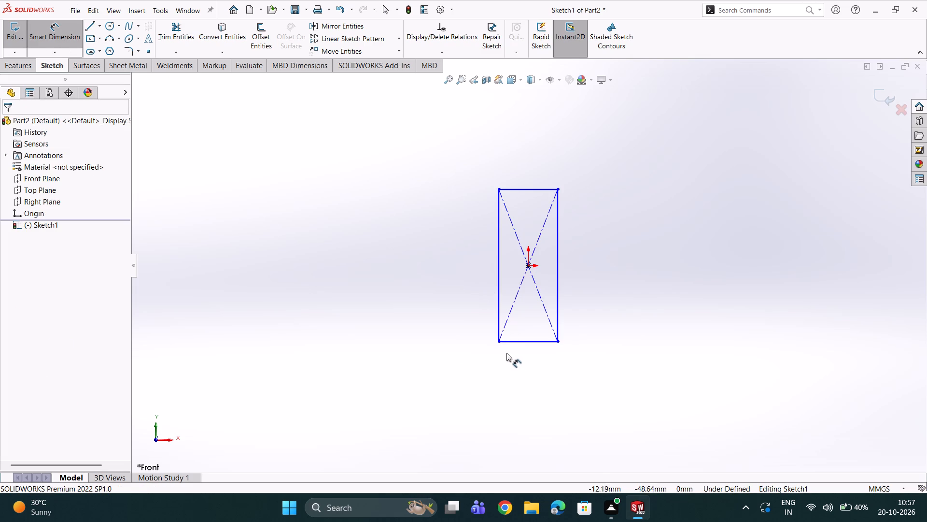
{"action": "scroll", "coordinate": [509, 351], "scroll_direction": "down", "scroll_amount": 4}
{"action": "left_click", "coordinate": [521, 336]}
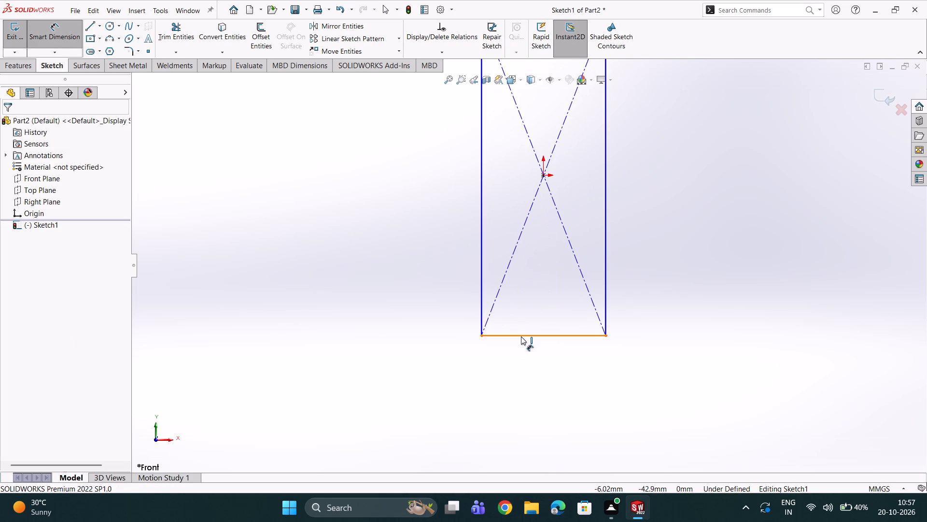
{"action": "left_click", "coordinate": [557, 368]}
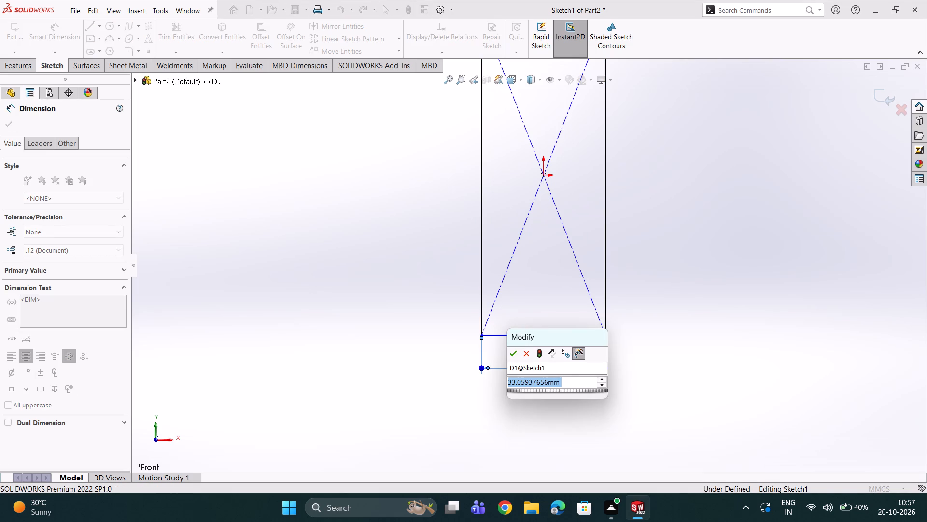
{"action": "type", "text": "120"}
{"action": "key", "text": "Return"}
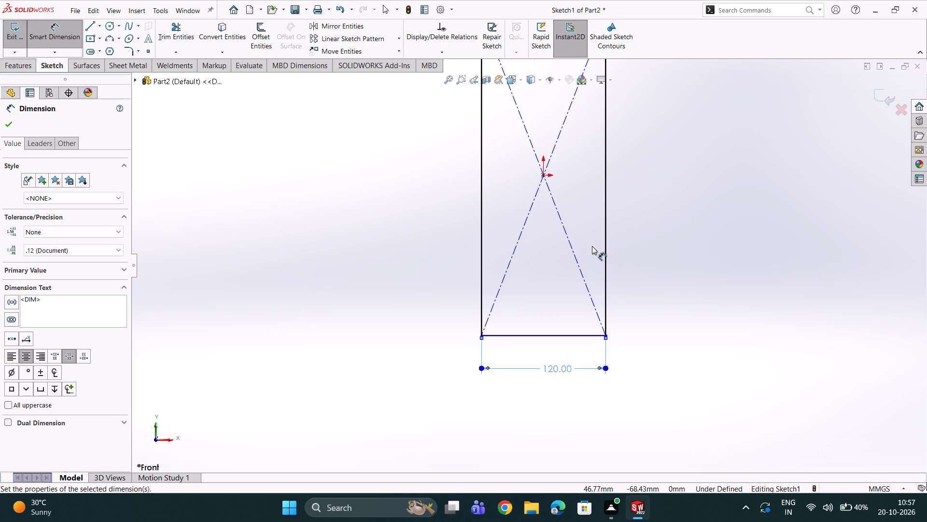
{"action": "scroll", "coordinate": [553, 252], "scroll_direction": "up", "scroll_amount": 3}
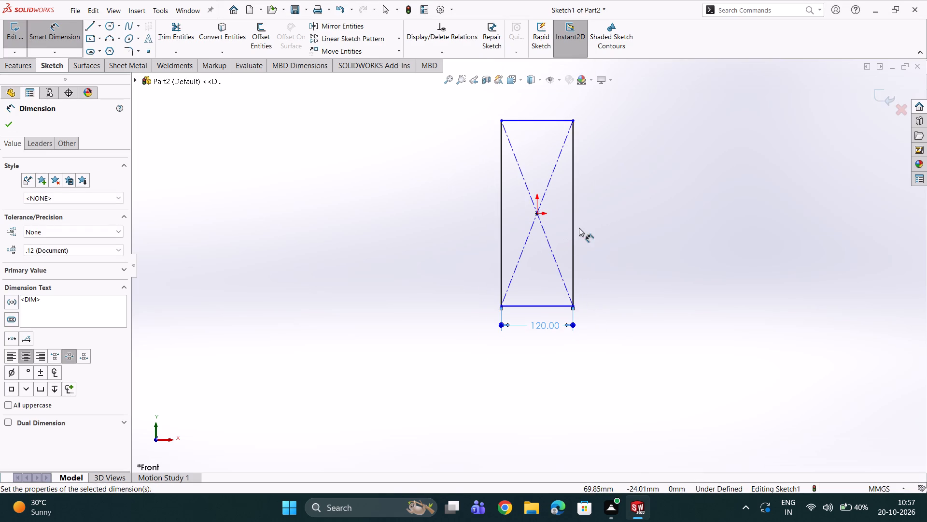
{"action": "left_click", "coordinate": [575, 230]}
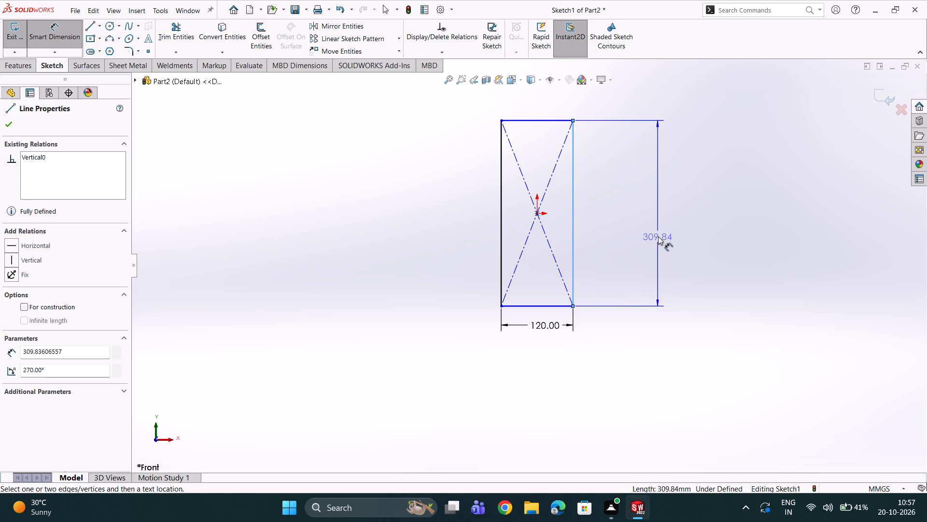
{"action": "left_click", "coordinate": [679, 250]}
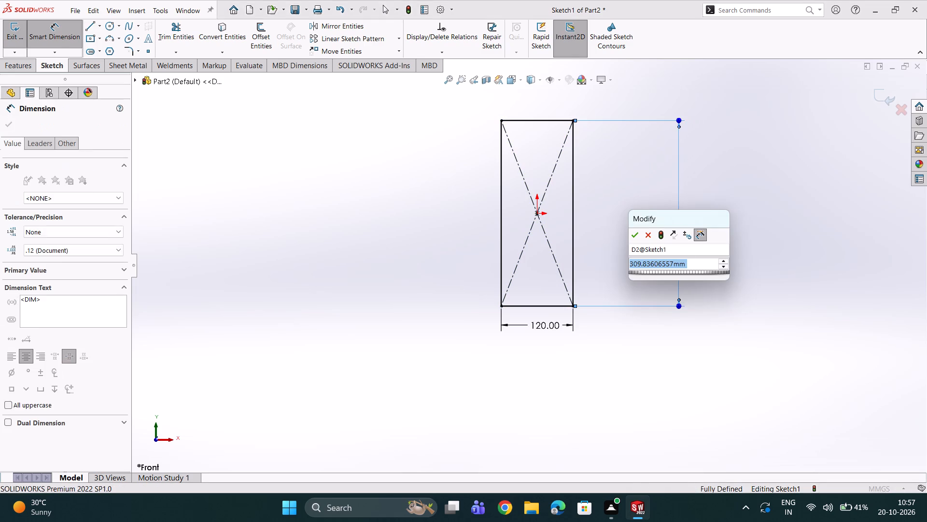
{"action": "type", "text": "80"}
{"action": "key", "text": "Return"}
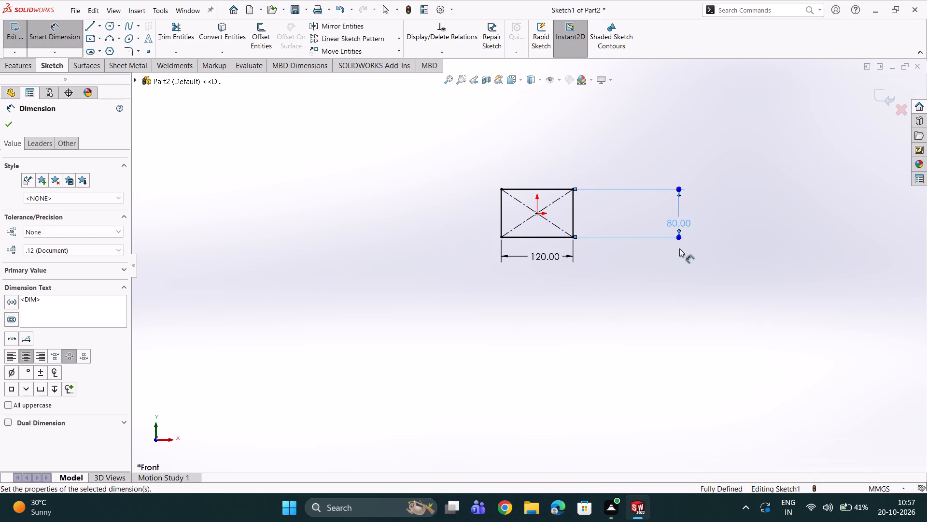
Draw a sloped line about 71 mm long from the rectangle's upper-left corner, running up and outward to the left.
{"action": "scroll", "coordinate": [463, 228], "scroll_direction": "down", "scroll_amount": 6}
{"action": "scroll", "coordinate": [565, 197], "scroll_direction": "down", "scroll_amount": 2}
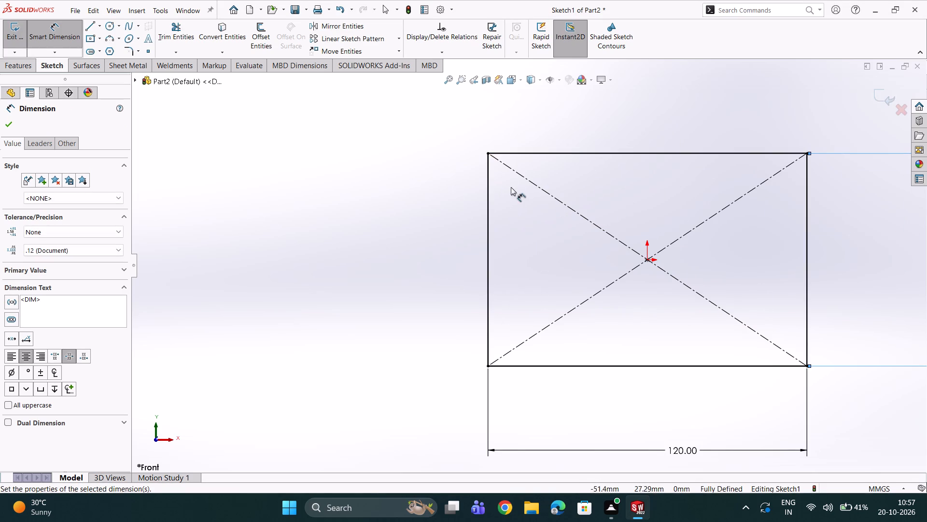
{"action": "left_click", "coordinate": [92, 27]}
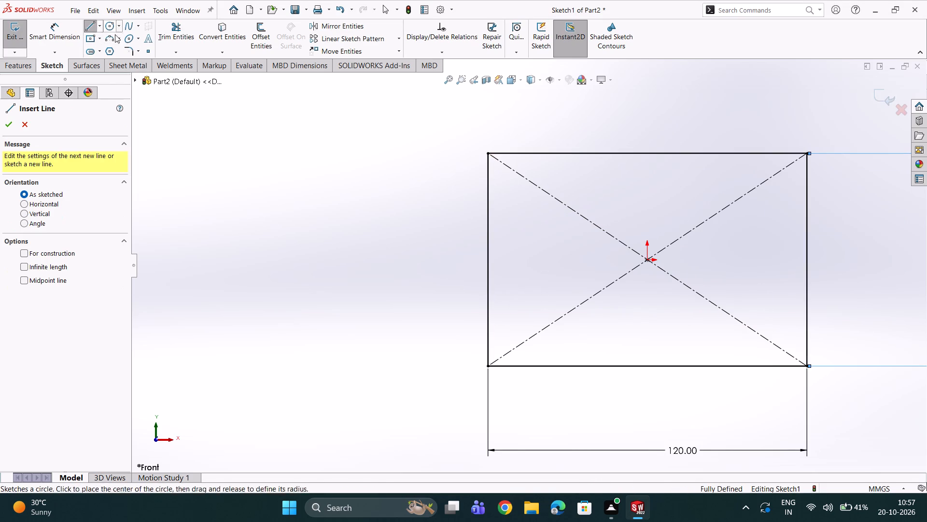
{"action": "scroll", "coordinate": [536, 232], "scroll_direction": "up", "scroll_amount": 1}
{"action": "scroll", "coordinate": [498, 182], "scroll_direction": "up", "scroll_amount": 2}
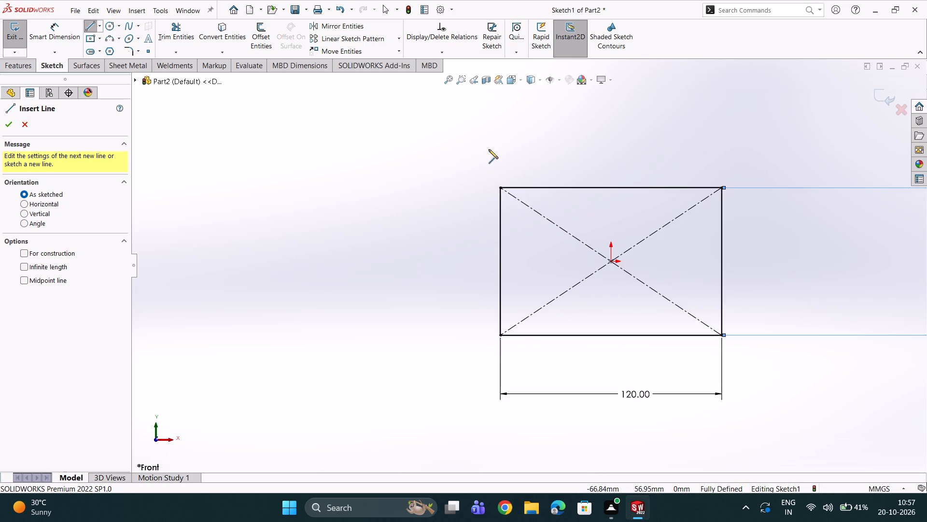
{"action": "double_click", "coordinate": [506, 201]}
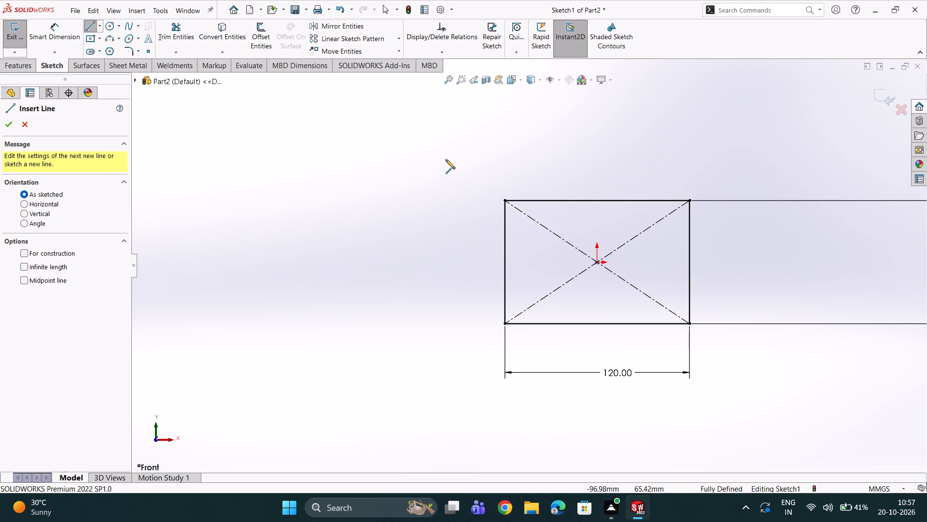
{"action": "left_click", "coordinate": [503, 199]}
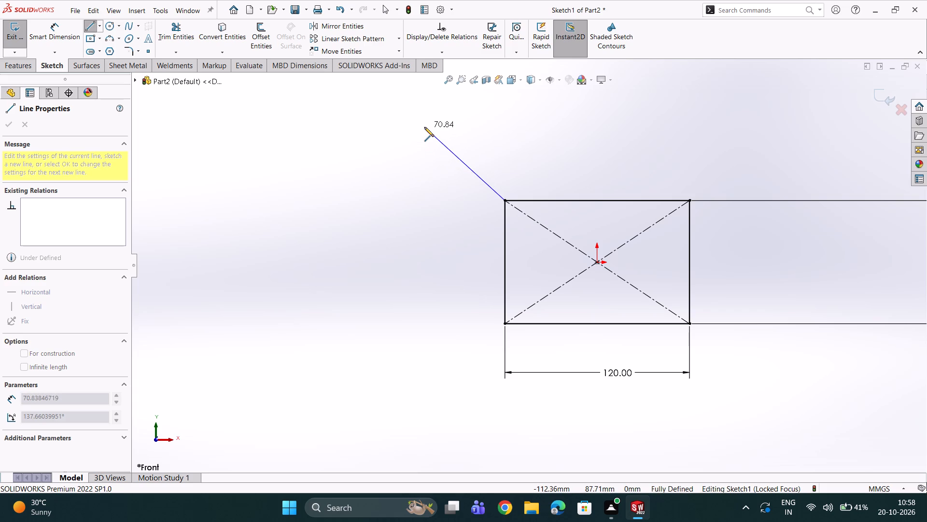
{"action": "left_click", "coordinate": [424, 127]}
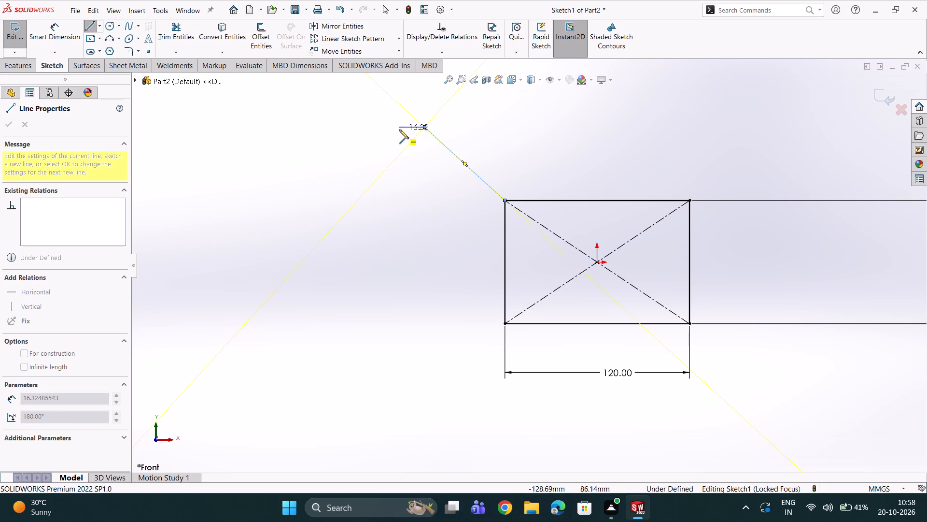
{"action": "key", "text": "Escape"}
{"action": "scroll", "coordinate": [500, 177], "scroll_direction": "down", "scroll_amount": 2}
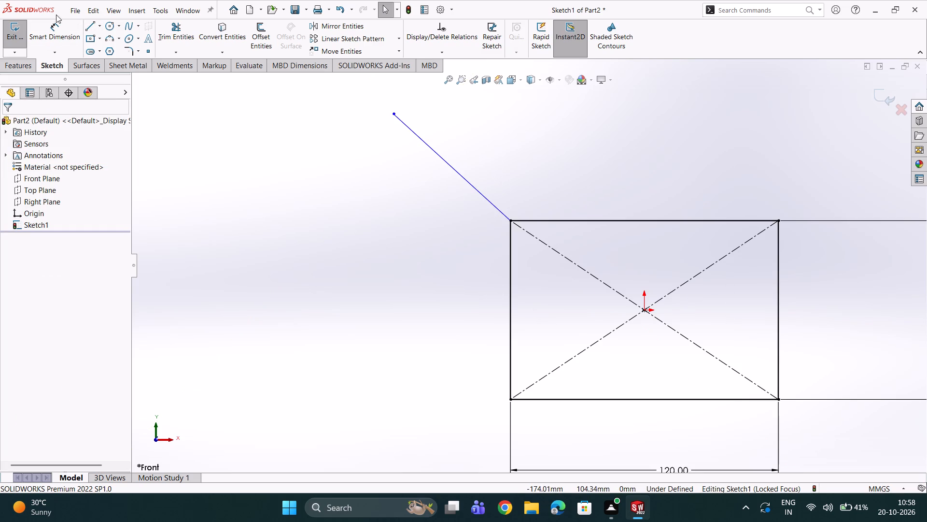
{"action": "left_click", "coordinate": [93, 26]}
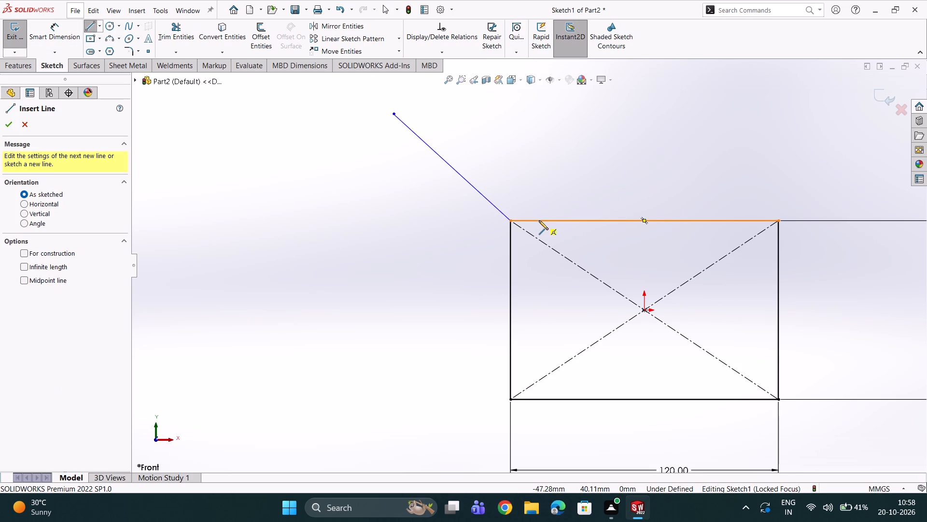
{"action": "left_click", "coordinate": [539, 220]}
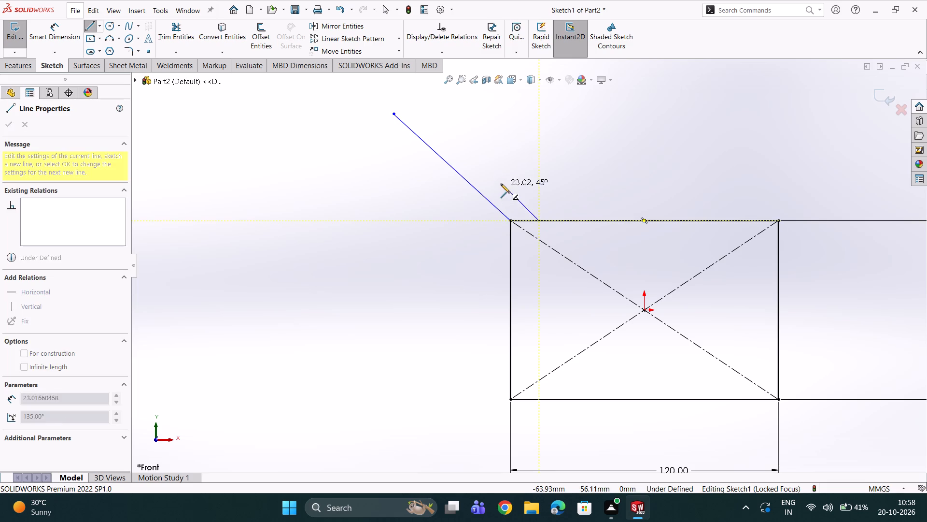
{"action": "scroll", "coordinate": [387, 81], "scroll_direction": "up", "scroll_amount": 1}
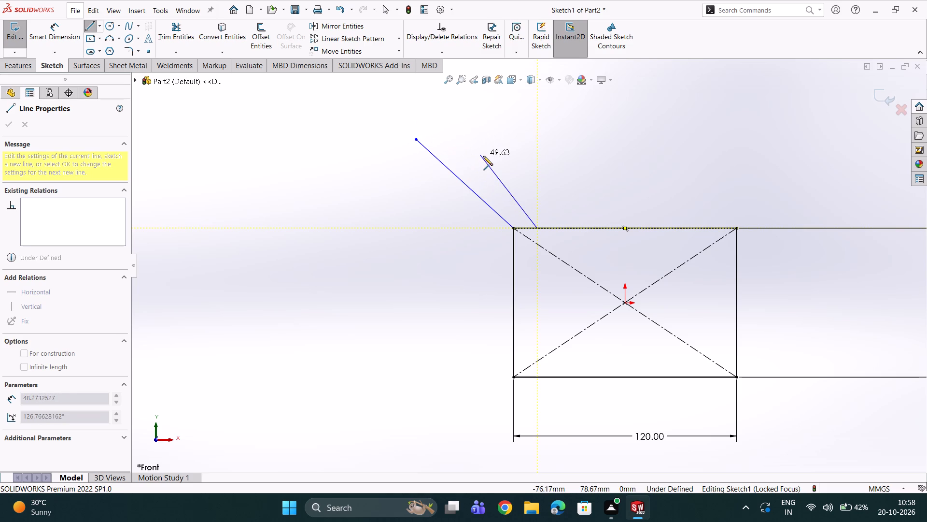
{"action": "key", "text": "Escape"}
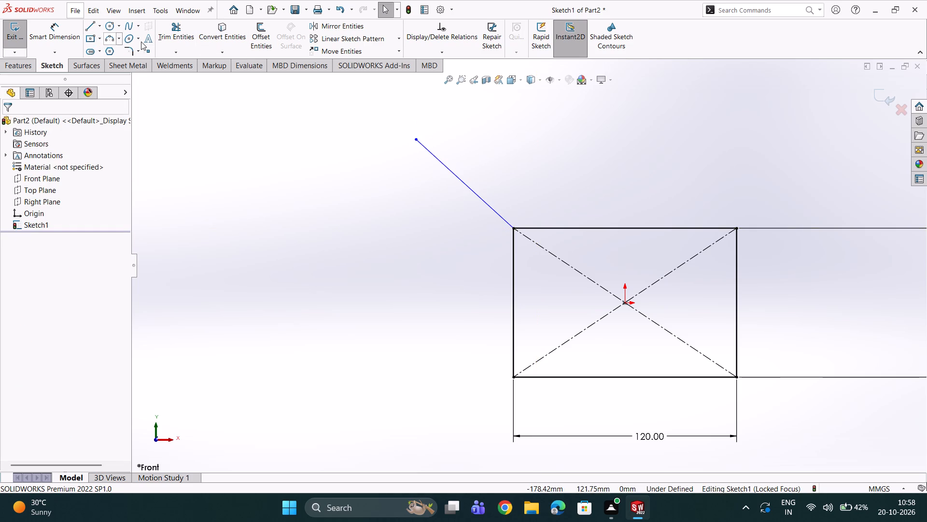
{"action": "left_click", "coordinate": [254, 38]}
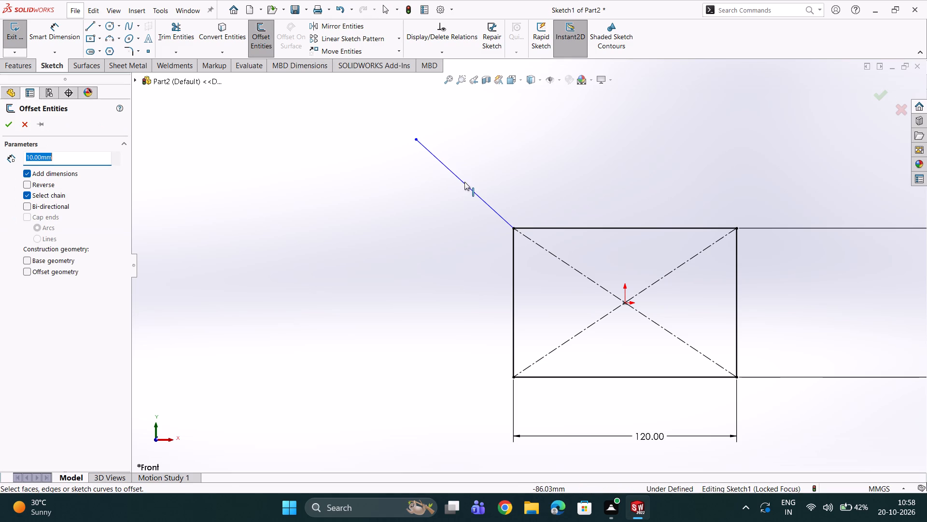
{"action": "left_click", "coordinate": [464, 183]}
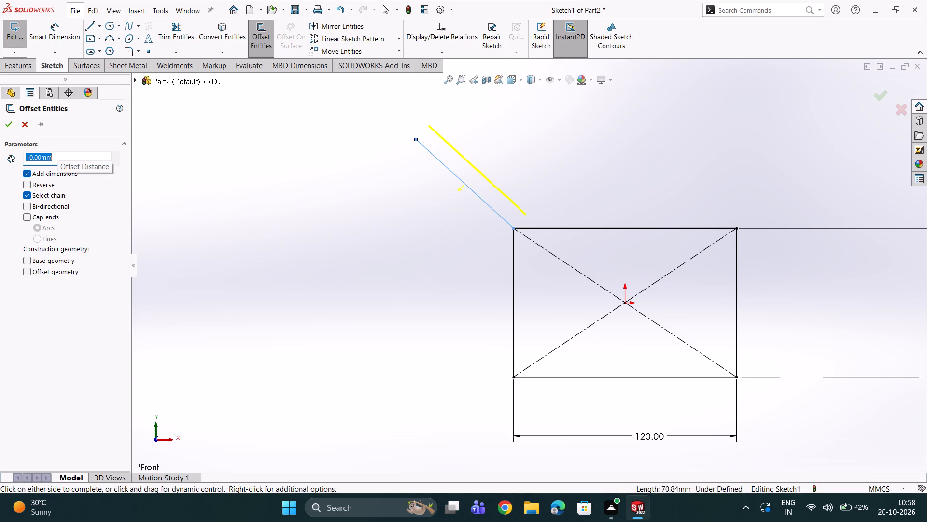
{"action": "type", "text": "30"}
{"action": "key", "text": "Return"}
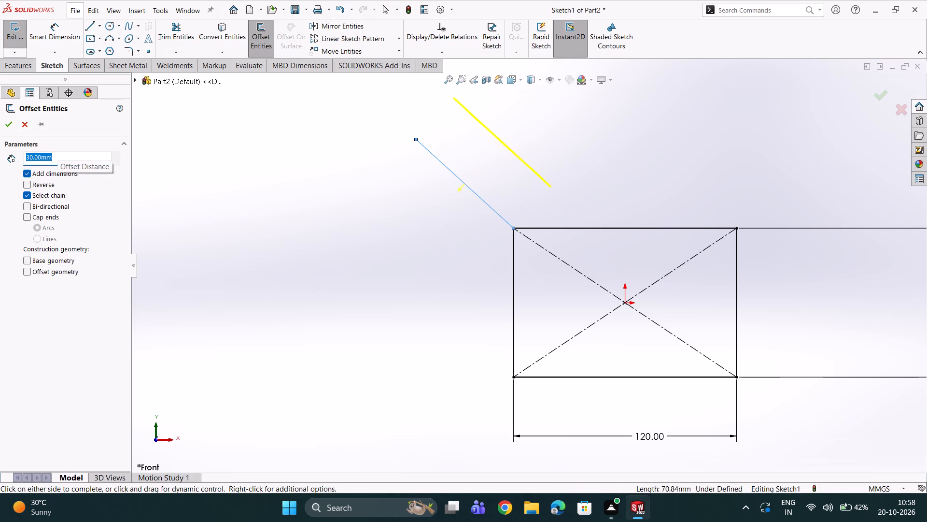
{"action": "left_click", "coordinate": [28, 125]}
Draw a second sloped line about 97 mm long from the rectangle's top edge to just above the first line's free end.
{"action": "left_click", "coordinate": [90, 24]}
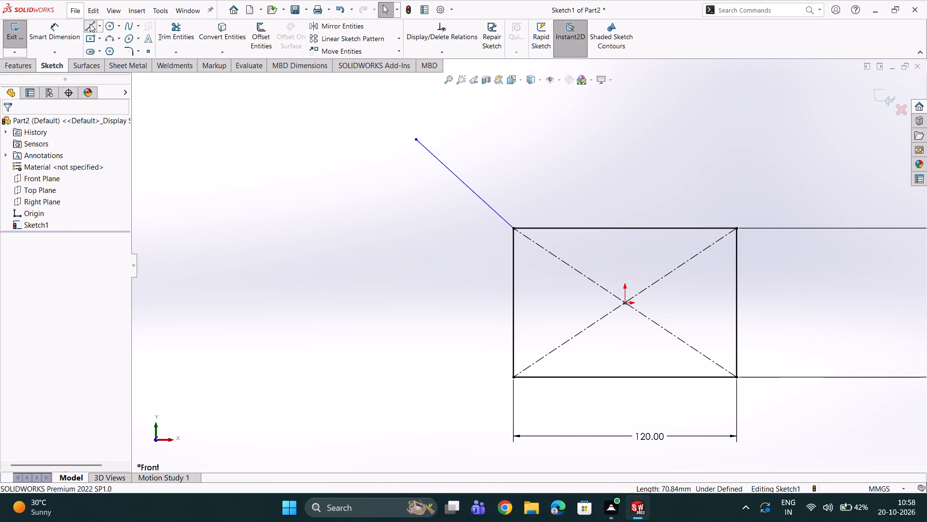
{"action": "left_click", "coordinate": [557, 227]}
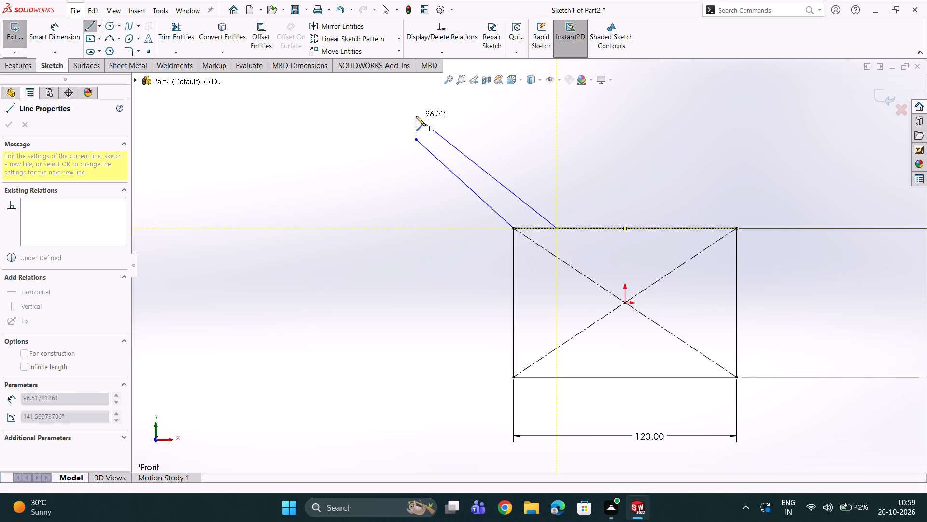
{"action": "left_click", "coordinate": [416, 116]}
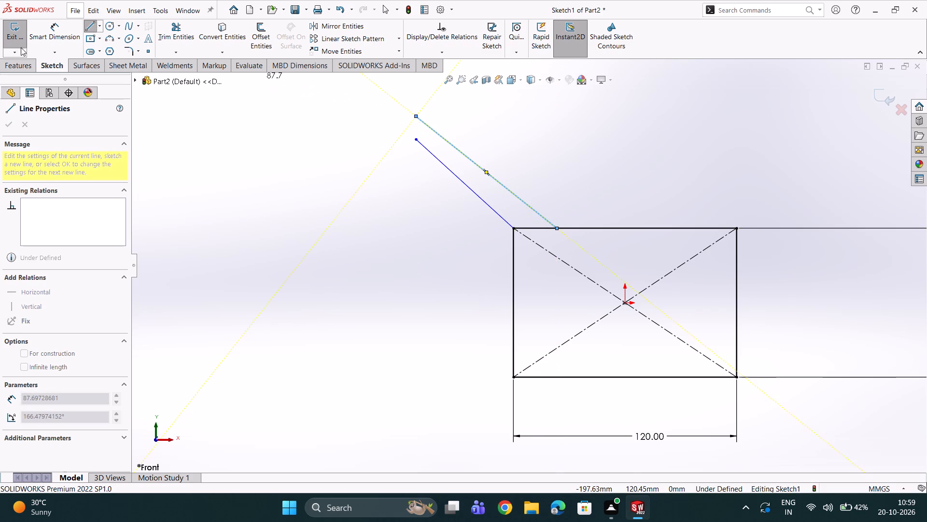
Dimension the distance between the rectangle's upper-left corner and the second sloped line's lower end to 30 mm.
{"action": "left_click", "coordinate": [50, 30]}
{"action": "scroll", "coordinate": [634, 245], "scroll_direction": "down", "scroll_amount": 5}
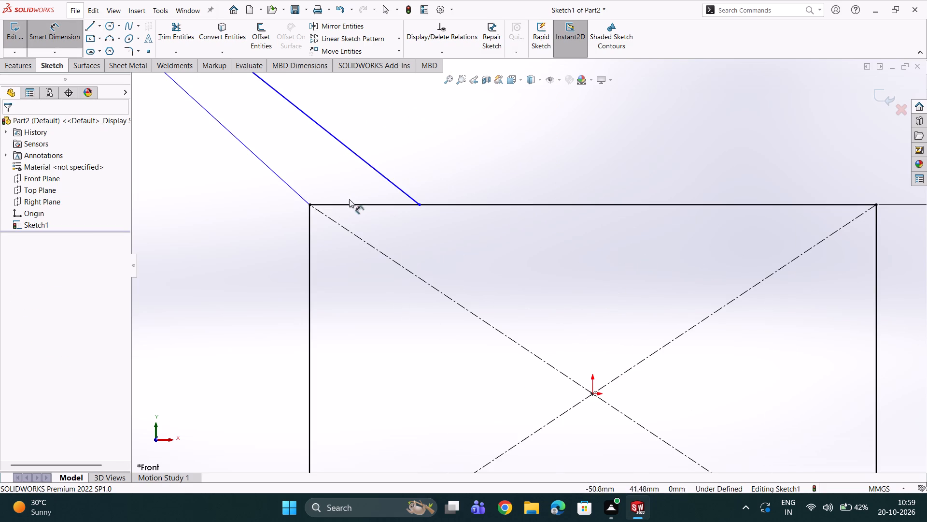
{"action": "left_click", "coordinate": [311, 206]}
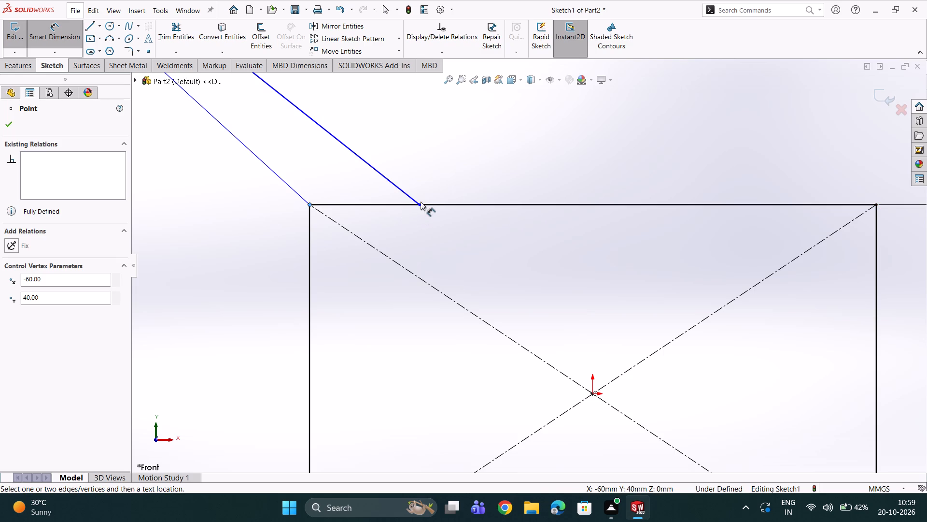
{"action": "left_click", "coordinate": [421, 205]}
{"action": "left_click", "coordinate": [440, 141]}
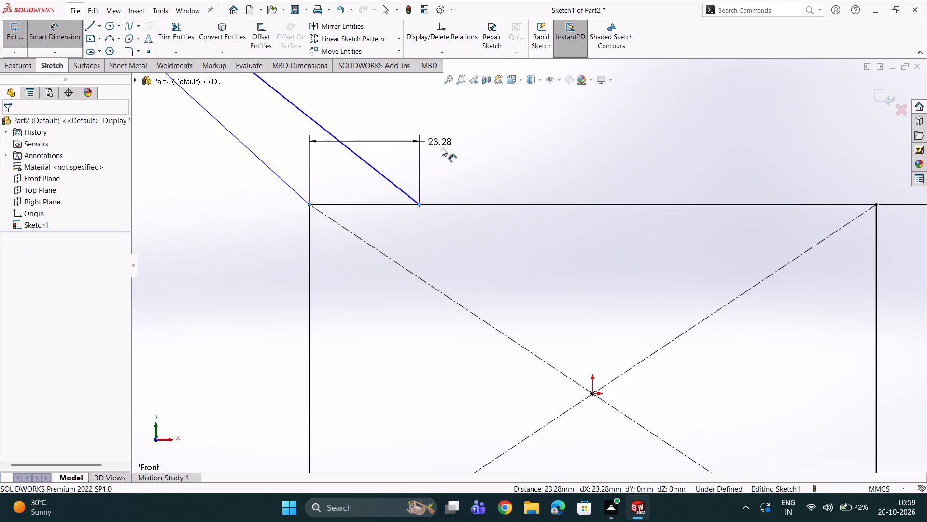
{"action": "type", "text": "30"}
{"action": "key", "text": "Return"}
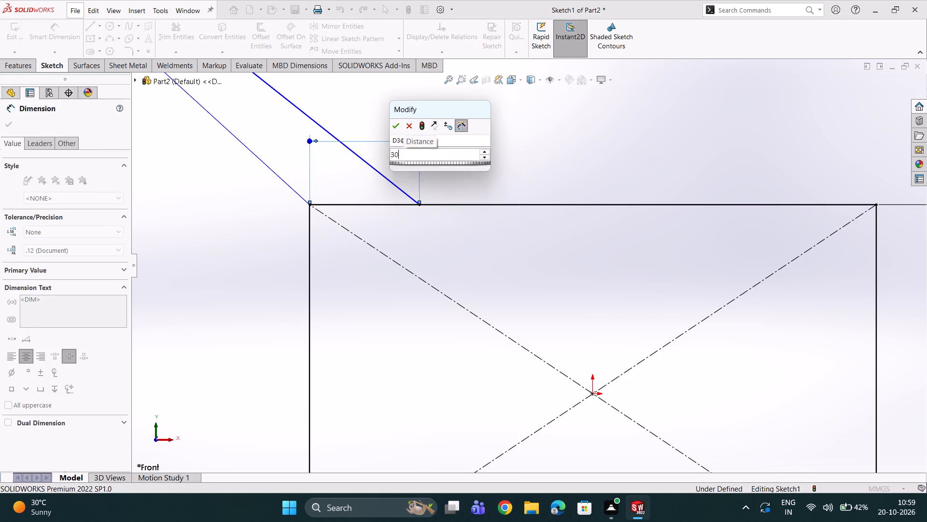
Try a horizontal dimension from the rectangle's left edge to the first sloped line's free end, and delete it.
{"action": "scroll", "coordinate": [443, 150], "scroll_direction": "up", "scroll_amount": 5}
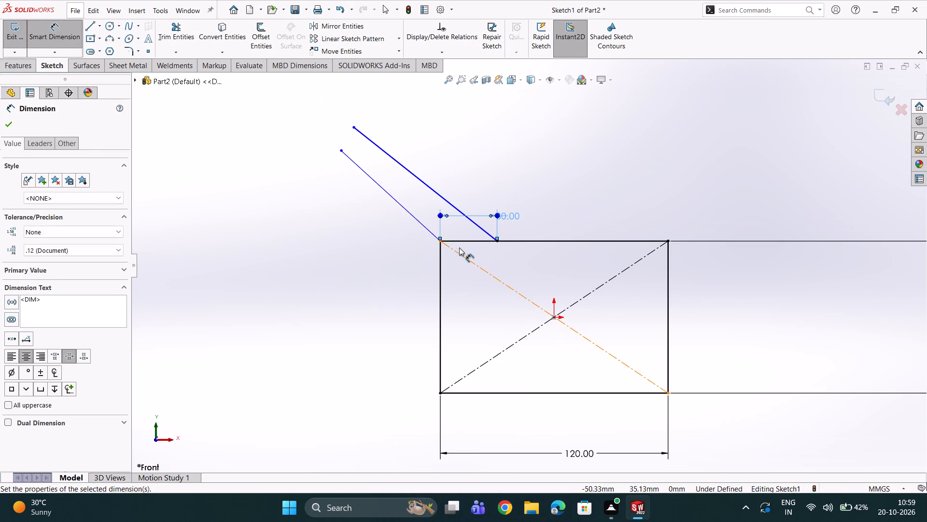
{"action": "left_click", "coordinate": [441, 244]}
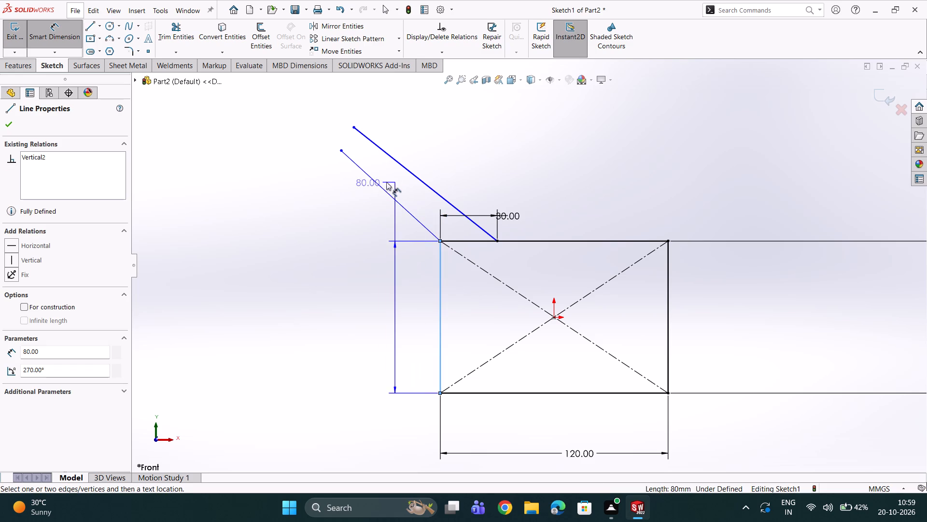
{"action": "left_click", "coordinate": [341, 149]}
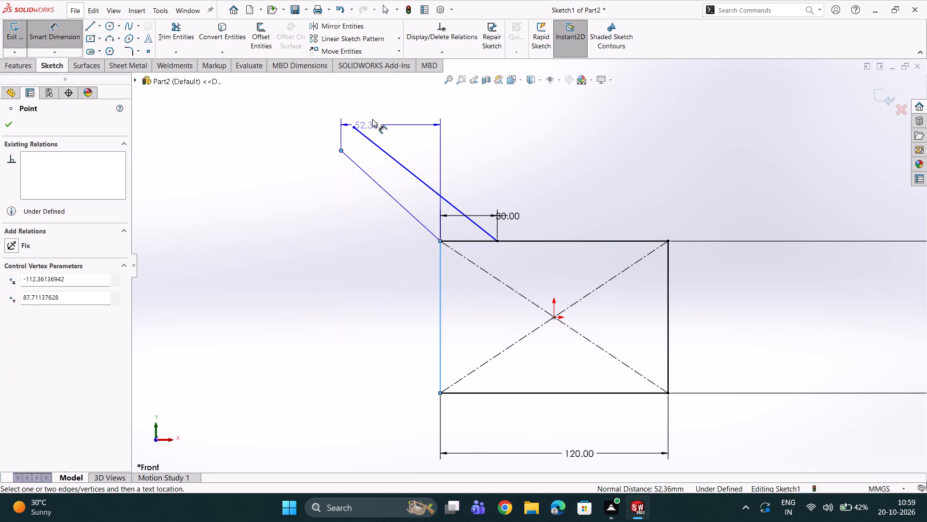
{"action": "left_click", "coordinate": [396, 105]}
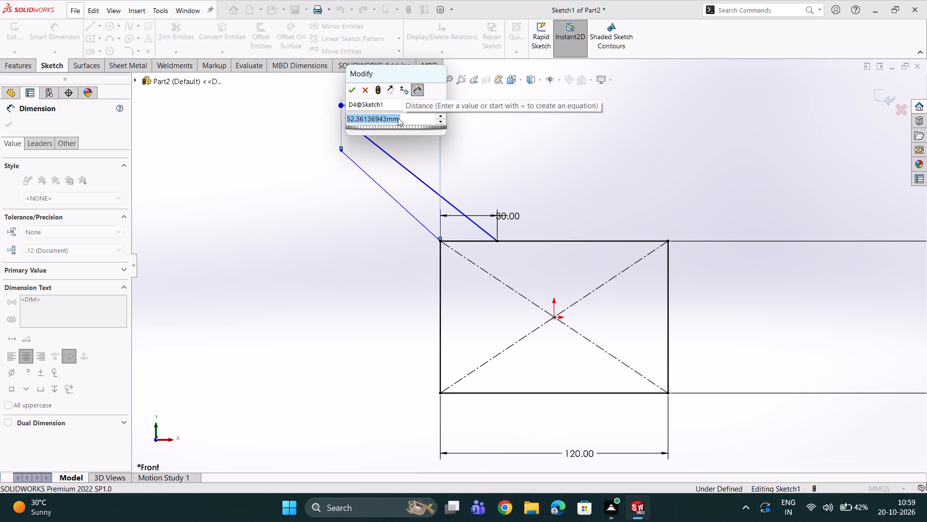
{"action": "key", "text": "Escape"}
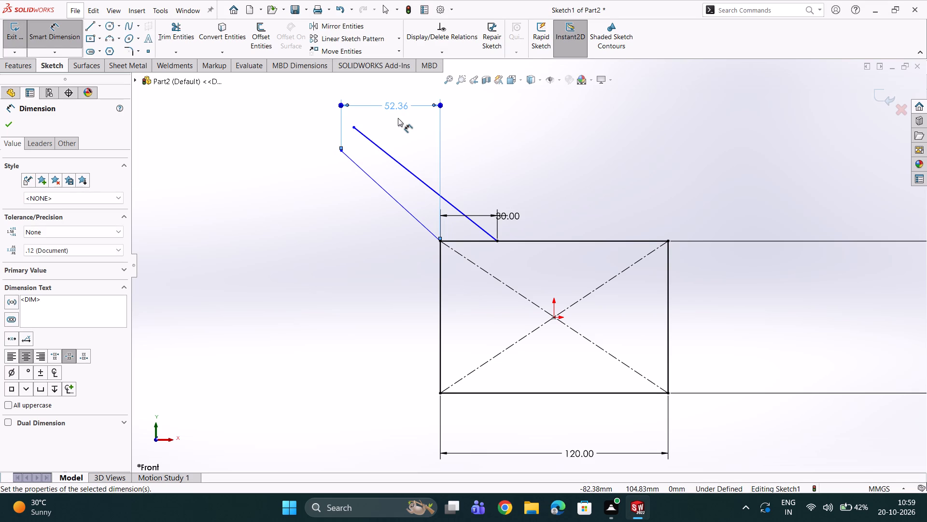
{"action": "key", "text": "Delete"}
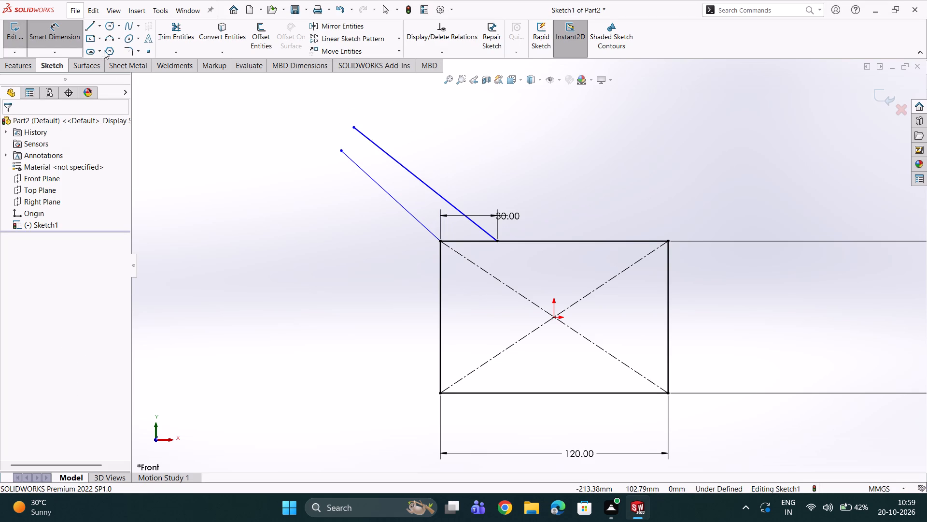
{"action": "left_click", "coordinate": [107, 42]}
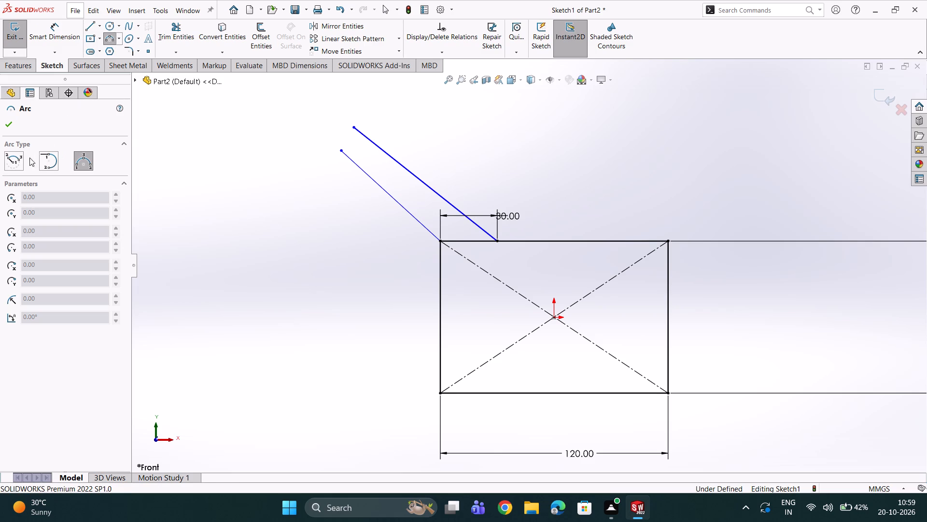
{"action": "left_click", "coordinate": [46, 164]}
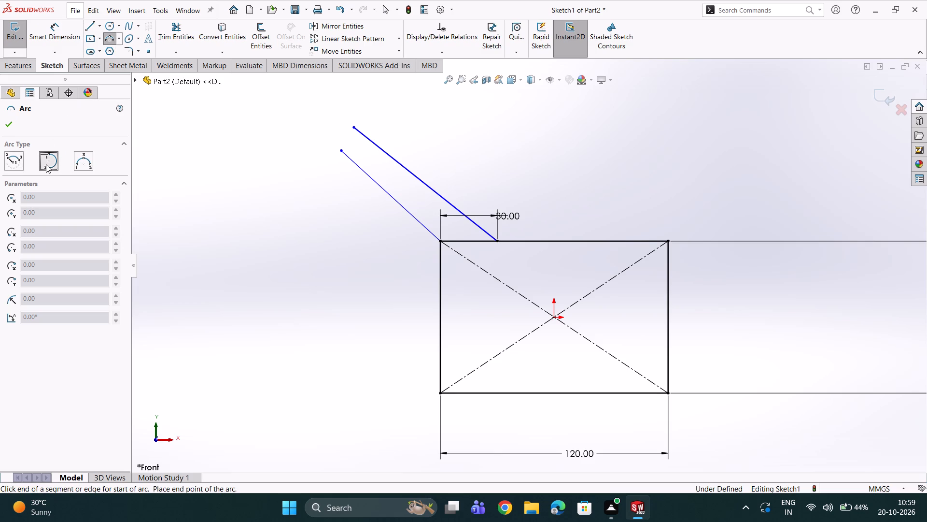
Dimension the angle between the first sloped line and the rectangle's left edge to 130°.
{"action": "left_click", "coordinate": [59, 36]}
{"action": "left_click", "coordinate": [415, 217]}
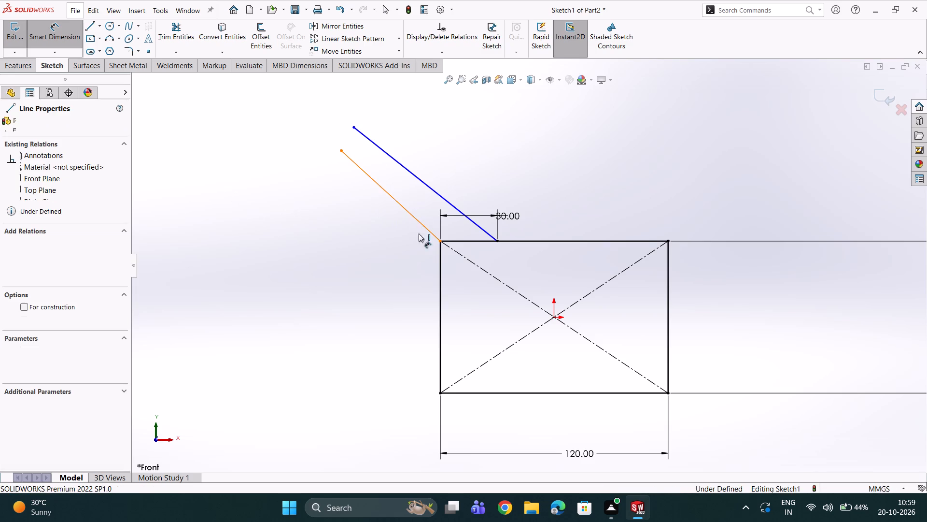
{"action": "left_click", "coordinate": [438, 264]}
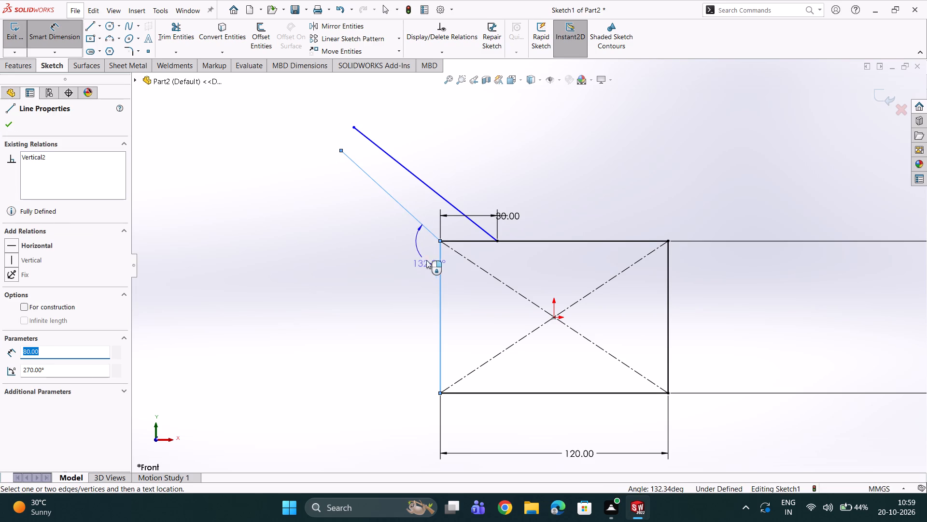
{"action": "left_click", "coordinate": [413, 249]}
{"action": "type", "text": "130"}
{"action": "key", "text": "Return"}
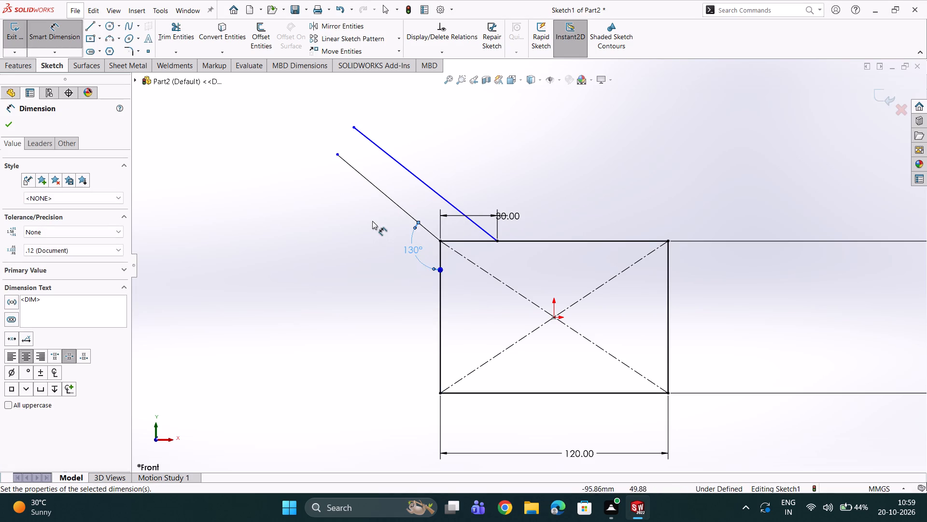
Draw a three-point arc bulging outward, radius about 8.4 mm and spanning 180°, joining the free ends of the two sloped lines.
{"action": "scroll", "coordinate": [374, 213], "scroll_direction": "up", "scroll_amount": 1}
{"action": "scroll", "coordinate": [381, 209], "scroll_direction": "down", "scroll_amount": 3}
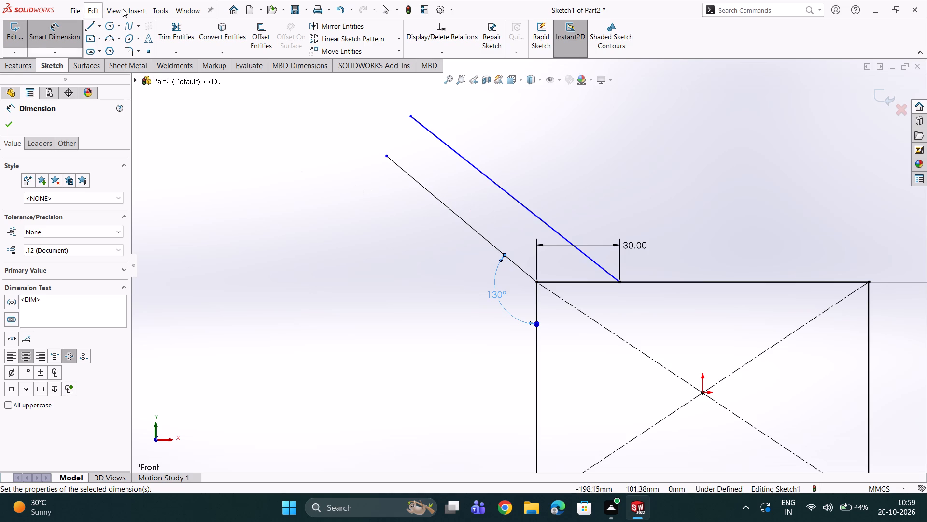
{"action": "left_click", "coordinate": [111, 26]}
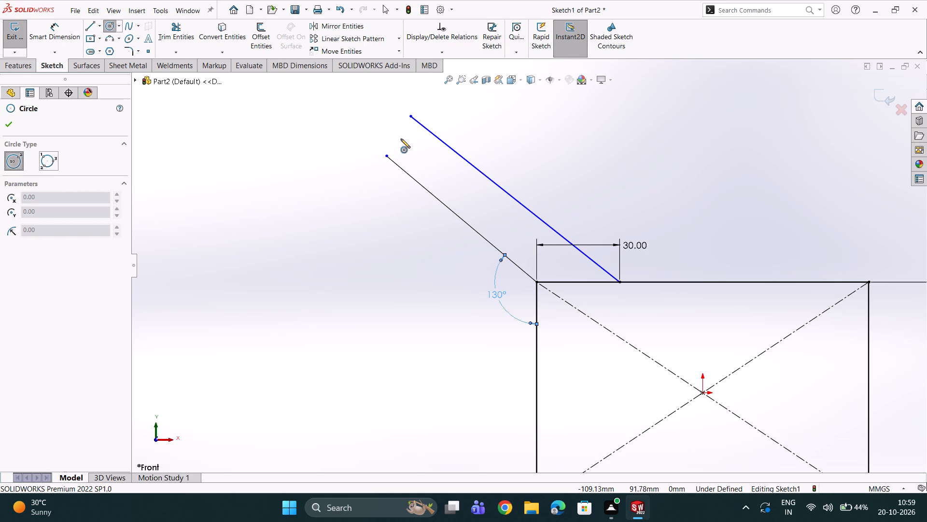
{"action": "left_click", "coordinate": [111, 36]}
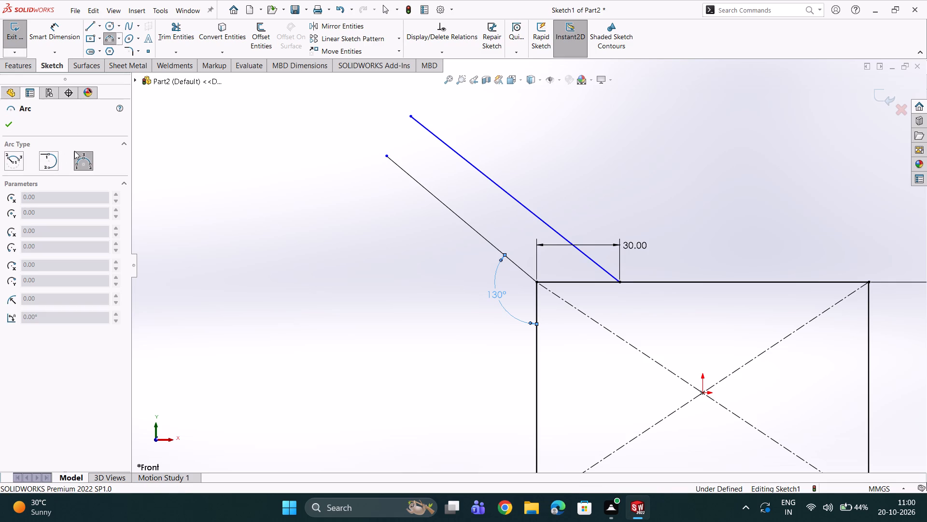
{"action": "left_click", "coordinate": [387, 157]}
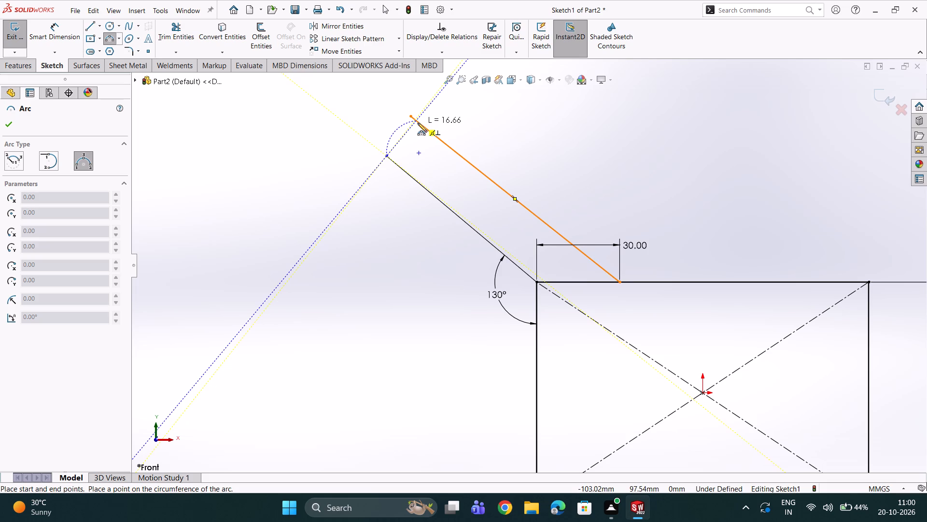
{"action": "scroll", "coordinate": [353, 120], "scroll_direction": "up", "scroll_amount": 1}
{"action": "scroll", "coordinate": [386, 126], "scroll_direction": "down", "scroll_amount": 1}
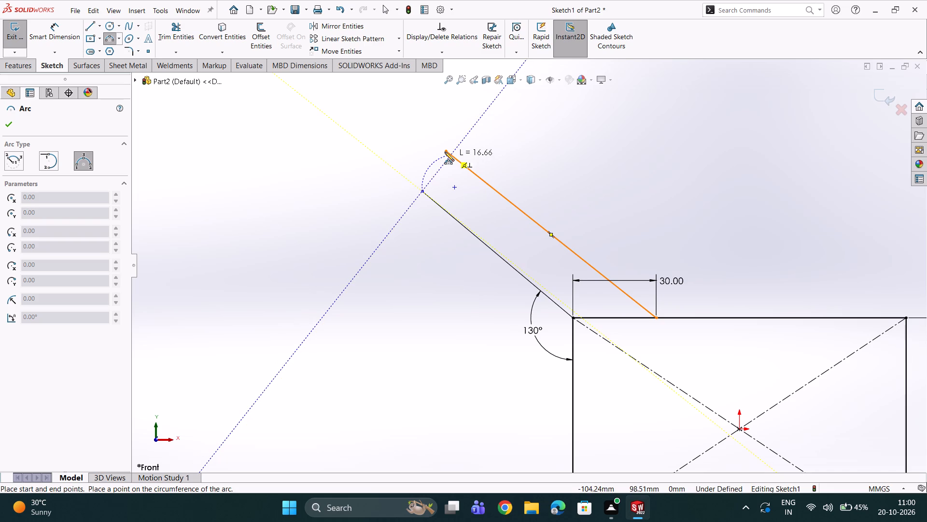
{"action": "left_click", "coordinate": [445, 152]}
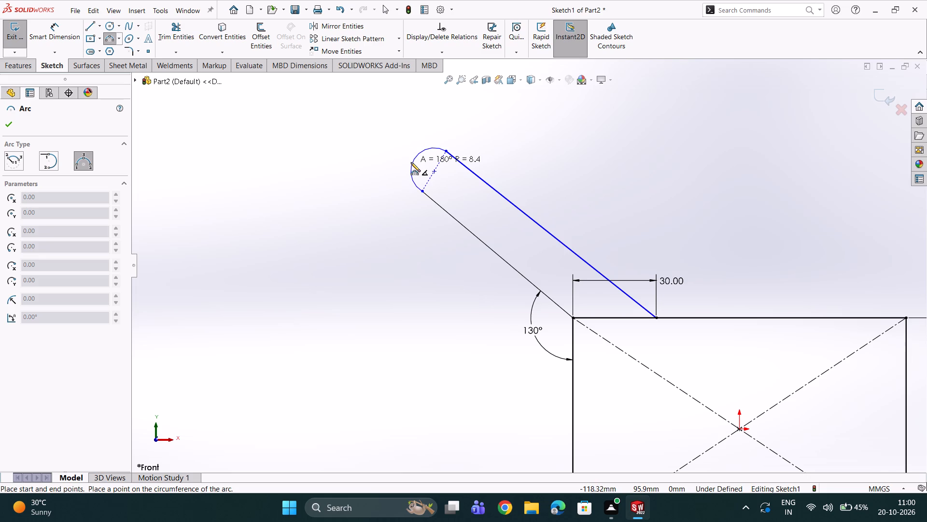
{"action": "left_click", "coordinate": [411, 162]}
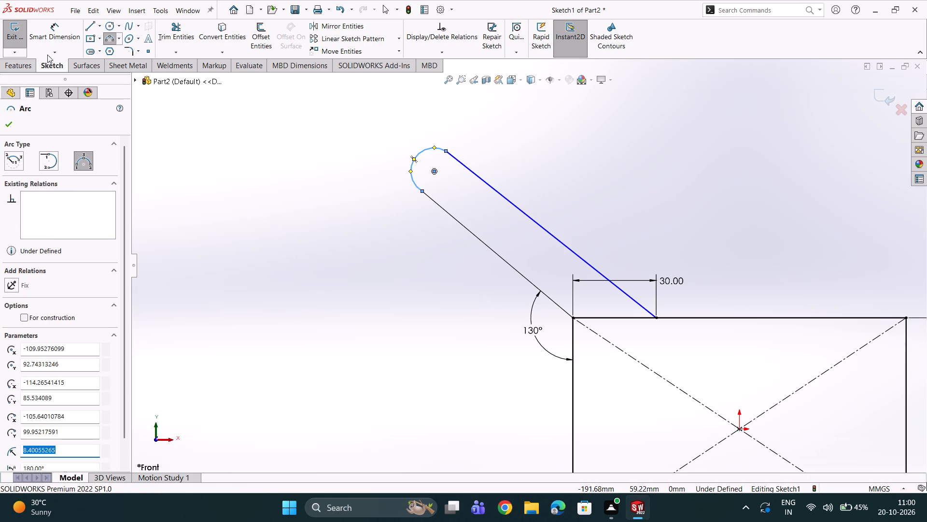
Dimension the arm's end arc to a radius of 5 mm.
{"action": "left_click", "coordinate": [55, 39]}
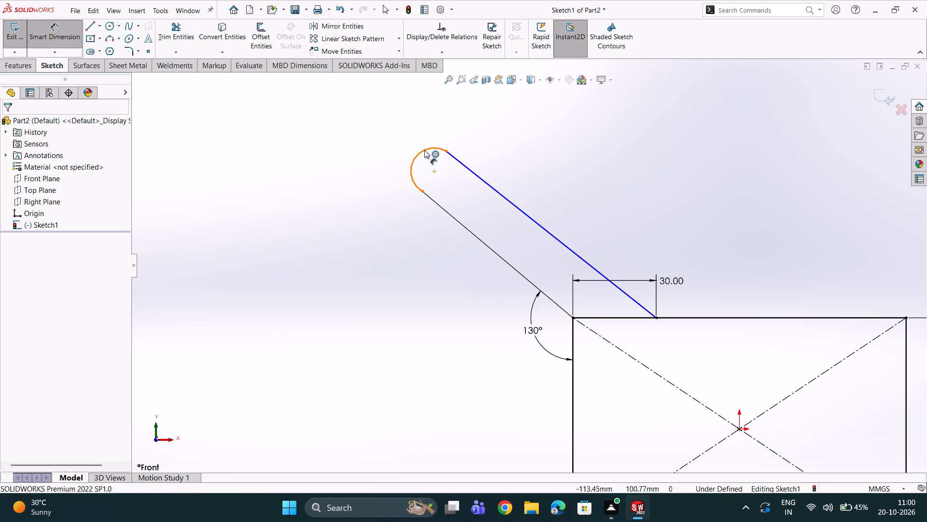
{"action": "left_click", "coordinate": [424, 152]}
{"action": "left_click", "coordinate": [377, 148]}
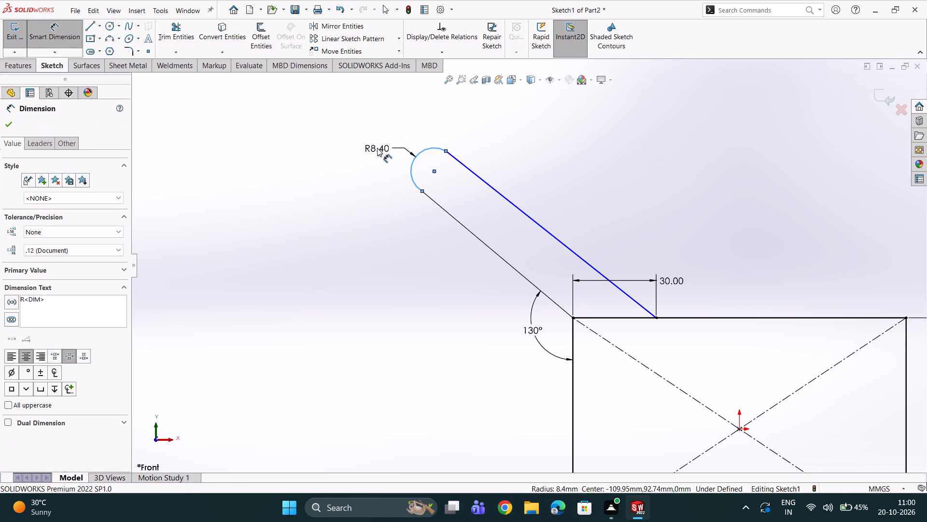
{"action": "key", "text": "5"}
{"action": "key", "text": "Return"}
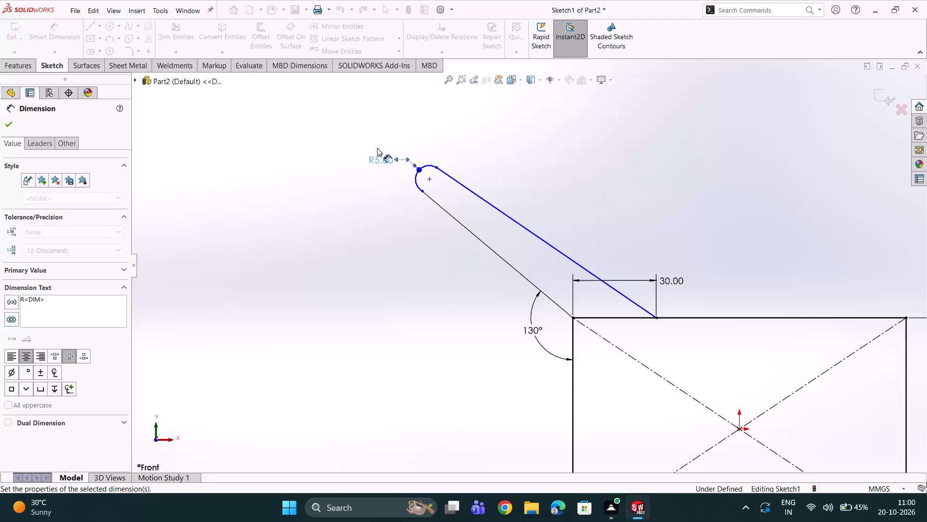
Sketch a circle centred on the end arc's centre and dimension its diameter to 5 mm.
{"action": "scroll", "coordinate": [438, 150], "scroll_direction": "down", "scroll_amount": 4}
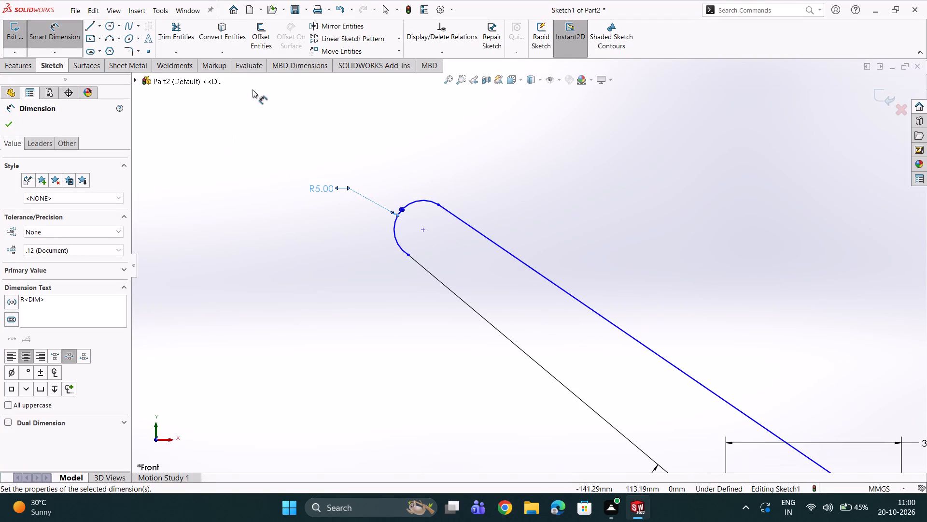
{"action": "left_click", "coordinate": [111, 28]}
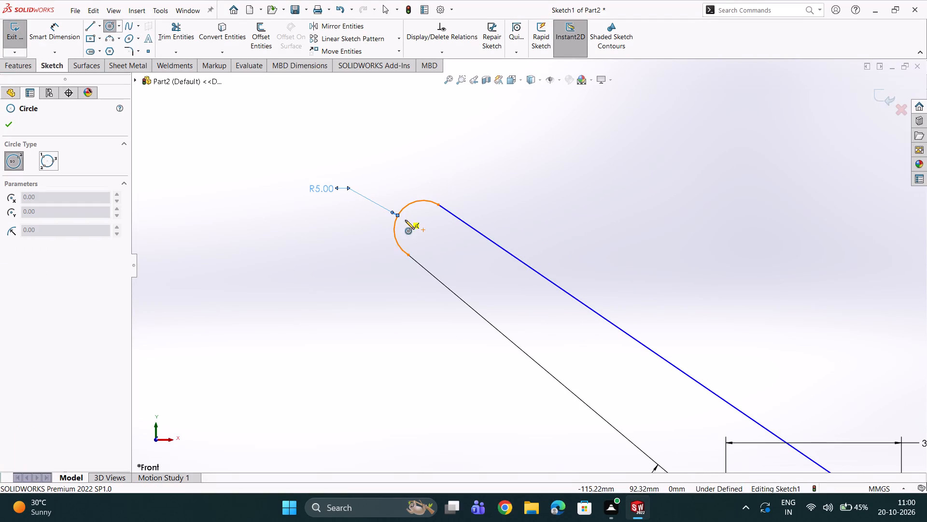
{"action": "left_click", "coordinate": [423, 231]}
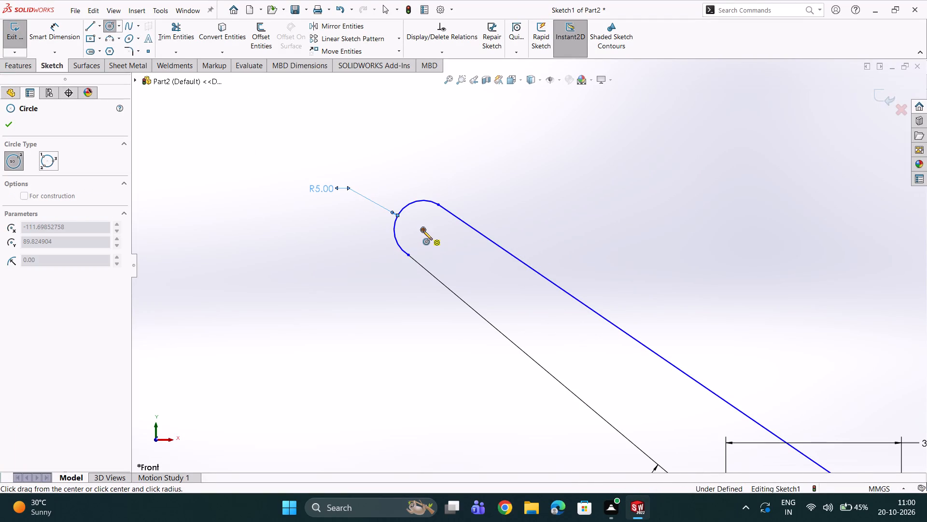
{"action": "left_click", "coordinate": [422, 243]}
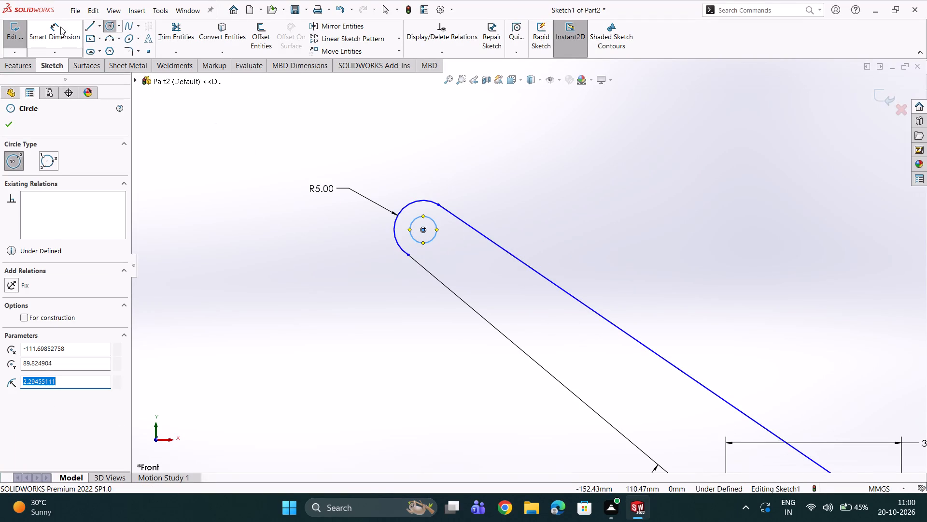
{"action": "left_click", "coordinate": [60, 27]}
{"action": "left_click", "coordinate": [436, 231]}
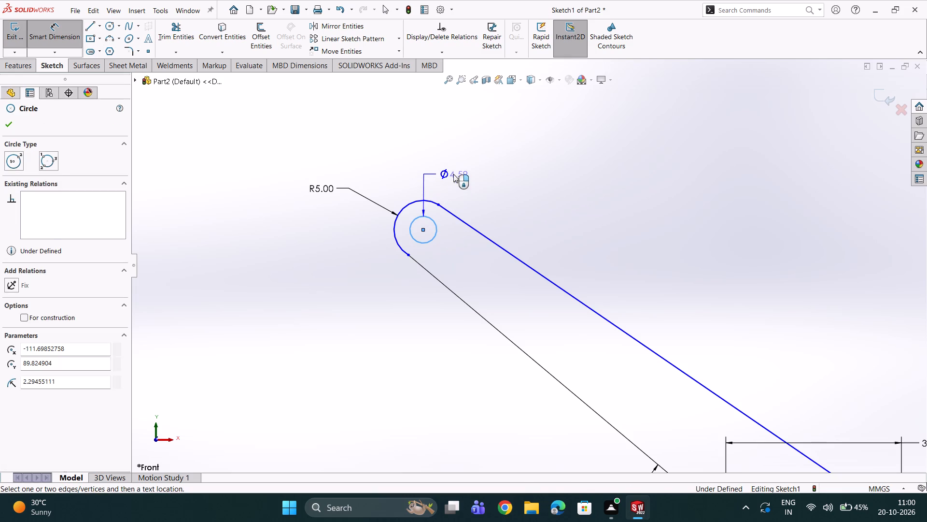
{"action": "left_click", "coordinate": [453, 174]}
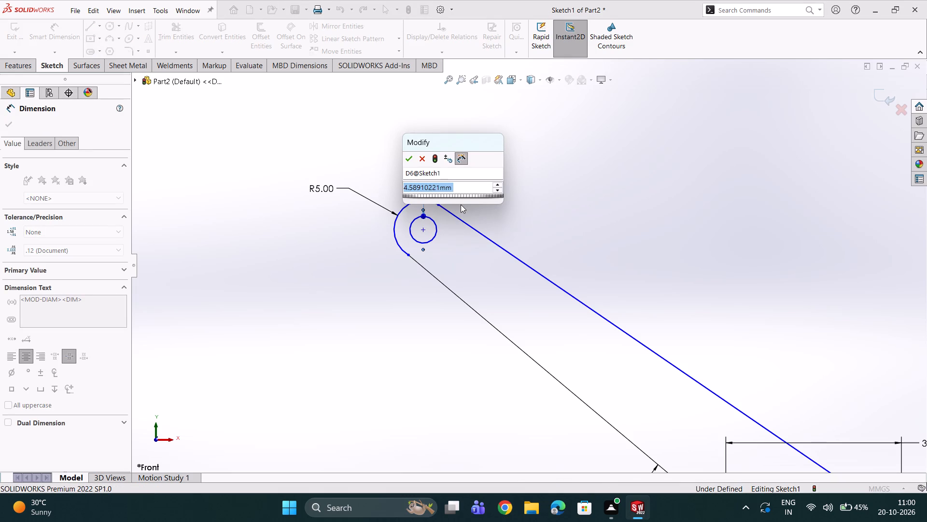
{"action": "key", "text": "5"}
{"action": "key", "text": "Return"}
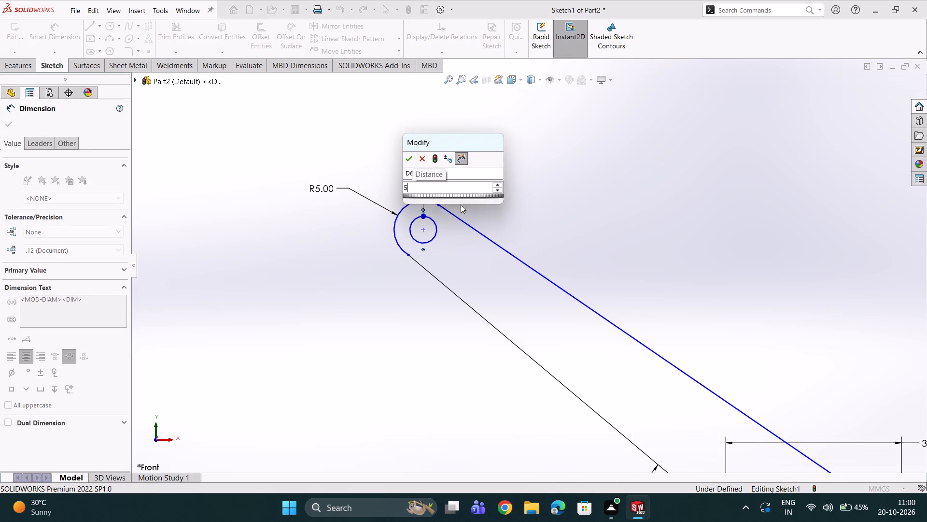
Dimension the horizontal distance between the arm's hole centre and the rectangle's upper-left corner to 45 mm.
{"action": "scroll", "coordinate": [401, 287], "scroll_direction": "up", "scroll_amount": 3}
{"action": "scroll", "coordinate": [485, 291], "scroll_direction": "down", "scroll_amount": 2}
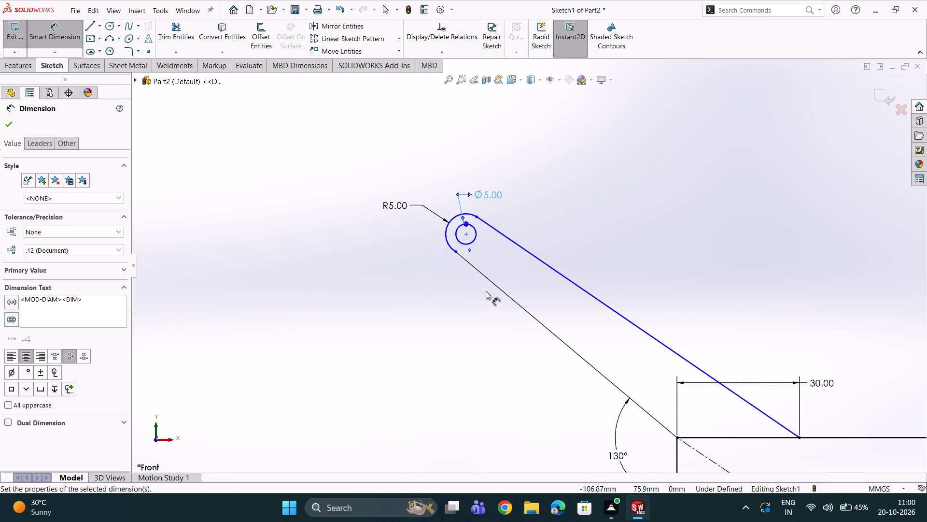
{"action": "left_click", "coordinate": [464, 223]}
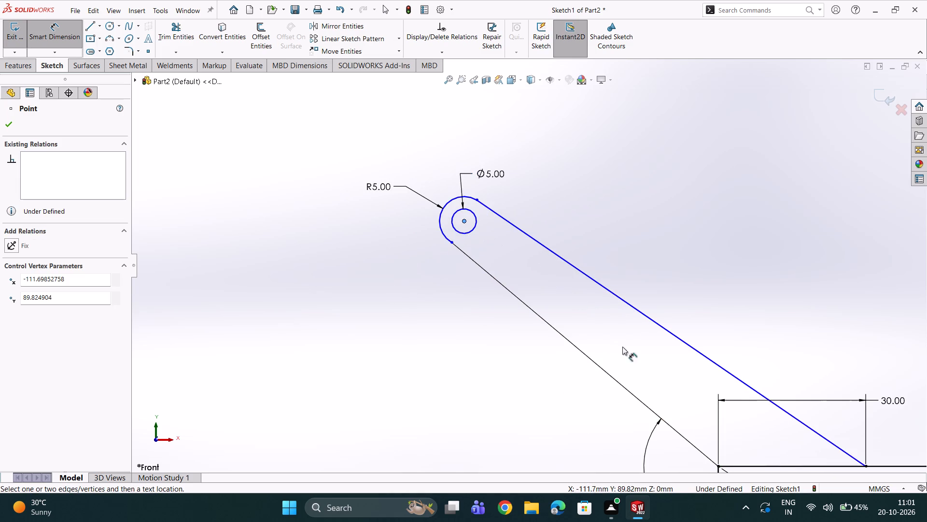
{"action": "left_click", "coordinate": [717, 466]}
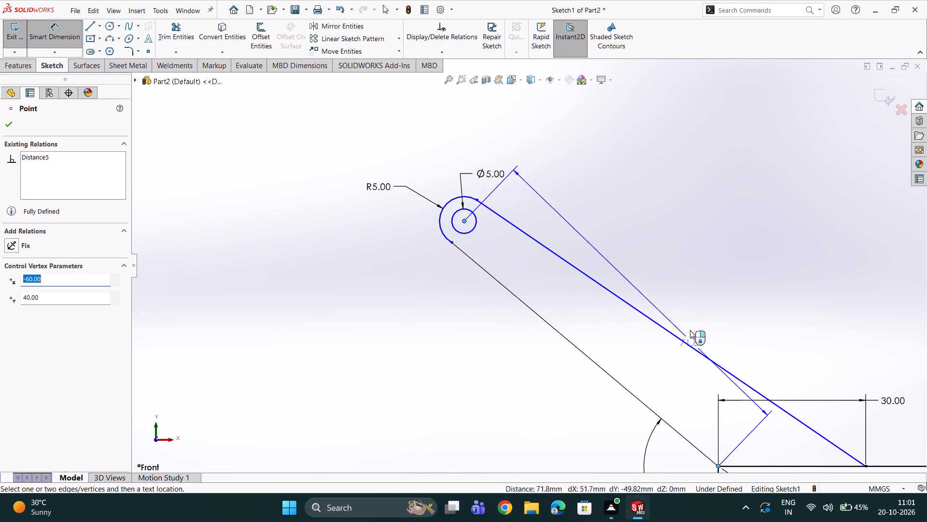
{"action": "left_click", "coordinate": [617, 154]}
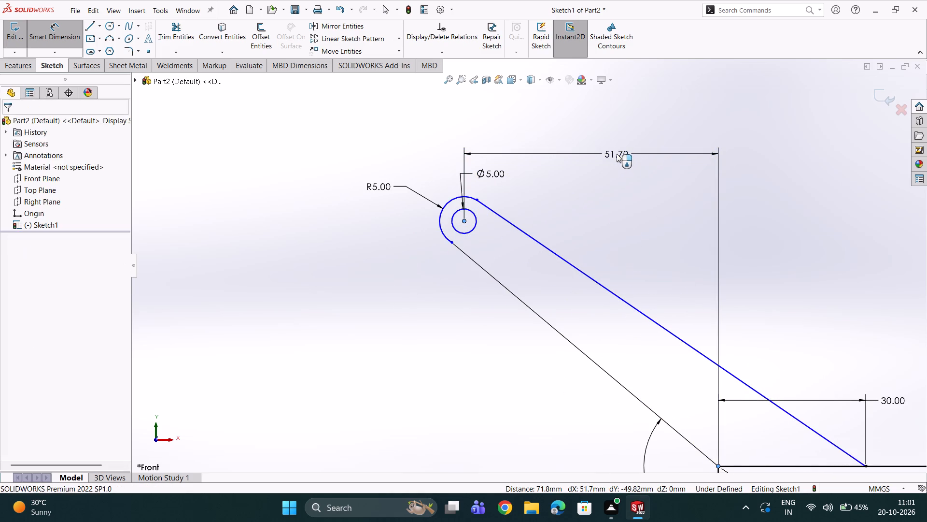
{"action": "type", "text": "45"}
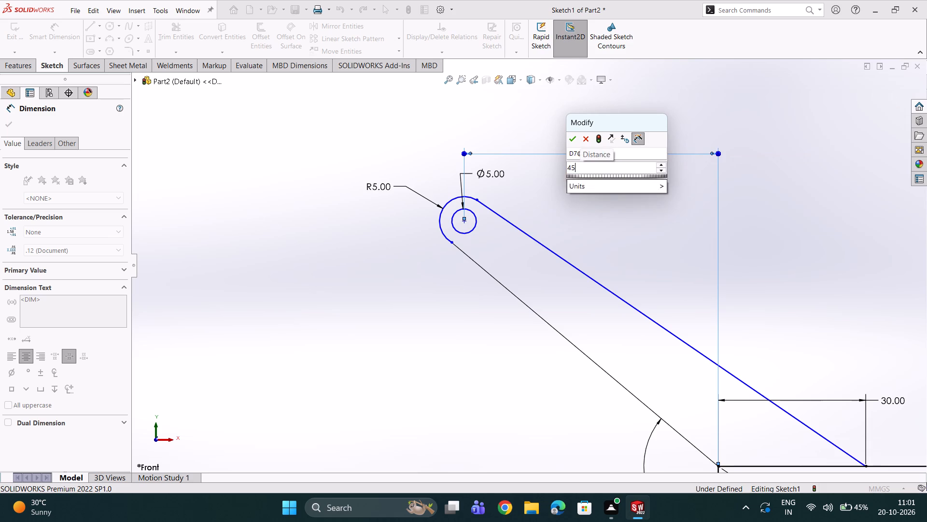
{"action": "key", "text": "Return"}
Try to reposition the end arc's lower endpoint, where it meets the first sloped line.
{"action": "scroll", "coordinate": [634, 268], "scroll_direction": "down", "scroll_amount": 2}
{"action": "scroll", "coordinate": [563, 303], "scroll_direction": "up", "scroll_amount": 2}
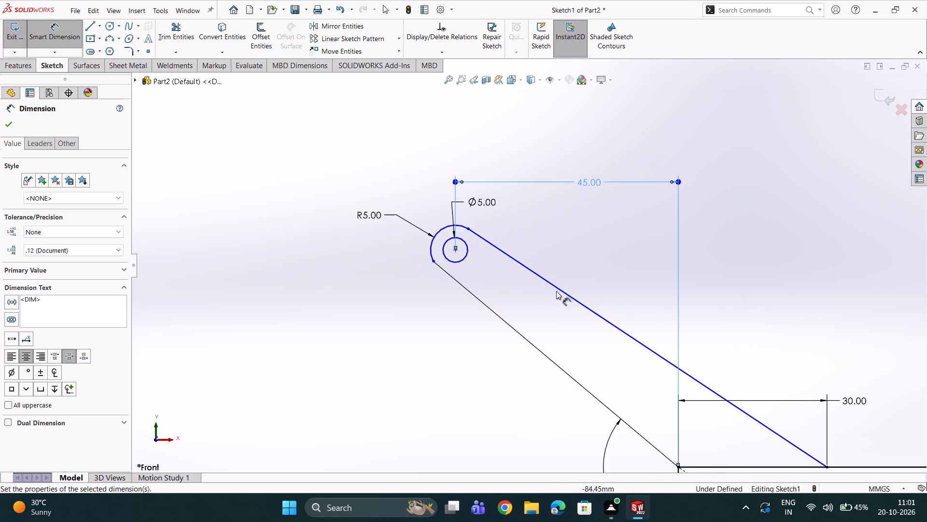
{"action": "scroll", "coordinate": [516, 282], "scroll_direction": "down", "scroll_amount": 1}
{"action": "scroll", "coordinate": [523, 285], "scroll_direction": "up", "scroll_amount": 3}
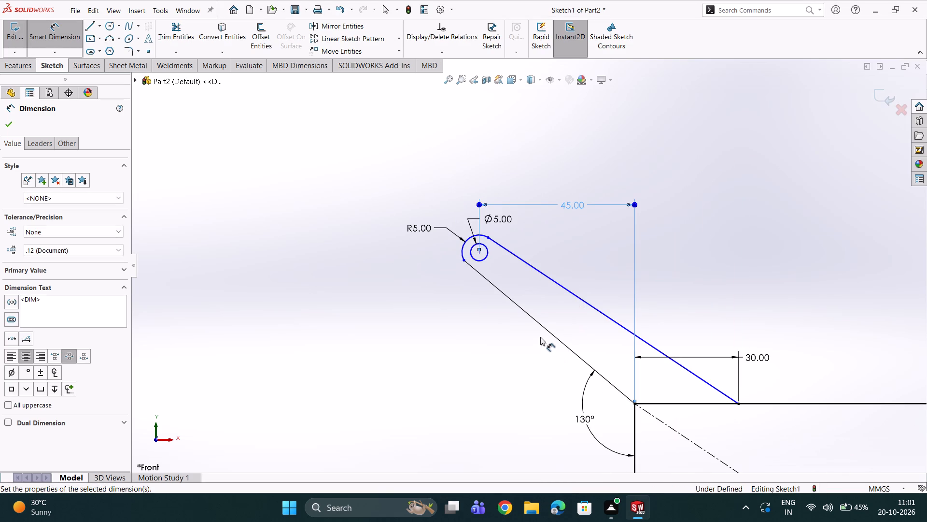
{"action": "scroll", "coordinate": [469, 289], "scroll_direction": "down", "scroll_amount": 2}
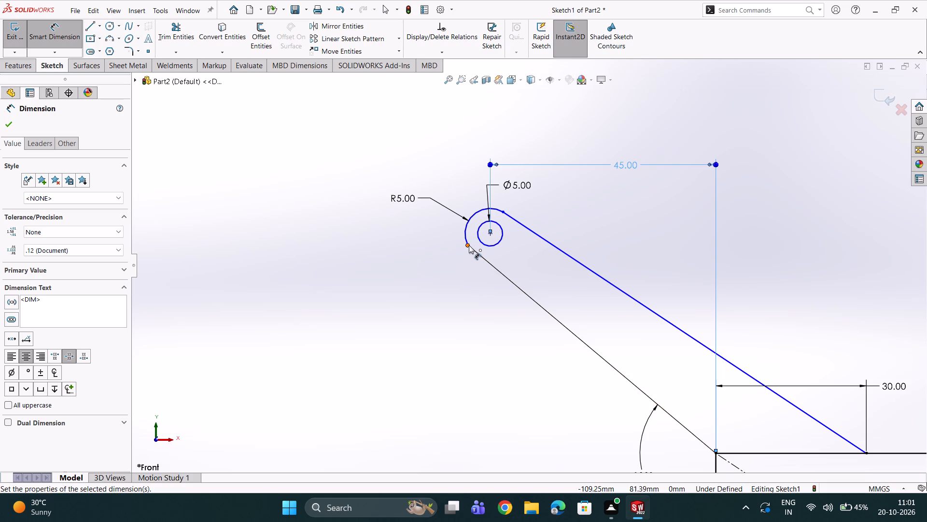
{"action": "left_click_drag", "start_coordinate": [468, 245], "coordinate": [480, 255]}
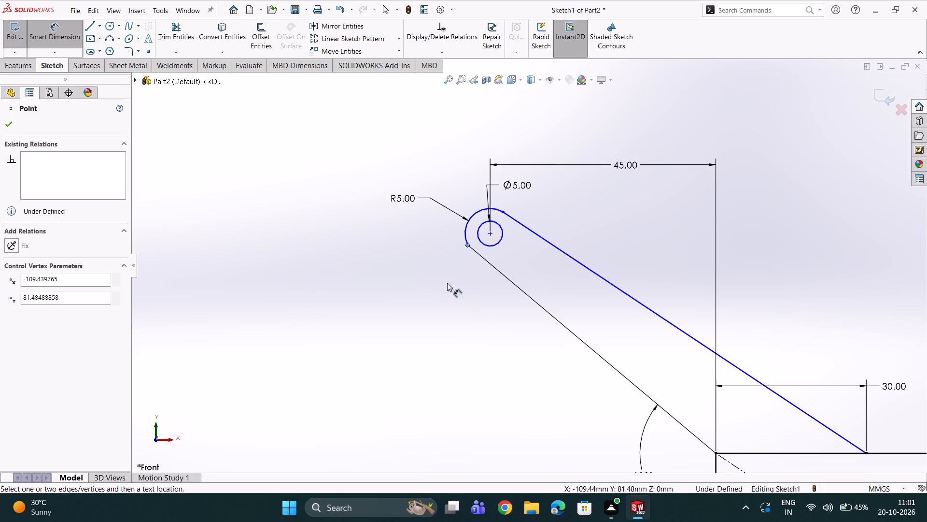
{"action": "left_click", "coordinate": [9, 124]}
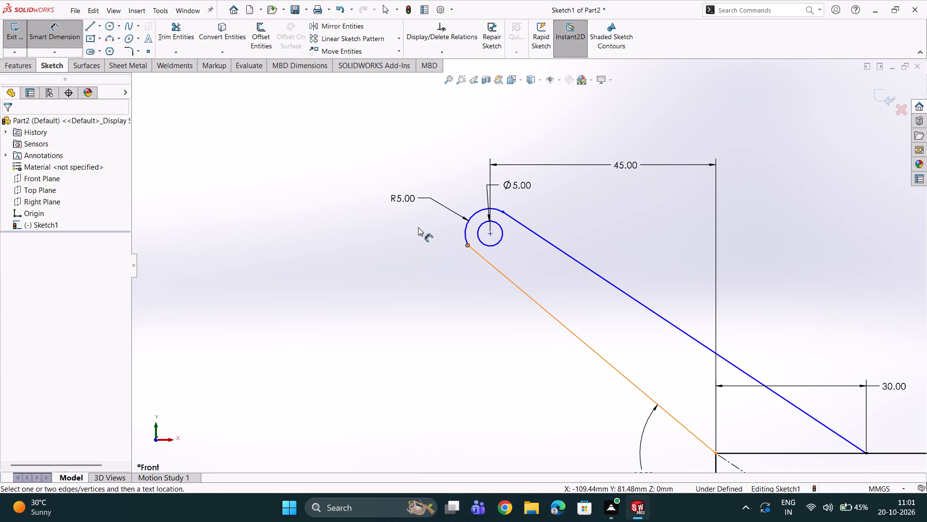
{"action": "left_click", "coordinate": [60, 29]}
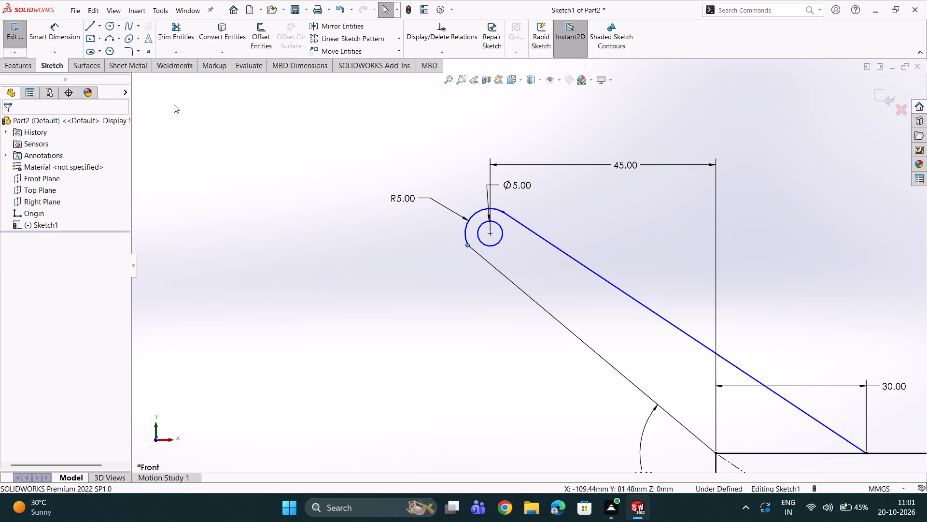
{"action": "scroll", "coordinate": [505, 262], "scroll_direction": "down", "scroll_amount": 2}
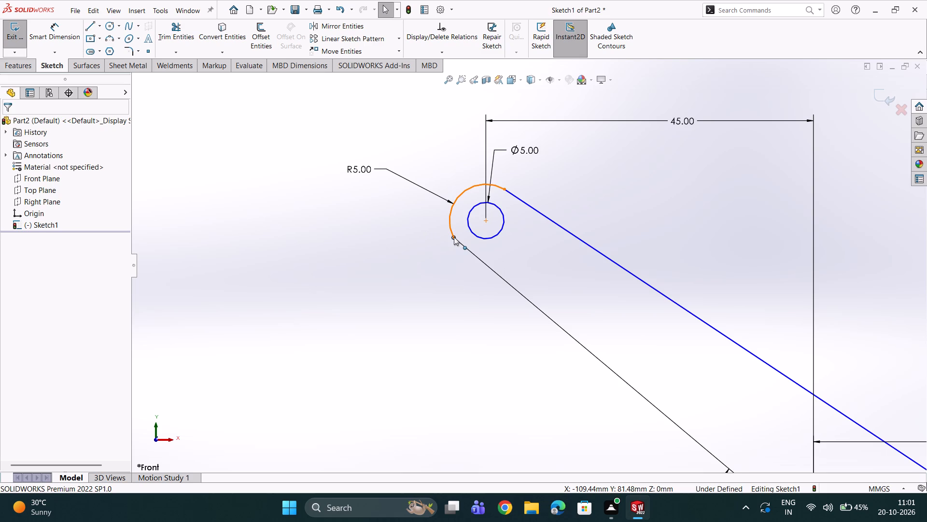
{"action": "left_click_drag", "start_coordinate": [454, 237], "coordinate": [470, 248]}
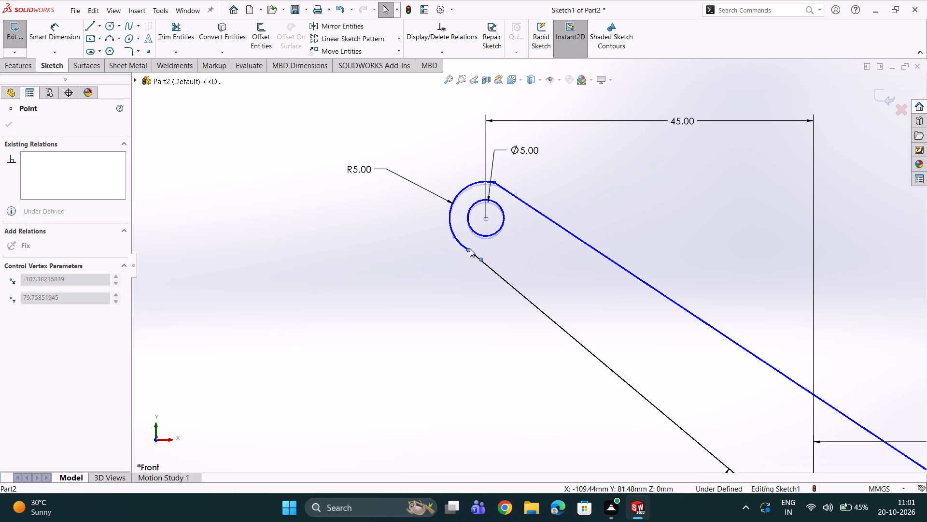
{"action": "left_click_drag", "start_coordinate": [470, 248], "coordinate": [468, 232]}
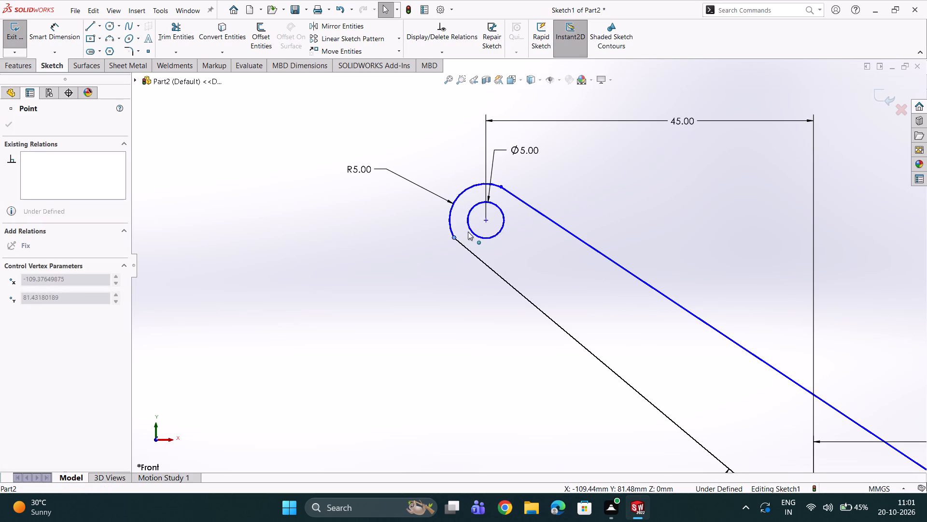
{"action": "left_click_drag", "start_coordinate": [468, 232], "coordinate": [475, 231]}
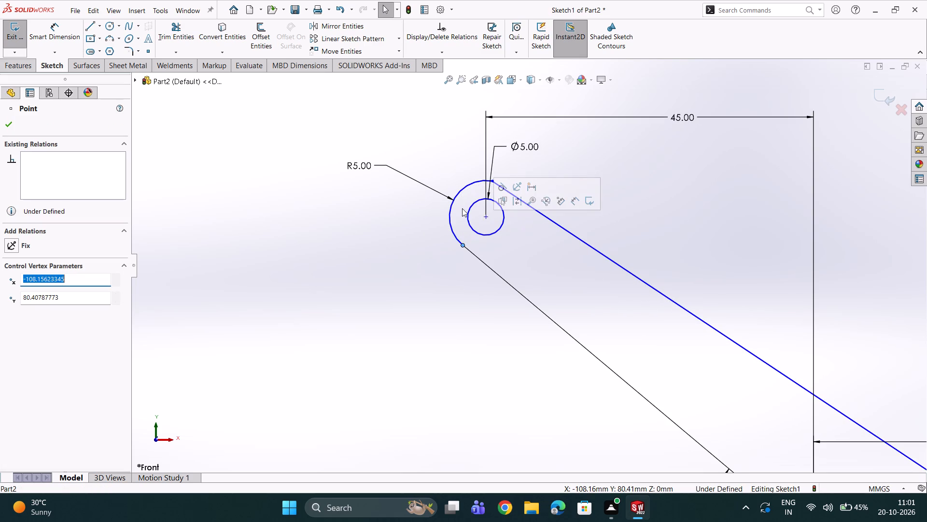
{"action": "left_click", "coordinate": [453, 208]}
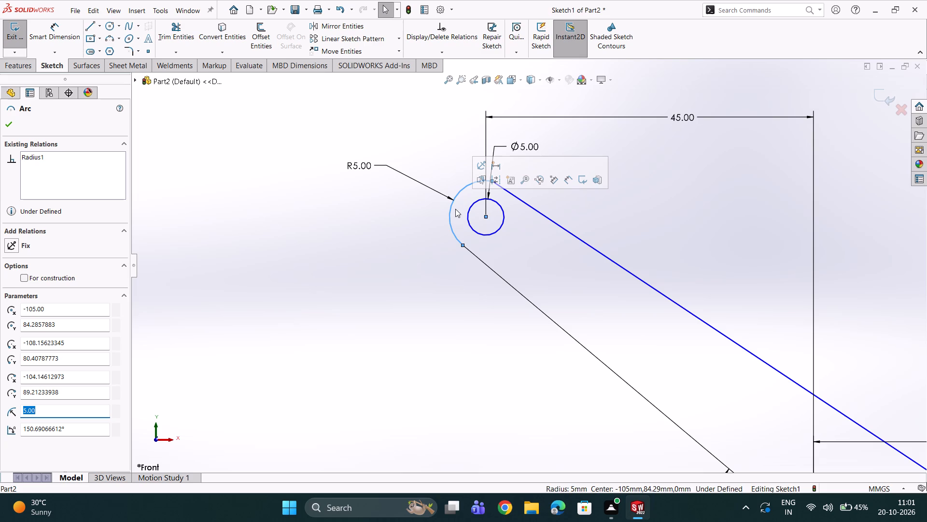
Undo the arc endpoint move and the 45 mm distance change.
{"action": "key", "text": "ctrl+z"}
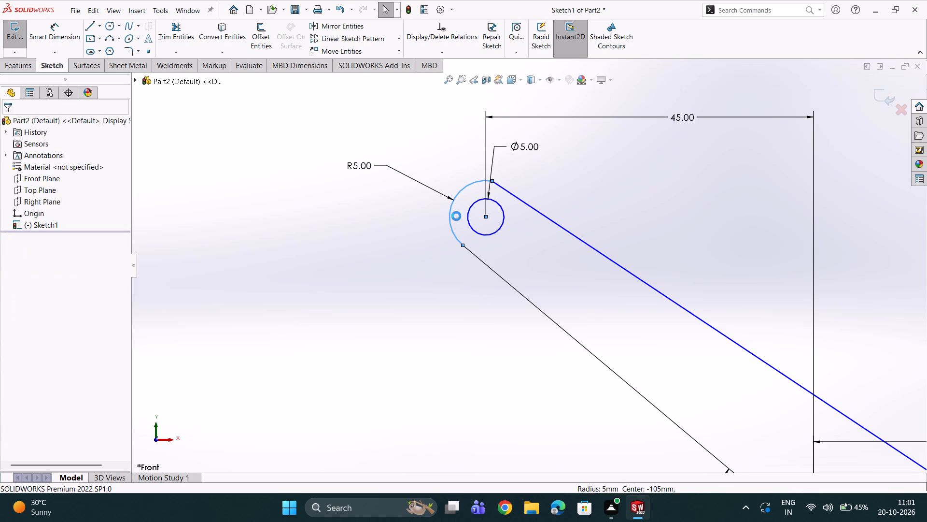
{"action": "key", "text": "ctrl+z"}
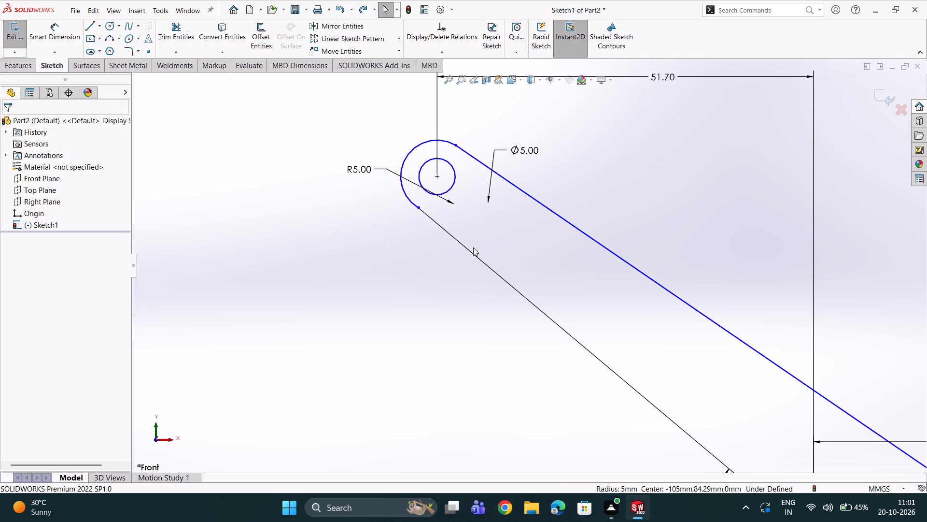
Set the horizontal distance from the arm's hole centre to the rectangle's corner to 45 mm.
{"action": "scroll", "coordinate": [459, 242], "scroll_direction": "up", "scroll_amount": 3}
{"action": "double_click", "coordinate": [614, 158]}
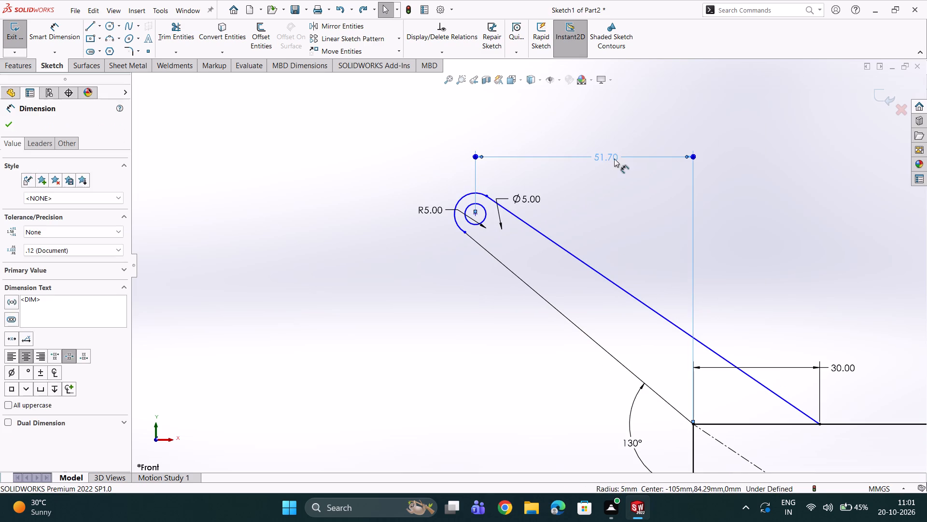
{"action": "type", "text": "45"}
{"action": "key", "text": "Return"}
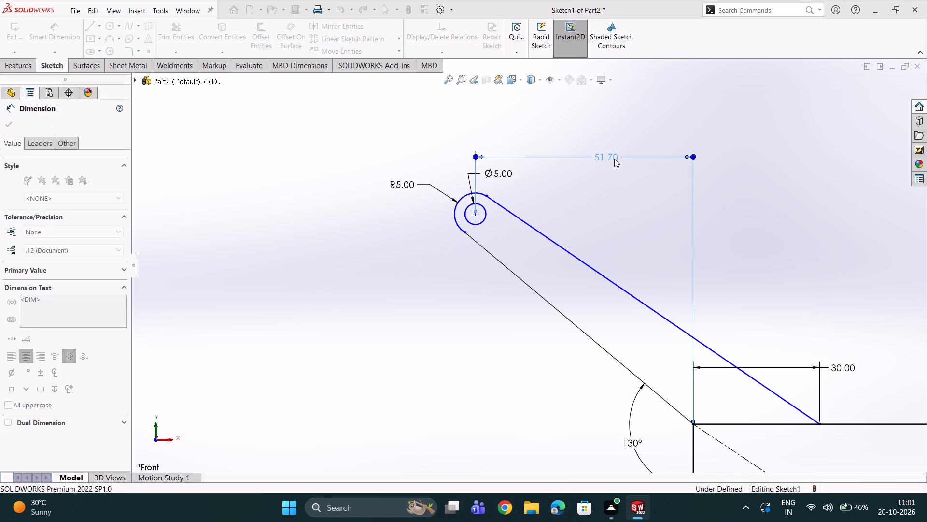
Delete the 5 mm radius end arc of the arm together with its dimension.
{"action": "scroll", "coordinate": [602, 306], "scroll_direction": "down", "scroll_amount": 1}
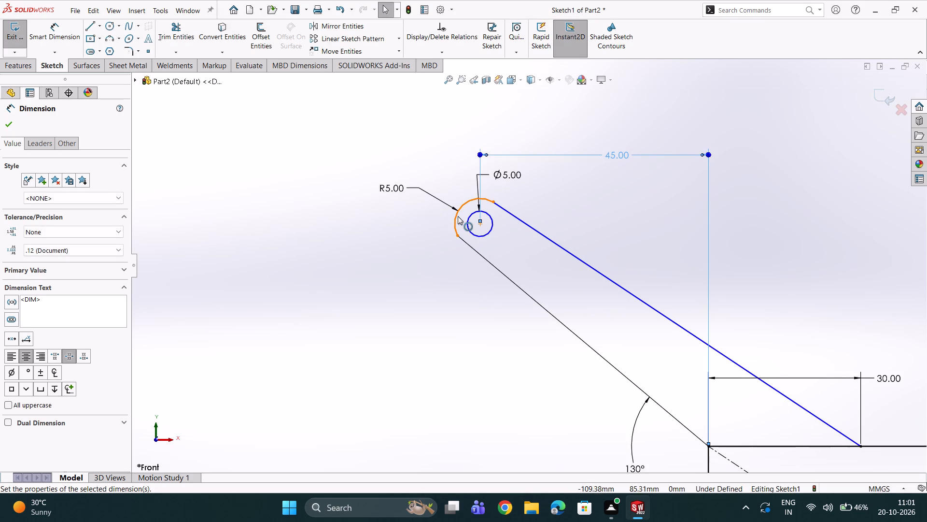
{"action": "left_click", "coordinate": [458, 216]}
{"action": "key", "text": "Delete"}
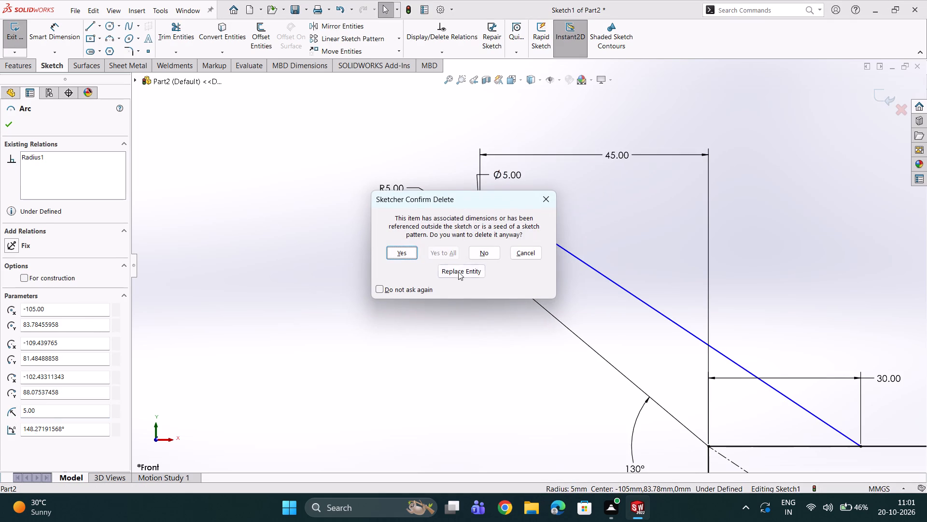
{"action": "left_click", "coordinate": [404, 254]}
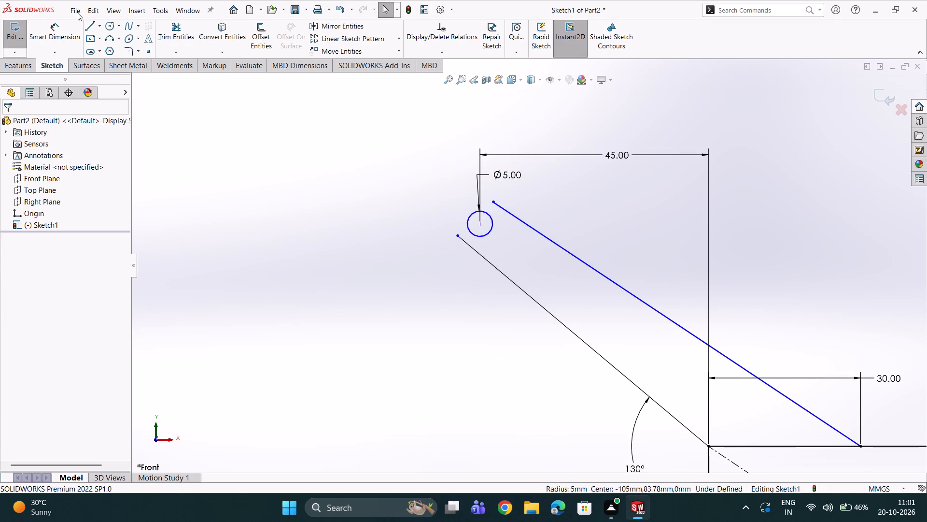
Sketch a circle of 5 mm radius centred on the arm's hole, reaching the free end of the upper sloped line.
{"action": "left_click", "coordinate": [108, 27]}
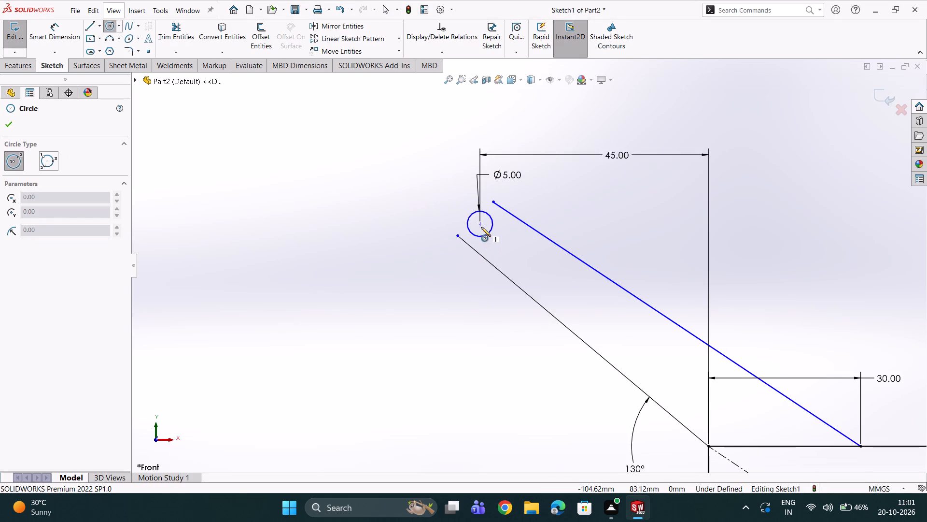
{"action": "left_click", "coordinate": [481, 224]}
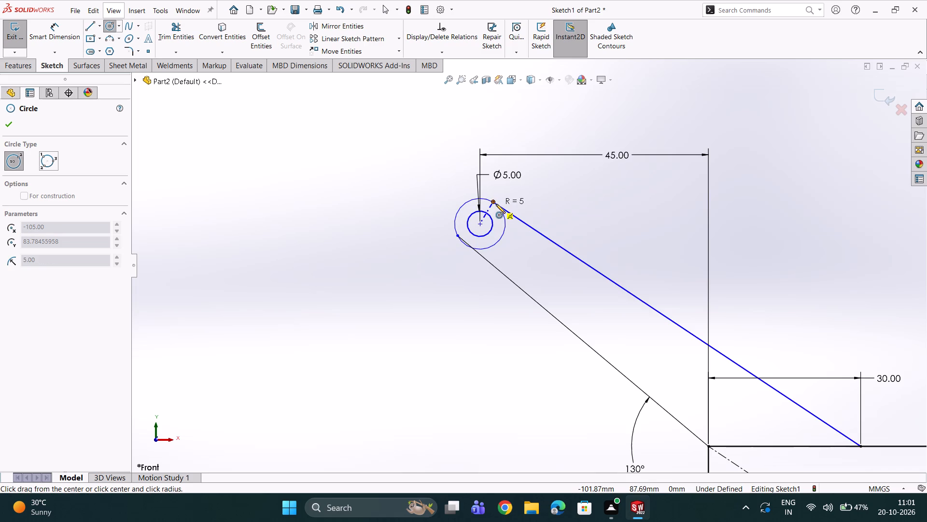
{"action": "left_click", "coordinate": [496, 204]}
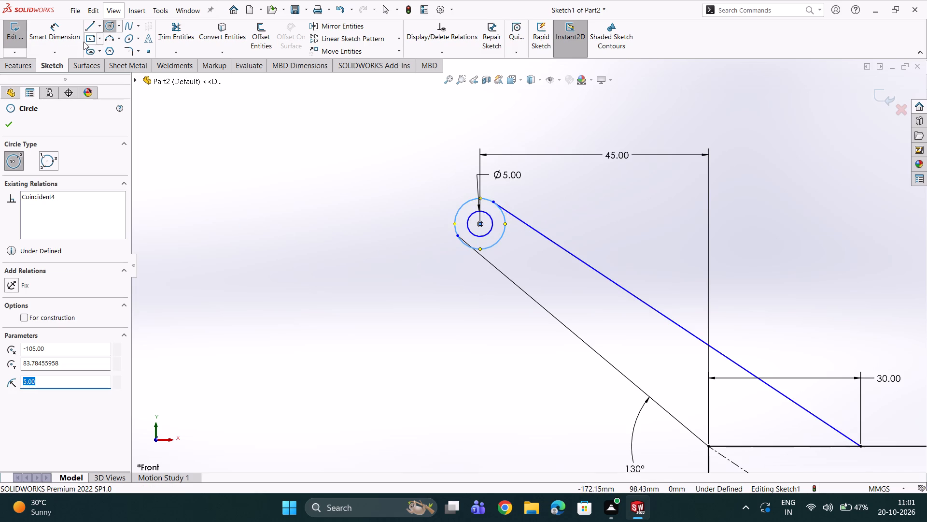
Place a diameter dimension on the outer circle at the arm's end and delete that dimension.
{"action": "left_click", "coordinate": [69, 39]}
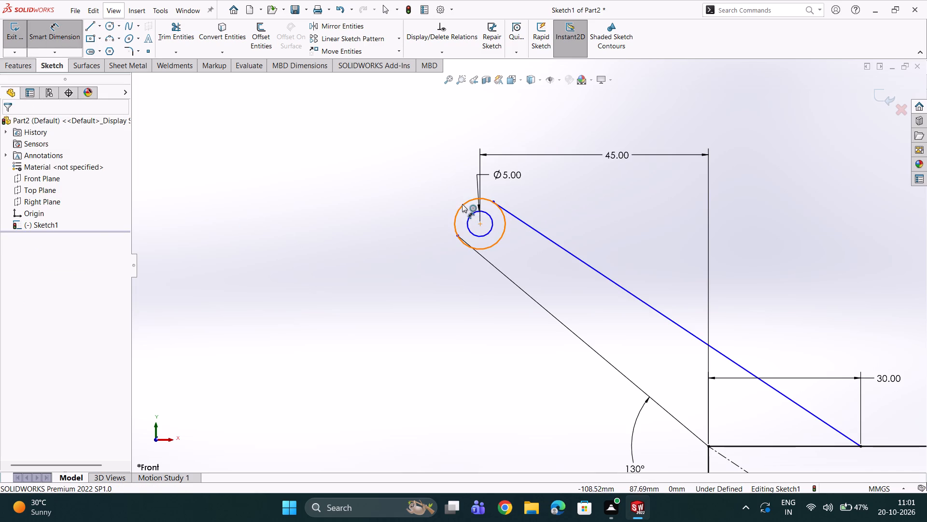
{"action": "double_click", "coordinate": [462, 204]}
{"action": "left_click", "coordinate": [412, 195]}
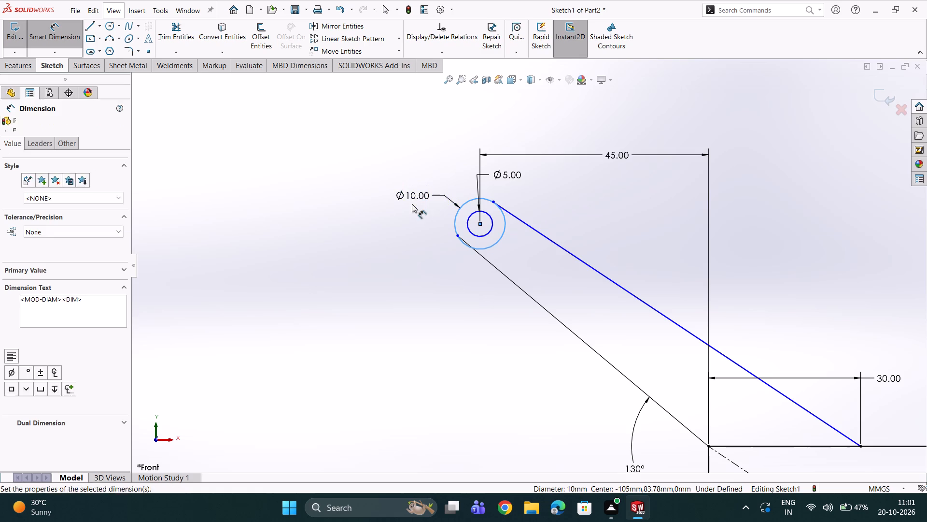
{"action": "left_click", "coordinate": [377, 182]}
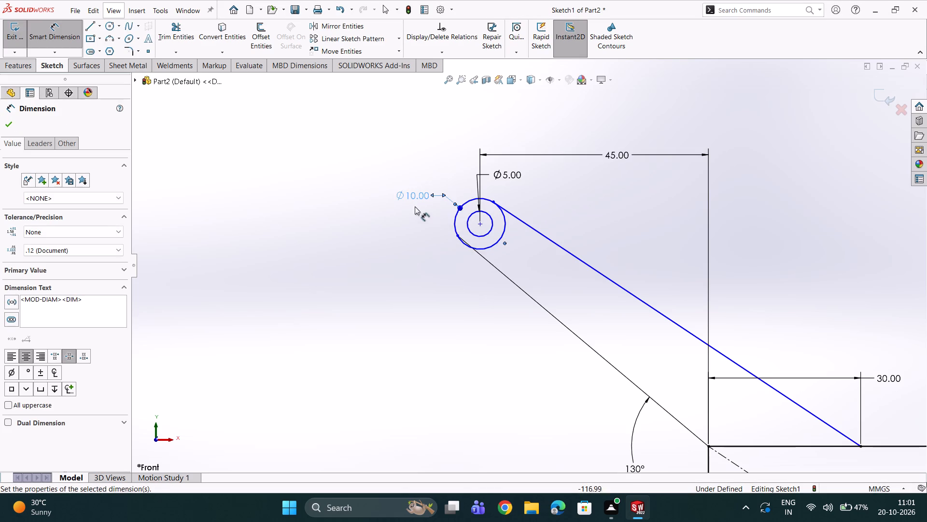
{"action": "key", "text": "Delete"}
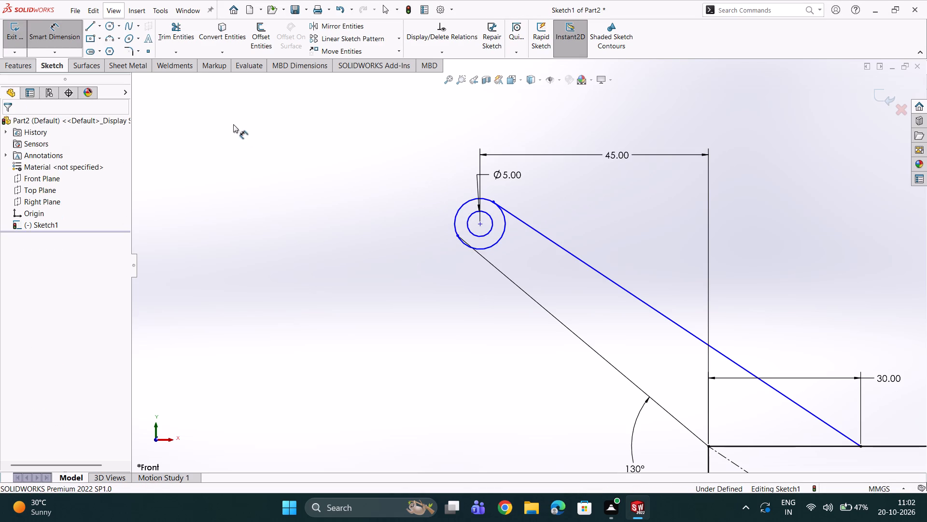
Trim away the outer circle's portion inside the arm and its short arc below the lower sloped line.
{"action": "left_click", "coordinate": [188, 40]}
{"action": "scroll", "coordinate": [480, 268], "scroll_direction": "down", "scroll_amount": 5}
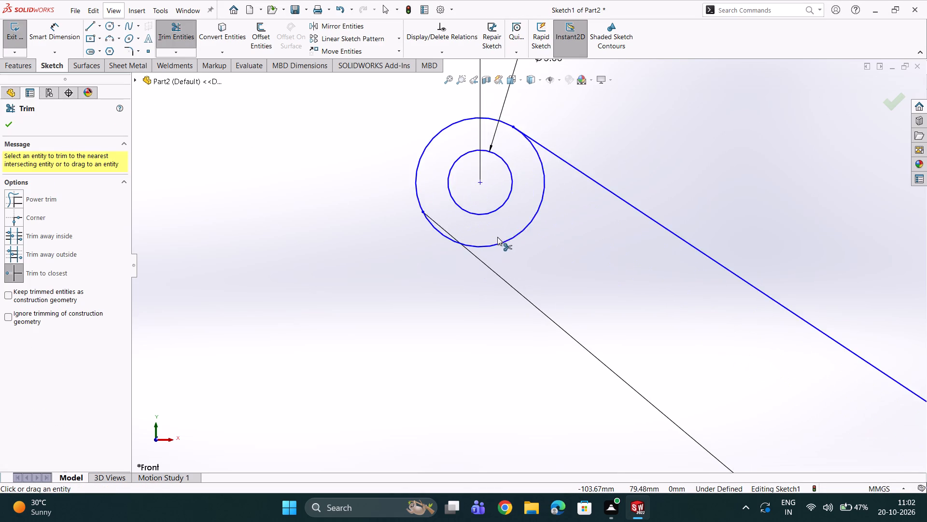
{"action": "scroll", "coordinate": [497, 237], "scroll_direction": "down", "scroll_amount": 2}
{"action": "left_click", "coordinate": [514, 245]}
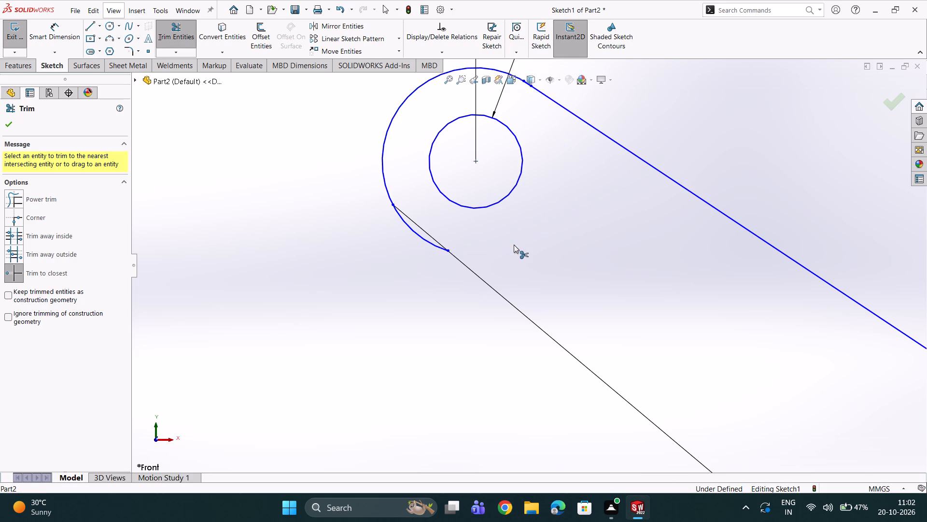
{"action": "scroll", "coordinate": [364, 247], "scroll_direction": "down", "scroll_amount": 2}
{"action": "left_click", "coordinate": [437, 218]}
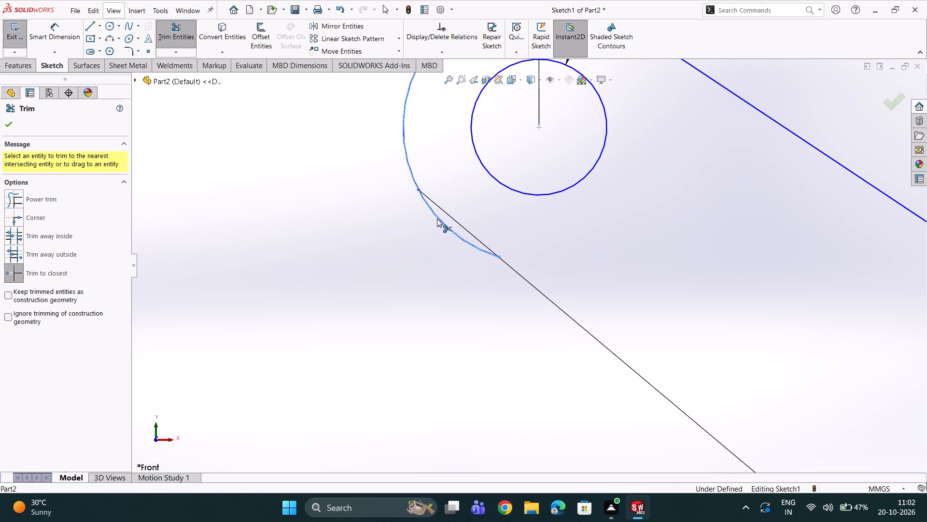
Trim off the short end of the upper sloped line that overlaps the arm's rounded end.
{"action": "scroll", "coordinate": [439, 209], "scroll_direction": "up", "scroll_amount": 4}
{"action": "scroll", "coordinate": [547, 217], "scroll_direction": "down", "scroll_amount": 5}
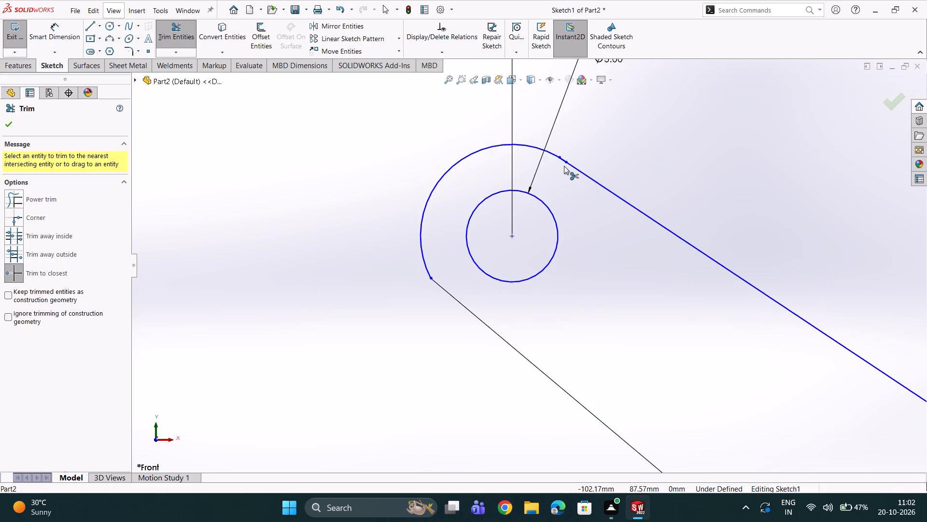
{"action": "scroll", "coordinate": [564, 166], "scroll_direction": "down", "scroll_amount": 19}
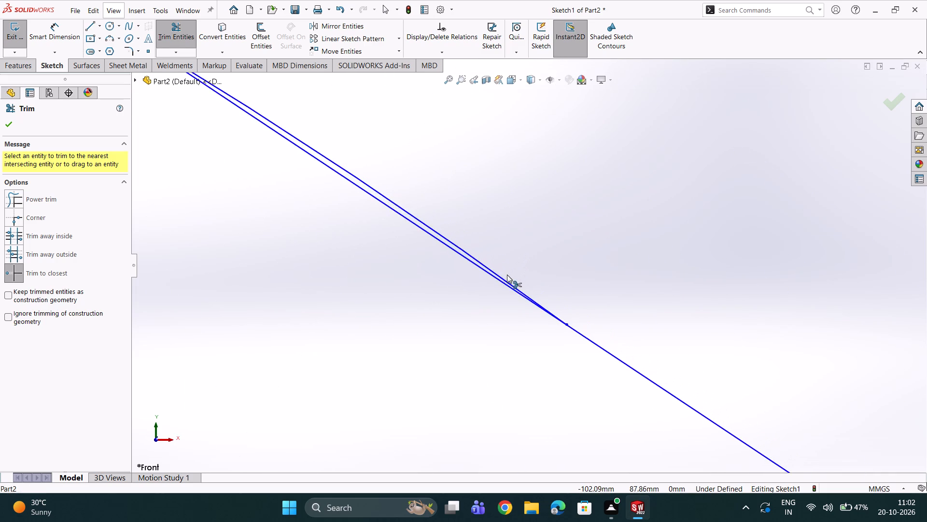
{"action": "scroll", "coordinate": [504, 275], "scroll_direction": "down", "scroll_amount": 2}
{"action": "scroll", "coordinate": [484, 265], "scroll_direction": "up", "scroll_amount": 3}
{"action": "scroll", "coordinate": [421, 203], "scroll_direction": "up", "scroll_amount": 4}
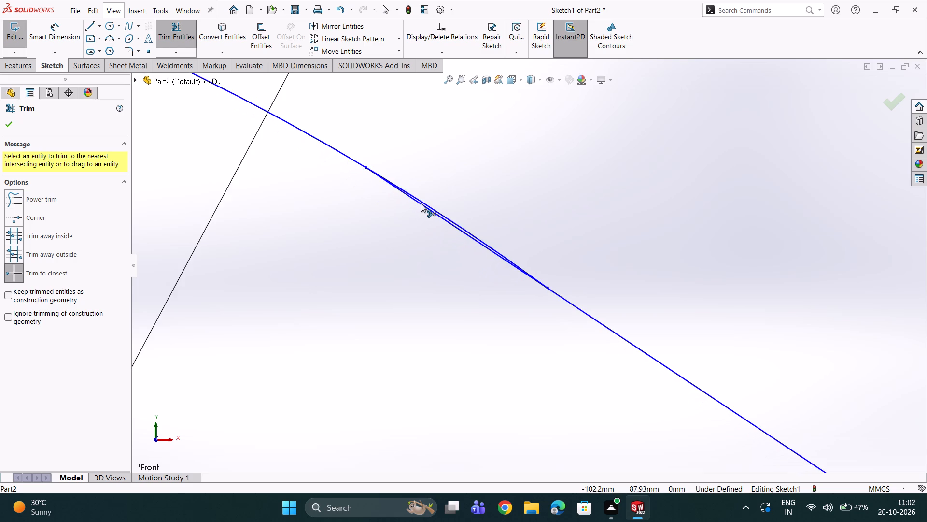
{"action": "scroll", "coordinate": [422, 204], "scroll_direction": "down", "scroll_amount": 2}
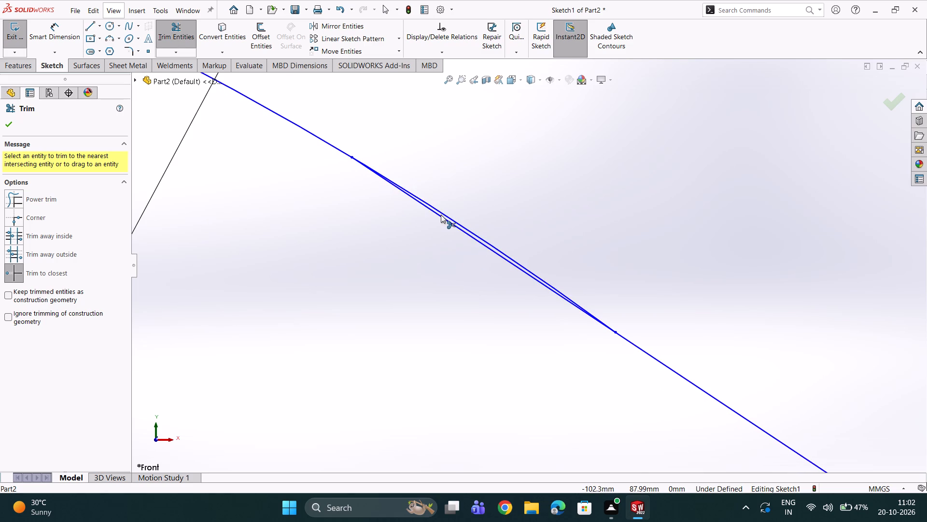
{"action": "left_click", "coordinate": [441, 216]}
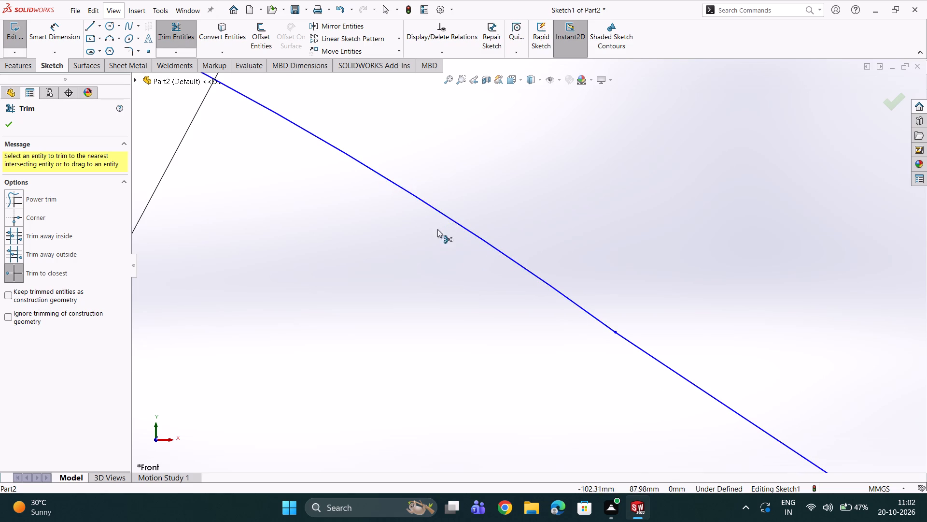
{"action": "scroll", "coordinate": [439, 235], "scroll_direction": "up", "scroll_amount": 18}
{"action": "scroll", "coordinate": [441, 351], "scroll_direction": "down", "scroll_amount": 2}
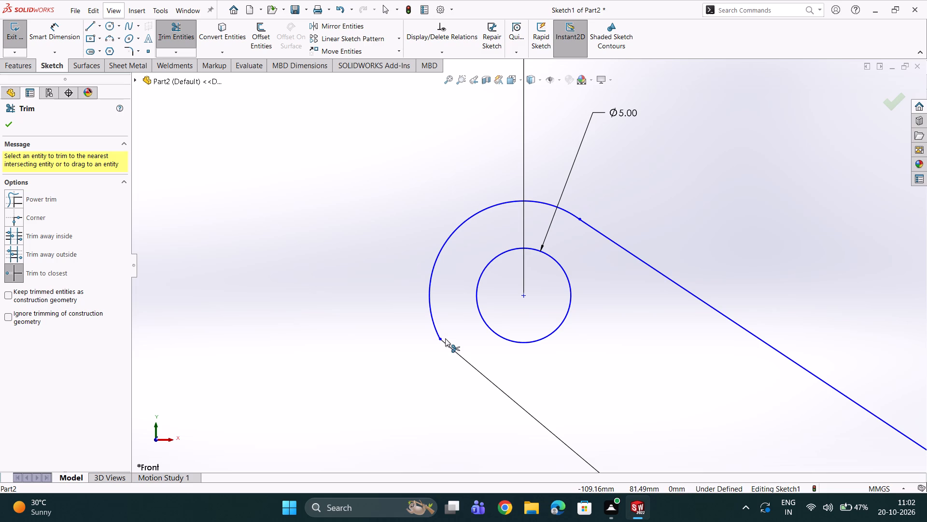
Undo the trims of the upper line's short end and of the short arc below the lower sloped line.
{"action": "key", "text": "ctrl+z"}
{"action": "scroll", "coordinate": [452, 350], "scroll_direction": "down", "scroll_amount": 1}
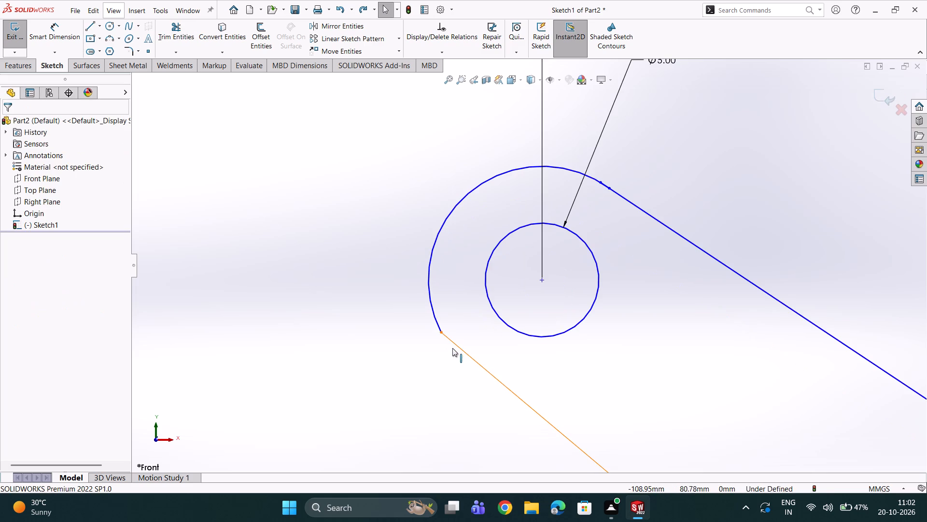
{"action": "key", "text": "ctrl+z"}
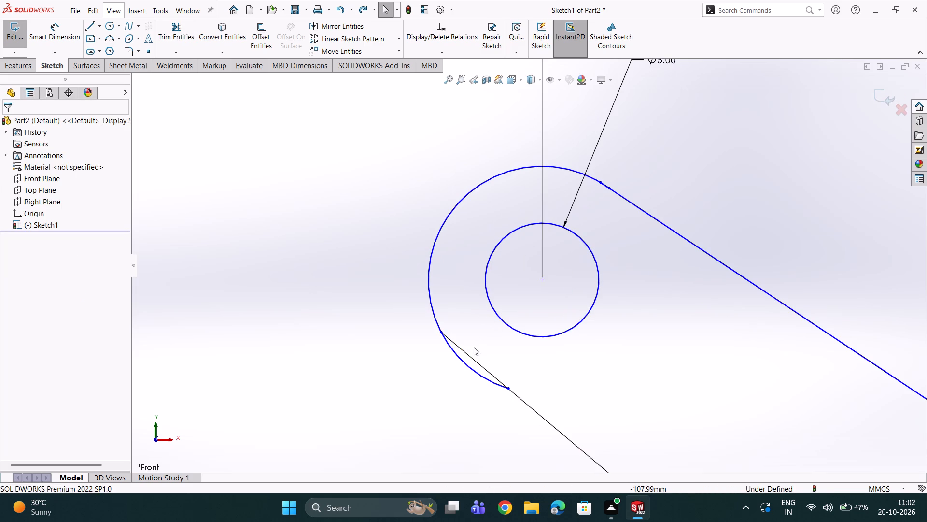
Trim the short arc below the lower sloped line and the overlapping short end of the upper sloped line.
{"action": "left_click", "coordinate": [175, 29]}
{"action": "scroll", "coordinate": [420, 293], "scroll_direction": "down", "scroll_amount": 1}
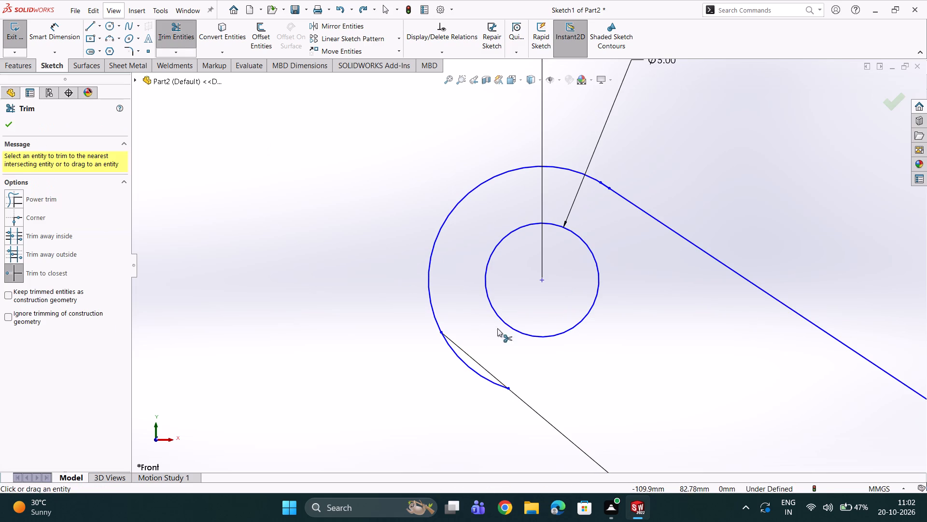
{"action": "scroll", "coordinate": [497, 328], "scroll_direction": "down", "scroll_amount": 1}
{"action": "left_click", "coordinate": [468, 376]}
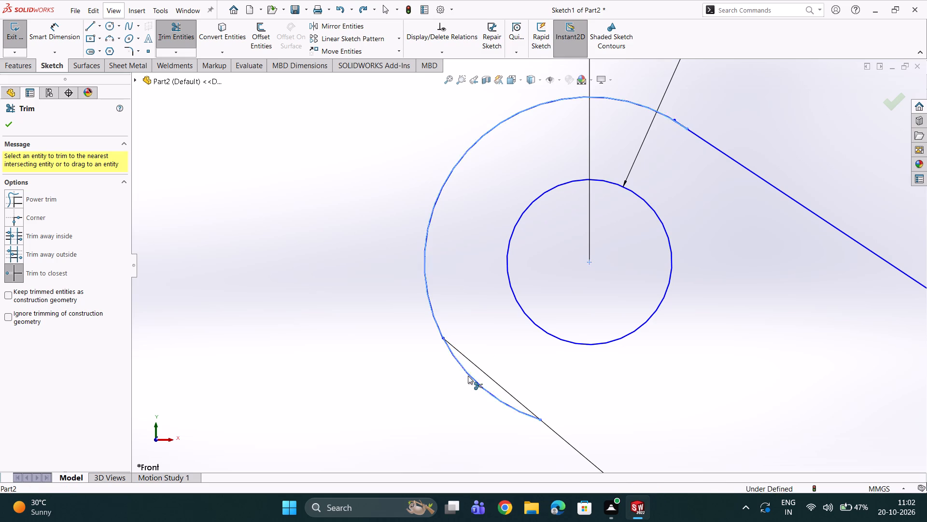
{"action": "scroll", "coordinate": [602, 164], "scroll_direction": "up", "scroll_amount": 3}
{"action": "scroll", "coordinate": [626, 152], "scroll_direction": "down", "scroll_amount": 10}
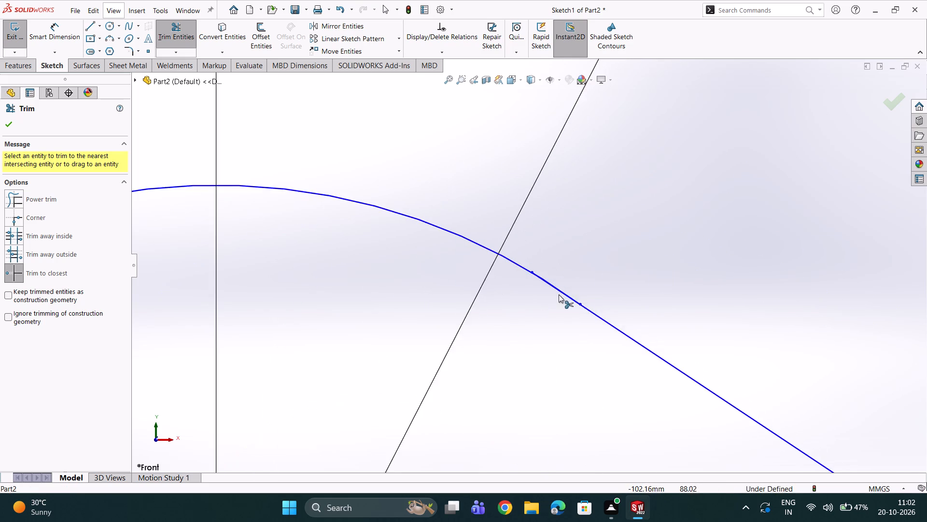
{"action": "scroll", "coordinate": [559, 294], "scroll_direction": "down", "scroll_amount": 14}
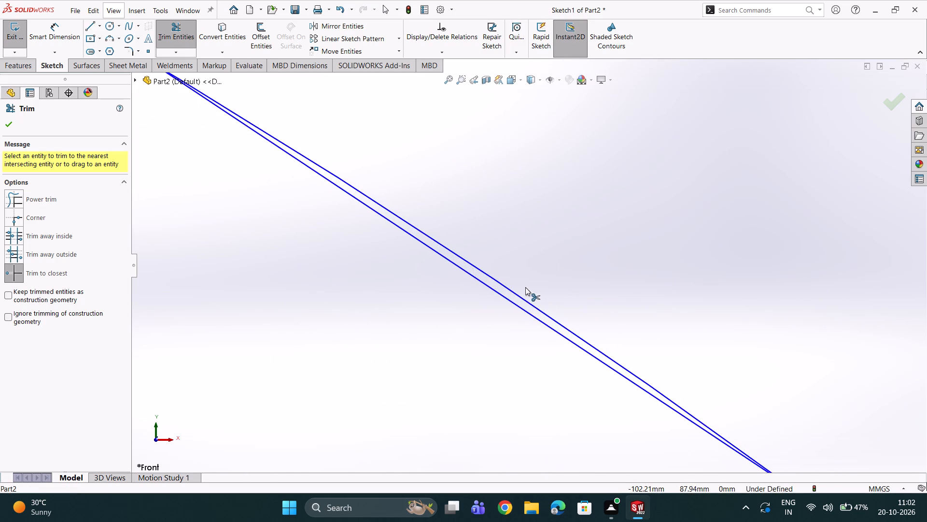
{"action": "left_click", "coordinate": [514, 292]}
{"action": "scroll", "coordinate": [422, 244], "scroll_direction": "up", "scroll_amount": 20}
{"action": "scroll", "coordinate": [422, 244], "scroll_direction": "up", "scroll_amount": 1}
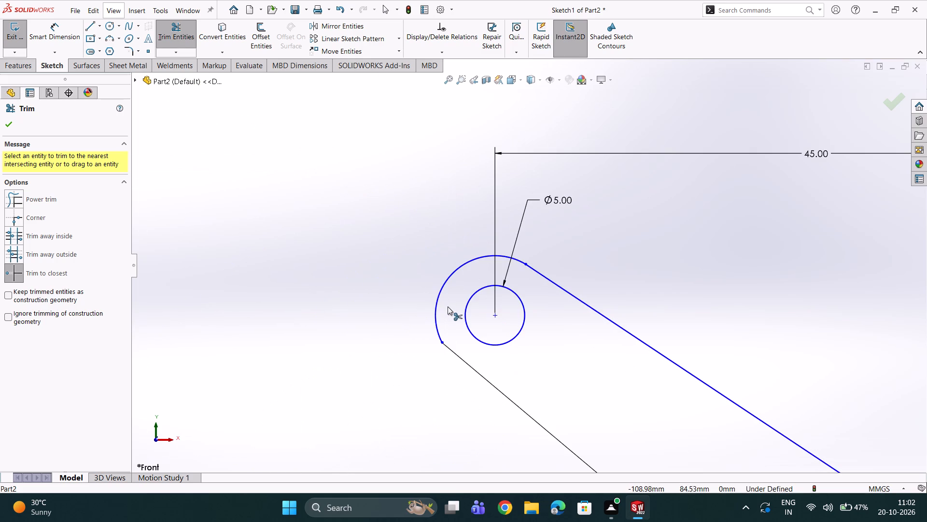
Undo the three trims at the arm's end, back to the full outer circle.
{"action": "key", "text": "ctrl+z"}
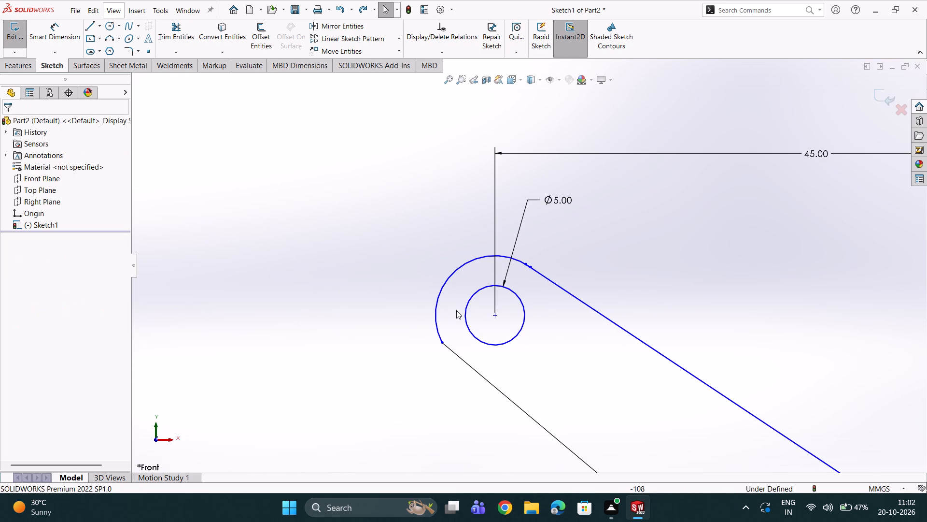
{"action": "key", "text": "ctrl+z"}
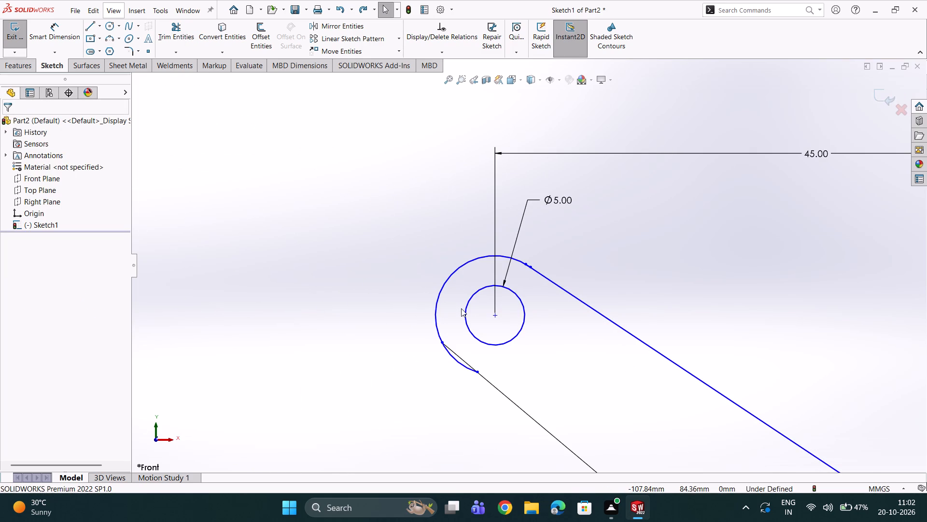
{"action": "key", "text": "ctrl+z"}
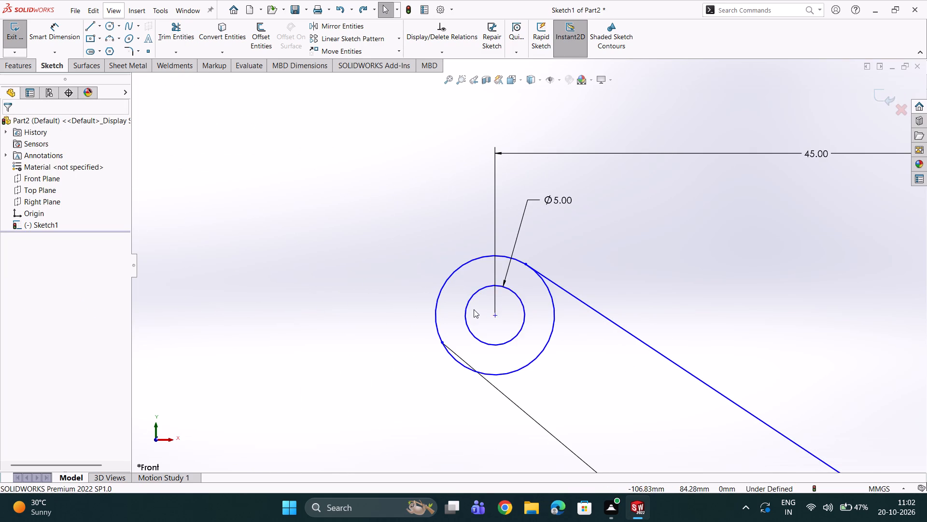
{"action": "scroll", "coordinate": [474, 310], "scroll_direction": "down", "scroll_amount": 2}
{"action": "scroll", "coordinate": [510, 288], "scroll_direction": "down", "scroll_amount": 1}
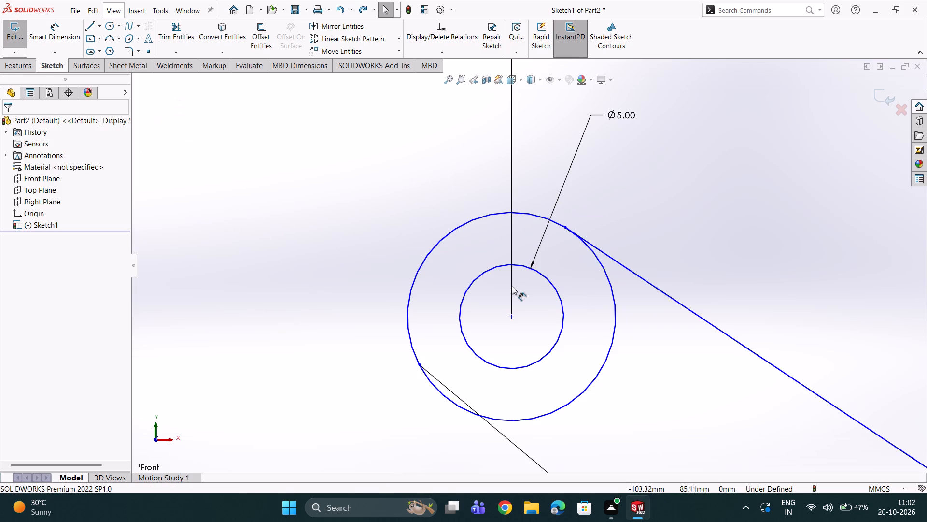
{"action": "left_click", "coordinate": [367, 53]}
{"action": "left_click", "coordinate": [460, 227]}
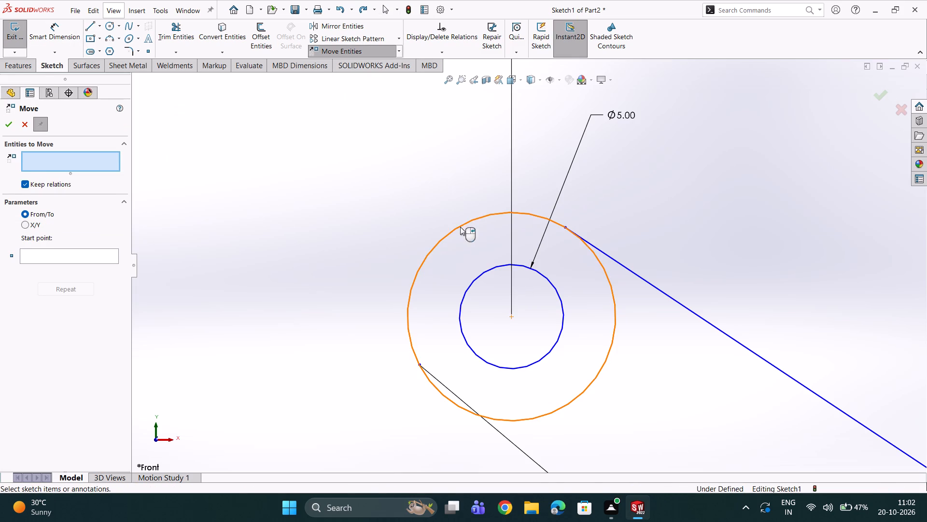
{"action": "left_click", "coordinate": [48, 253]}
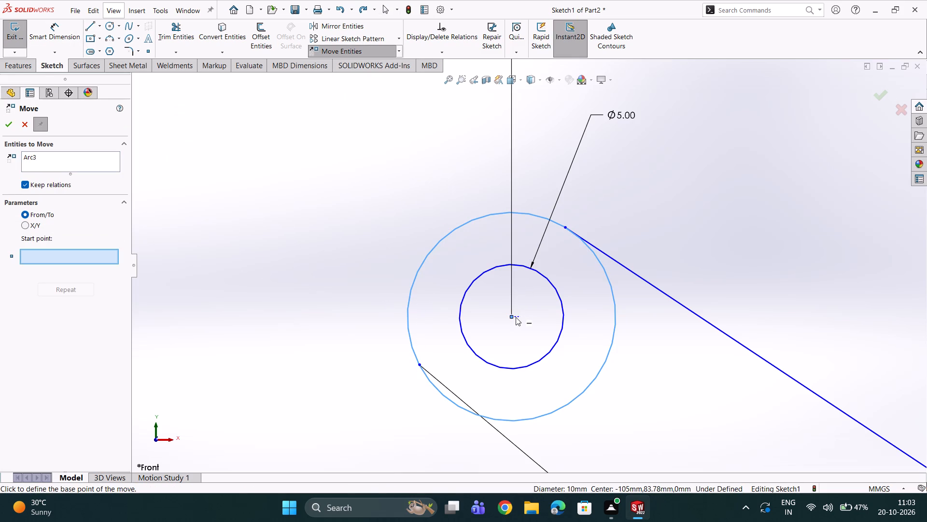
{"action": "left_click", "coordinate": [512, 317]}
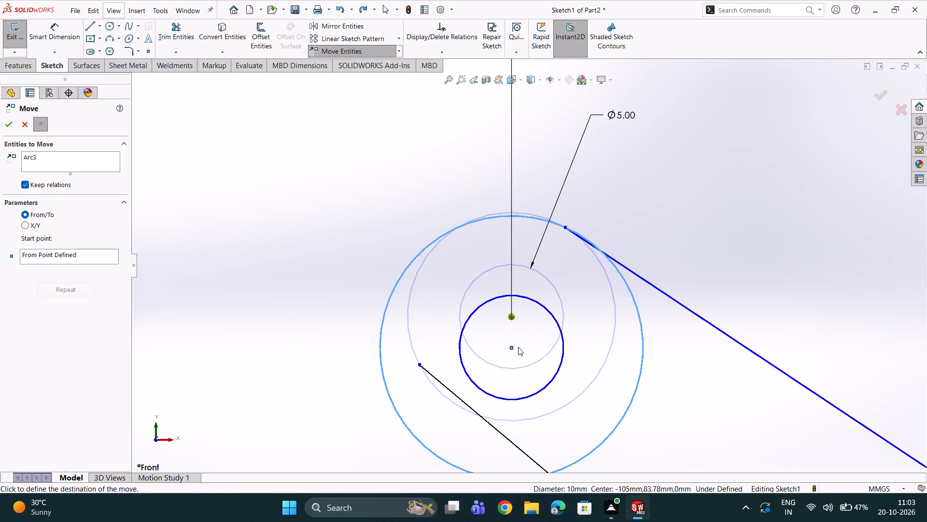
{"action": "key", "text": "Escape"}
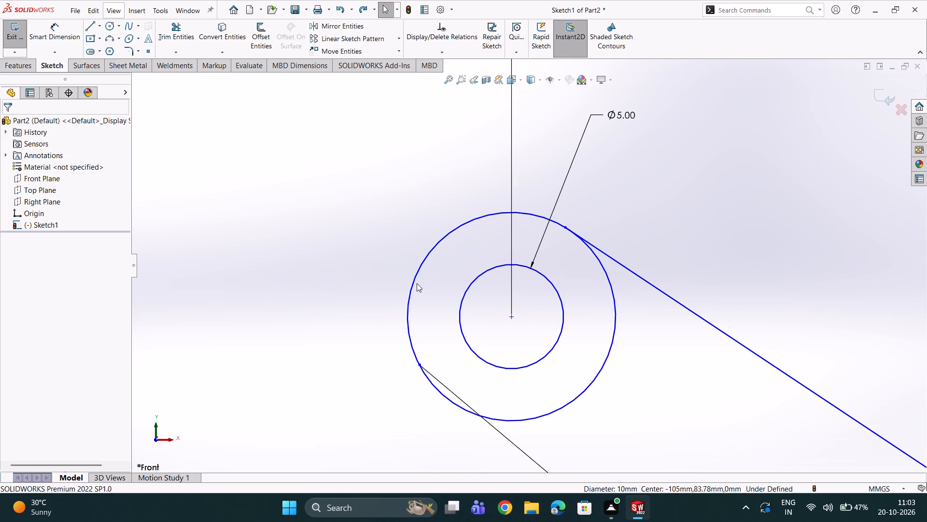
Delete the outer circle around the arm's 5 mm hole.
{"action": "left_click", "coordinate": [417, 275]}
{"action": "key", "text": "Delete"}
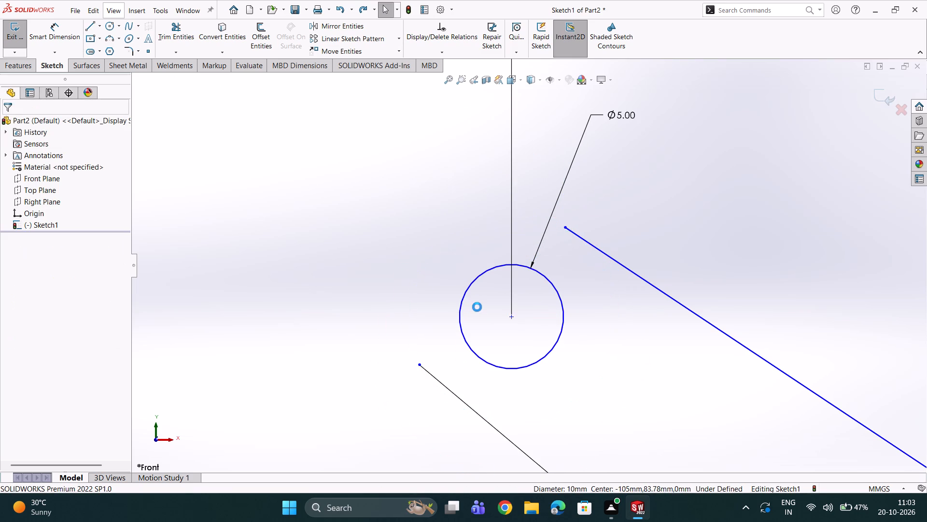
Sketch a circle of 5 mm radius in the empty area beyond the arm's free end.
{"action": "left_click", "coordinate": [111, 28]}
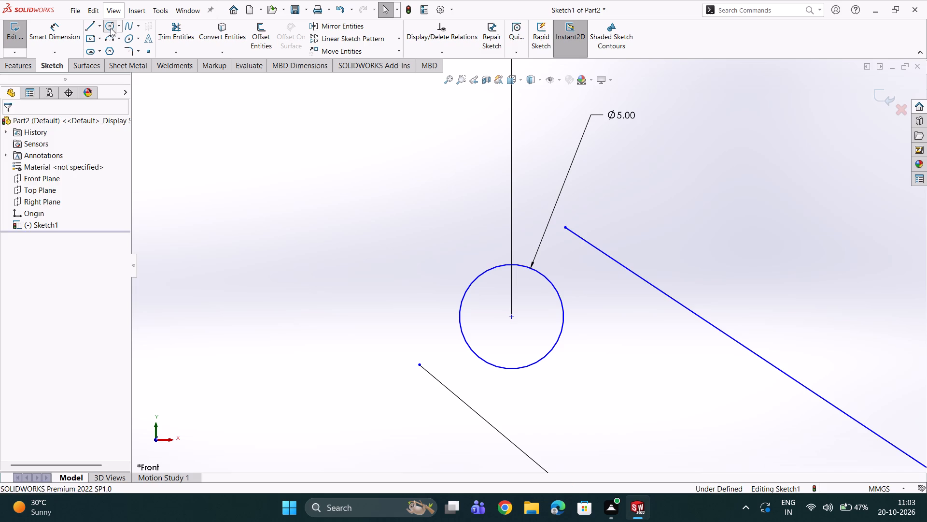
{"action": "left_click", "coordinate": [260, 242]}
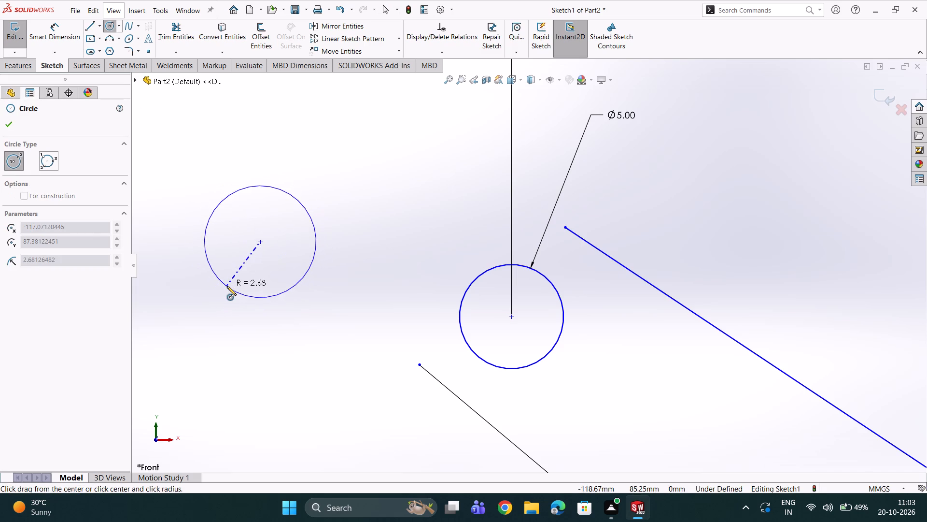
{"action": "left_click", "coordinate": [227, 286]}
{"action": "key", "text": "5"}
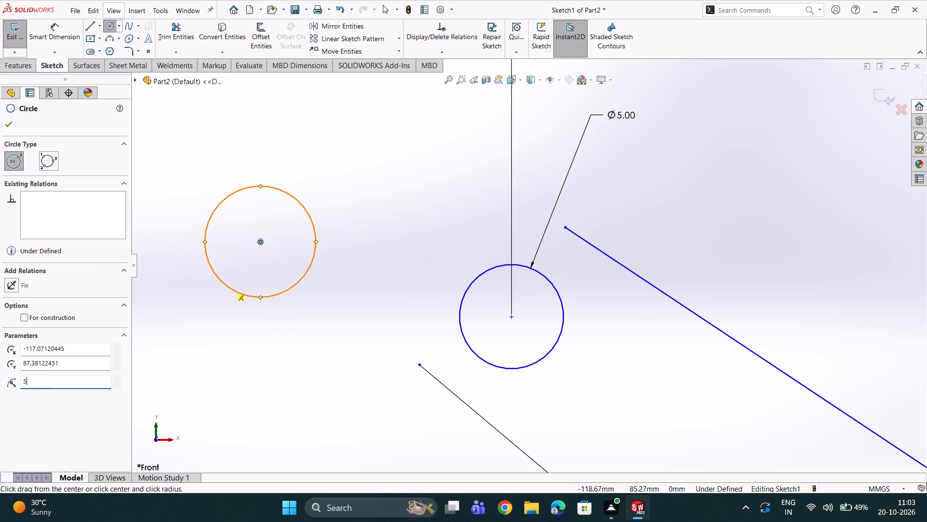
{"action": "key", "text": "Return"}
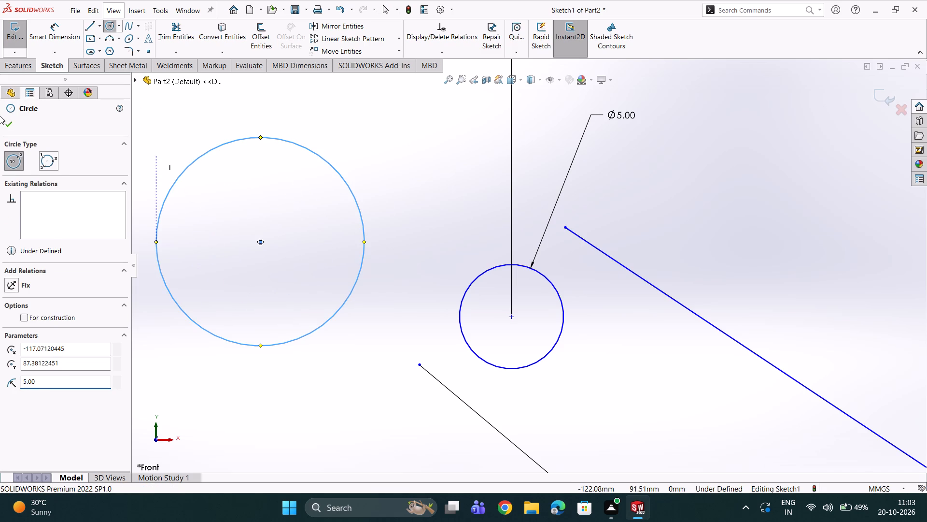
{"action": "left_click", "coordinate": [6, 121]}
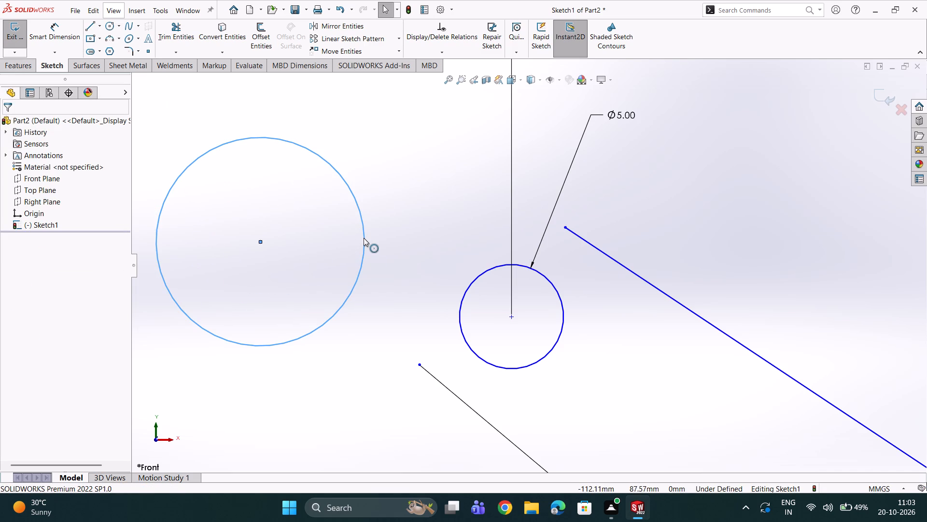
Add a tangent relation between the new 5 mm radius circle and the arm's lower sloped line.
{"action": "left_click", "coordinate": [364, 238]}
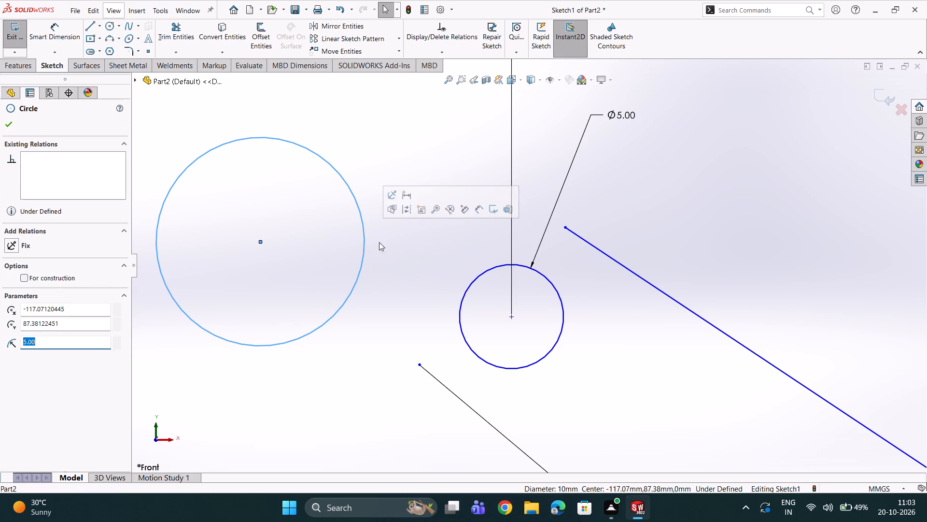
{"action": "left_click", "coordinate": [447, 385], "text": "ctrl"}
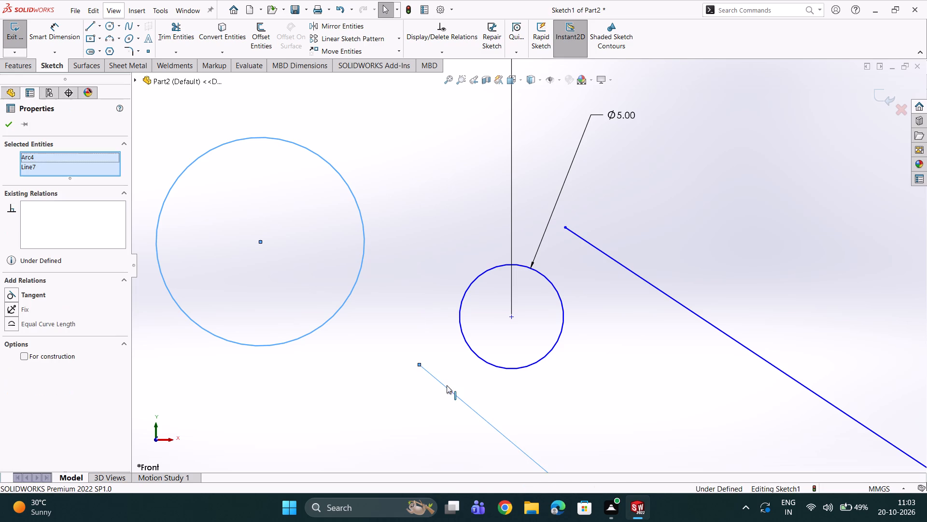
{"action": "left_click", "coordinate": [9, 293]}
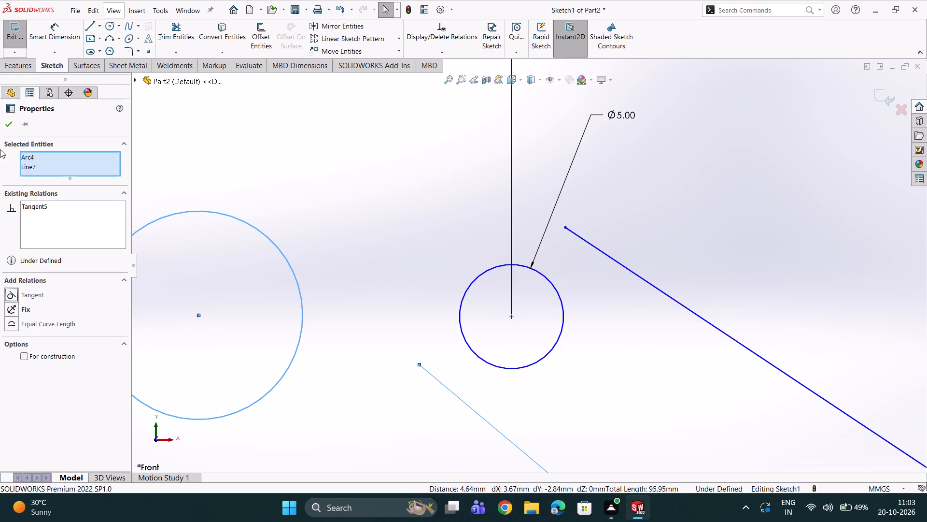
{"action": "left_click", "coordinate": [9, 122]}
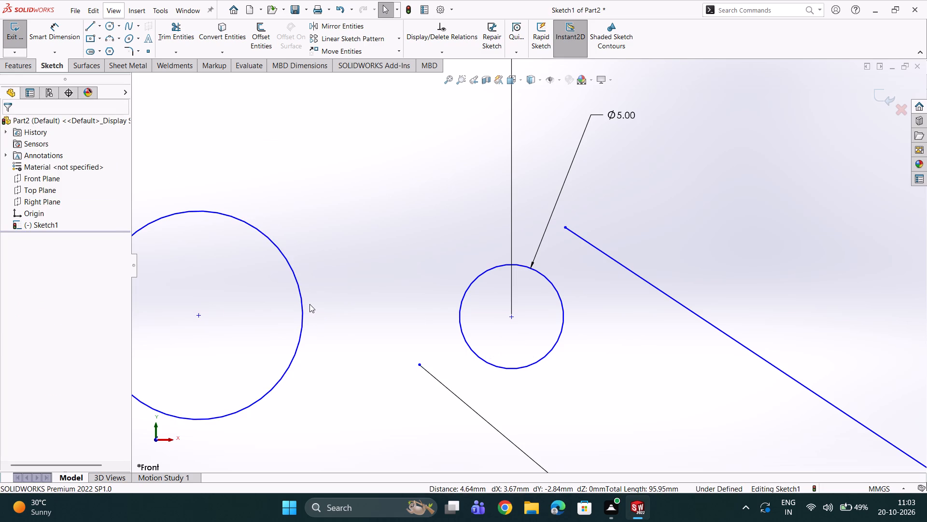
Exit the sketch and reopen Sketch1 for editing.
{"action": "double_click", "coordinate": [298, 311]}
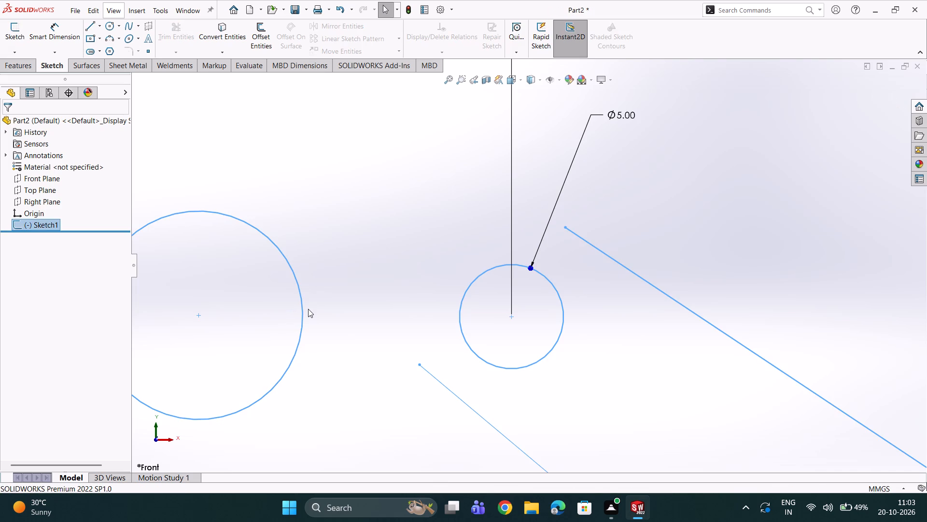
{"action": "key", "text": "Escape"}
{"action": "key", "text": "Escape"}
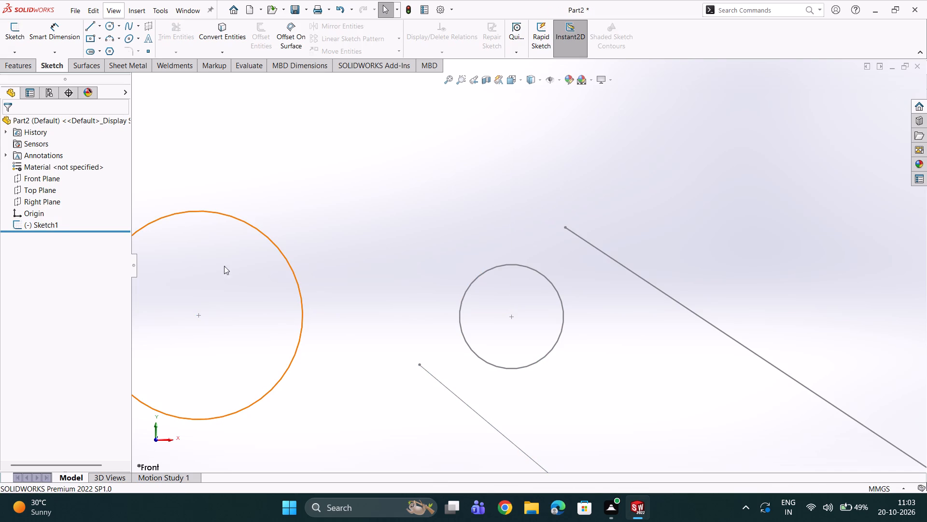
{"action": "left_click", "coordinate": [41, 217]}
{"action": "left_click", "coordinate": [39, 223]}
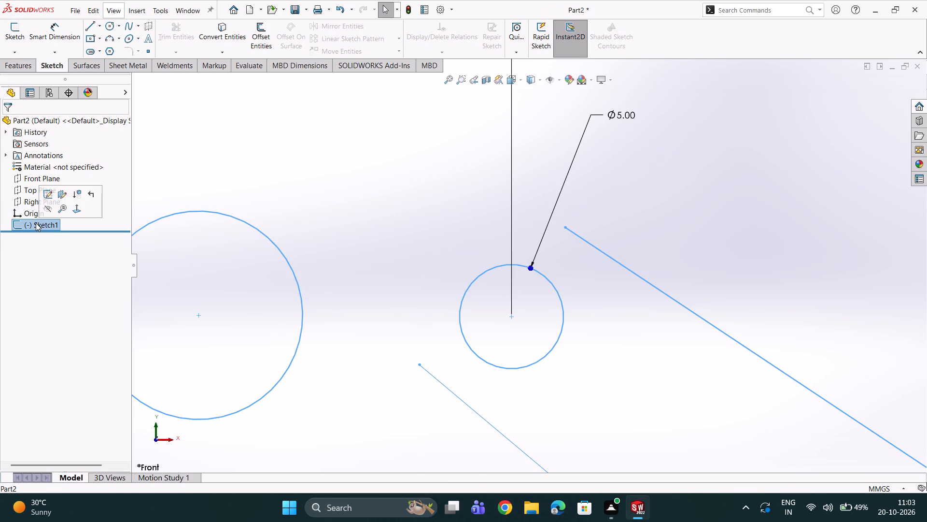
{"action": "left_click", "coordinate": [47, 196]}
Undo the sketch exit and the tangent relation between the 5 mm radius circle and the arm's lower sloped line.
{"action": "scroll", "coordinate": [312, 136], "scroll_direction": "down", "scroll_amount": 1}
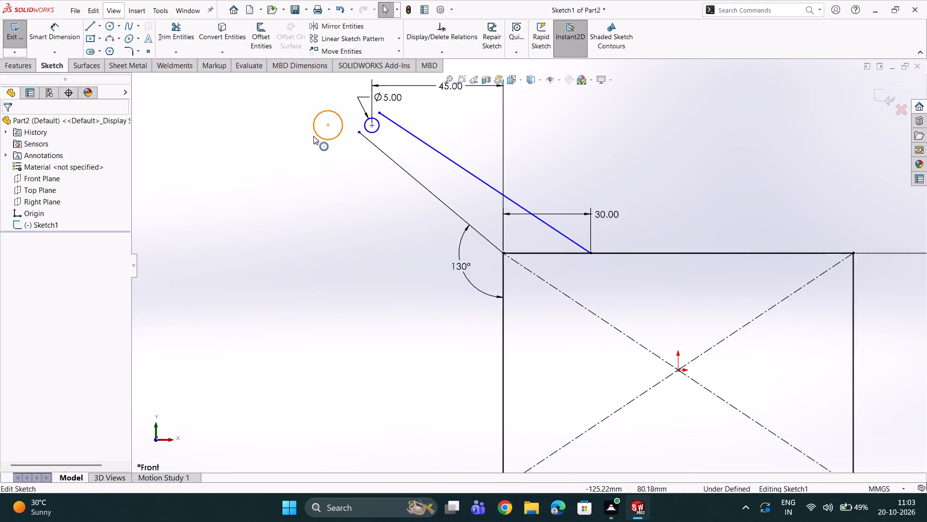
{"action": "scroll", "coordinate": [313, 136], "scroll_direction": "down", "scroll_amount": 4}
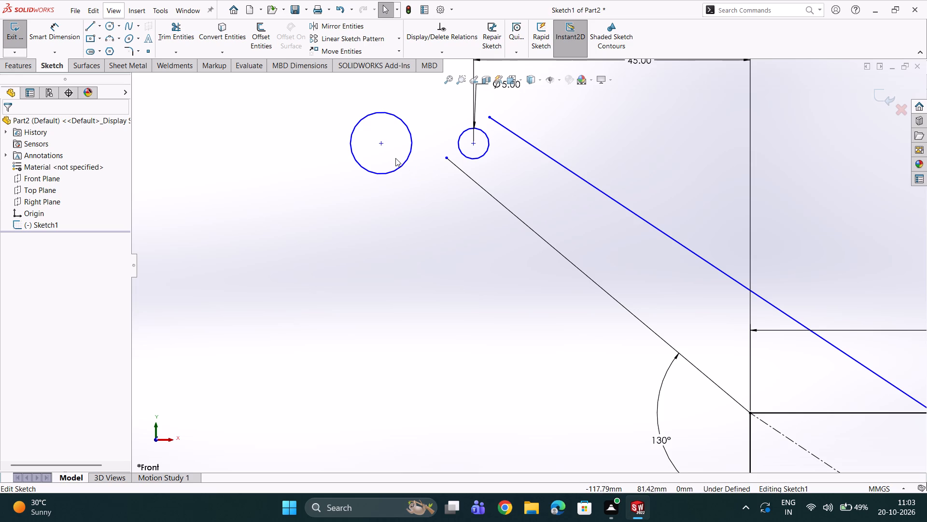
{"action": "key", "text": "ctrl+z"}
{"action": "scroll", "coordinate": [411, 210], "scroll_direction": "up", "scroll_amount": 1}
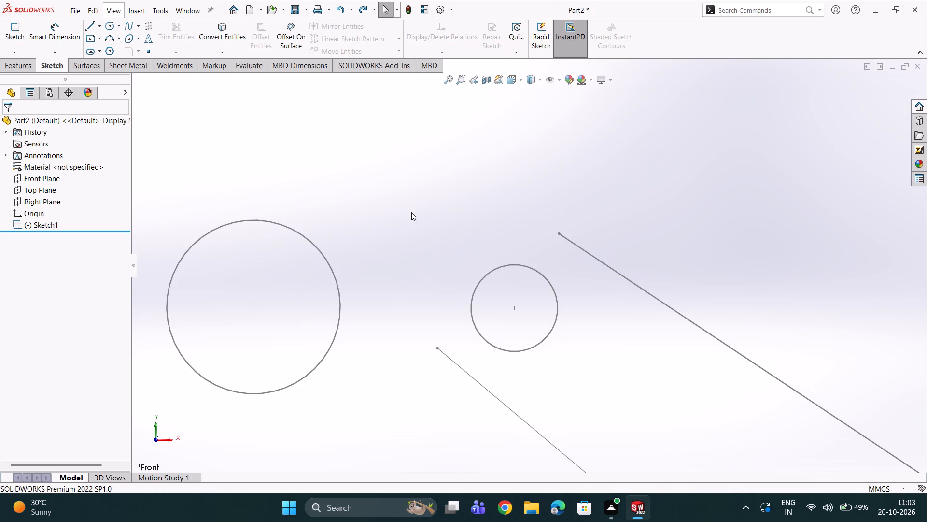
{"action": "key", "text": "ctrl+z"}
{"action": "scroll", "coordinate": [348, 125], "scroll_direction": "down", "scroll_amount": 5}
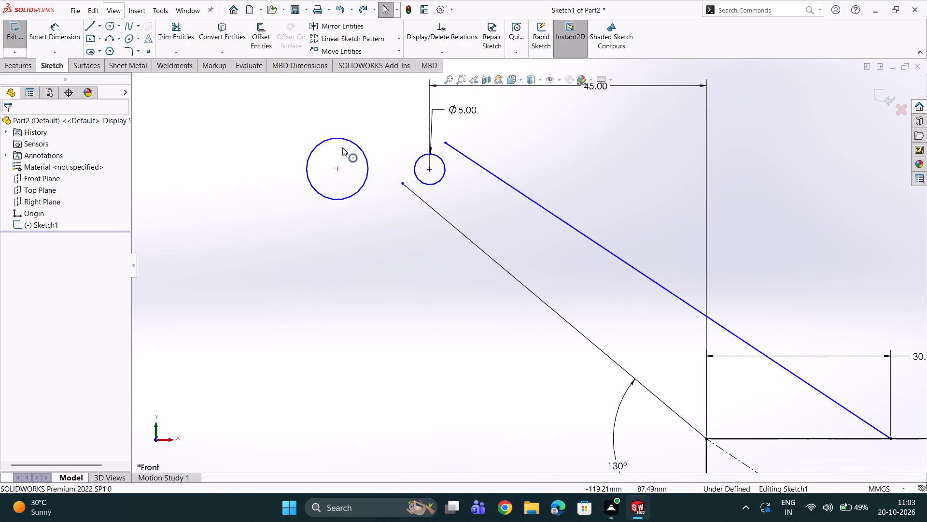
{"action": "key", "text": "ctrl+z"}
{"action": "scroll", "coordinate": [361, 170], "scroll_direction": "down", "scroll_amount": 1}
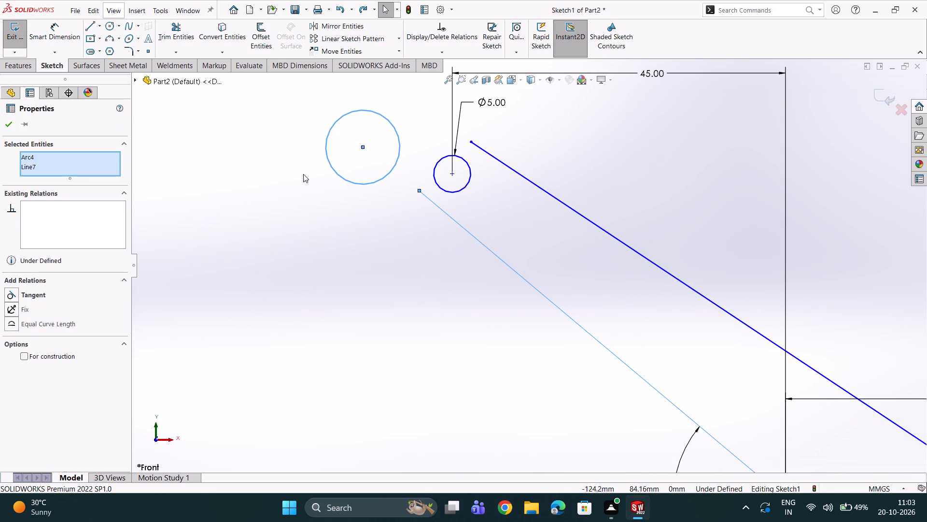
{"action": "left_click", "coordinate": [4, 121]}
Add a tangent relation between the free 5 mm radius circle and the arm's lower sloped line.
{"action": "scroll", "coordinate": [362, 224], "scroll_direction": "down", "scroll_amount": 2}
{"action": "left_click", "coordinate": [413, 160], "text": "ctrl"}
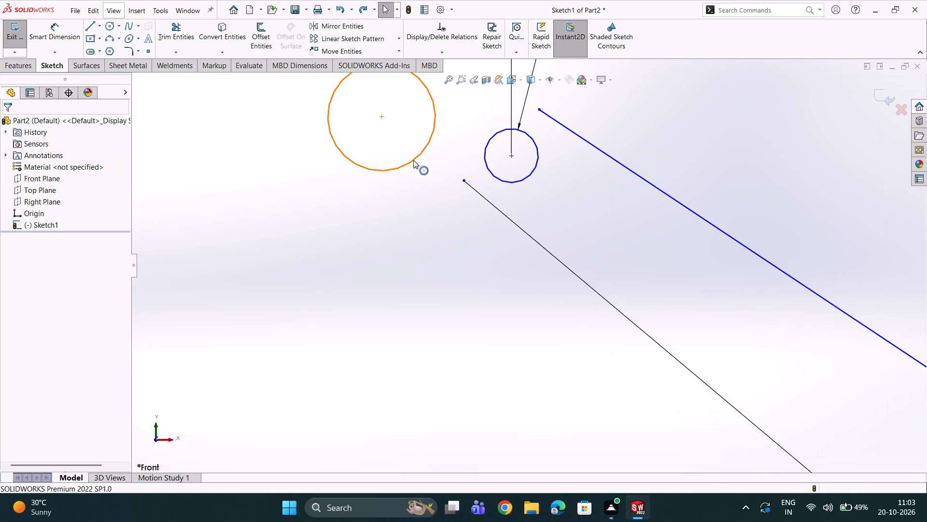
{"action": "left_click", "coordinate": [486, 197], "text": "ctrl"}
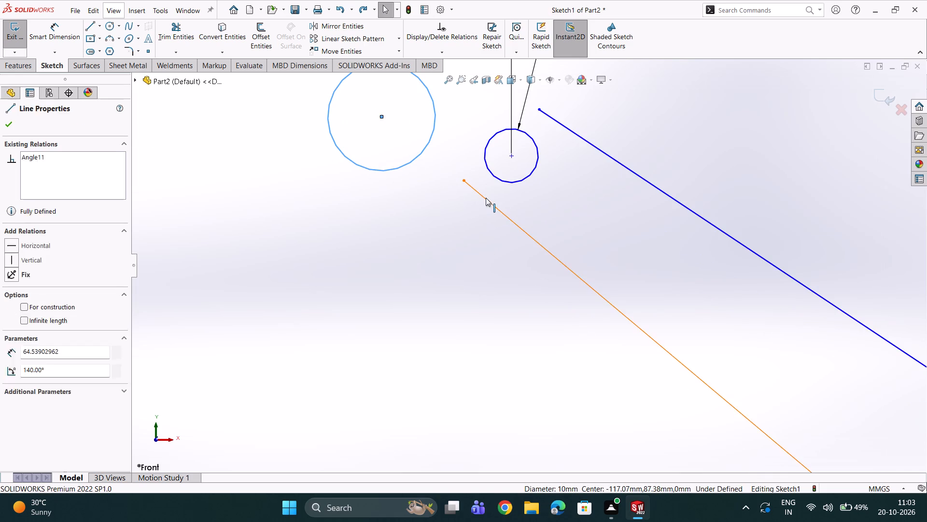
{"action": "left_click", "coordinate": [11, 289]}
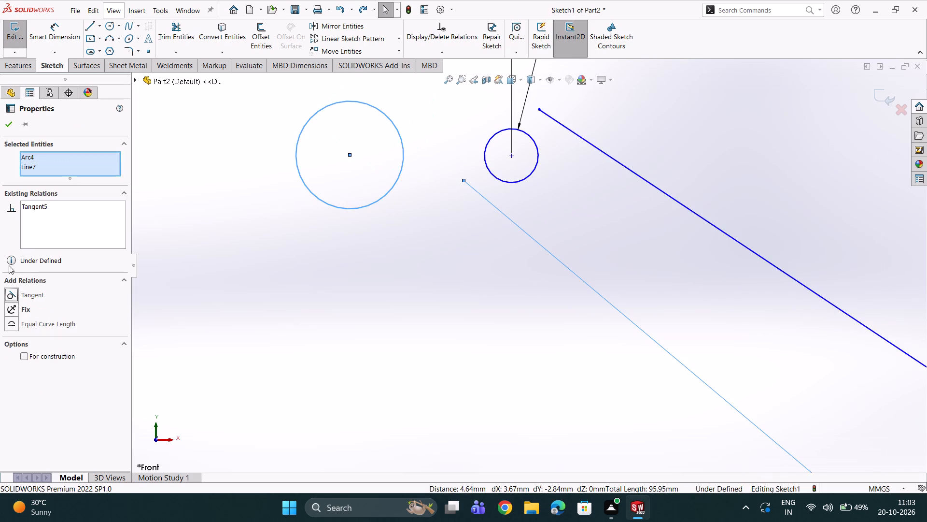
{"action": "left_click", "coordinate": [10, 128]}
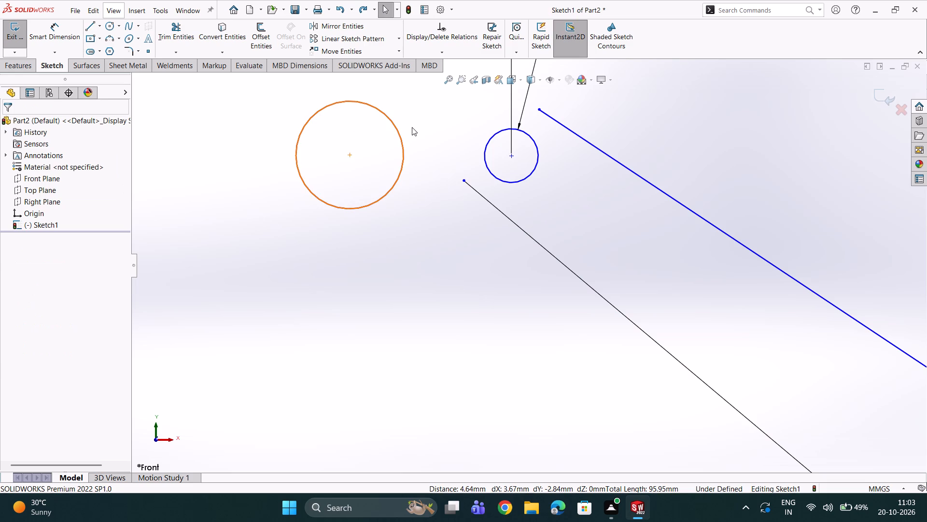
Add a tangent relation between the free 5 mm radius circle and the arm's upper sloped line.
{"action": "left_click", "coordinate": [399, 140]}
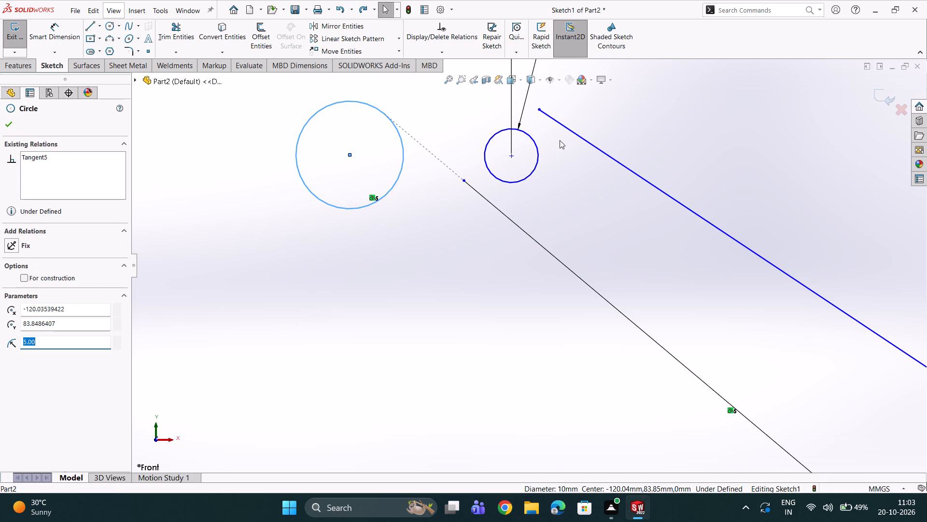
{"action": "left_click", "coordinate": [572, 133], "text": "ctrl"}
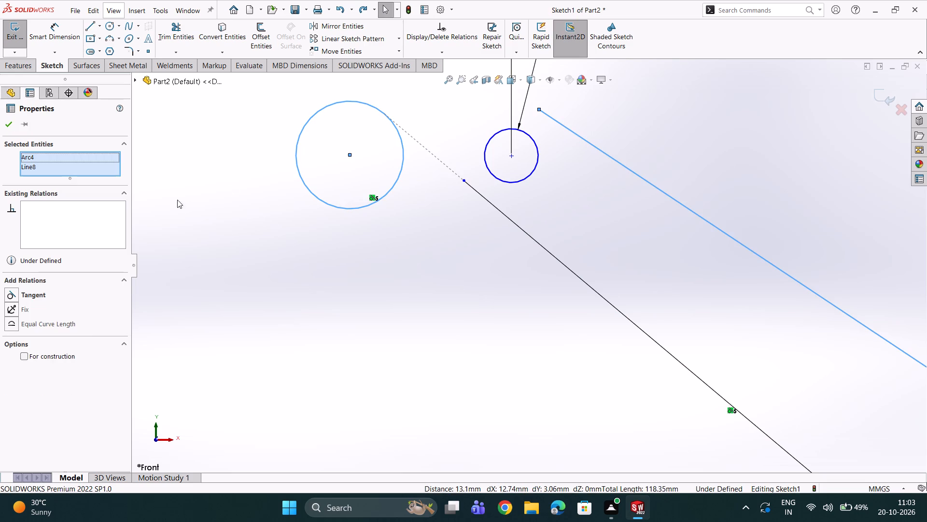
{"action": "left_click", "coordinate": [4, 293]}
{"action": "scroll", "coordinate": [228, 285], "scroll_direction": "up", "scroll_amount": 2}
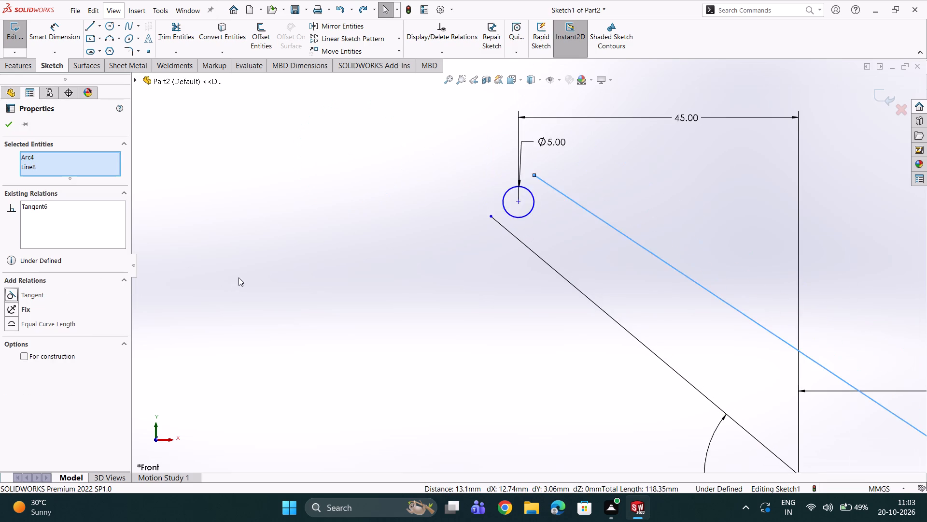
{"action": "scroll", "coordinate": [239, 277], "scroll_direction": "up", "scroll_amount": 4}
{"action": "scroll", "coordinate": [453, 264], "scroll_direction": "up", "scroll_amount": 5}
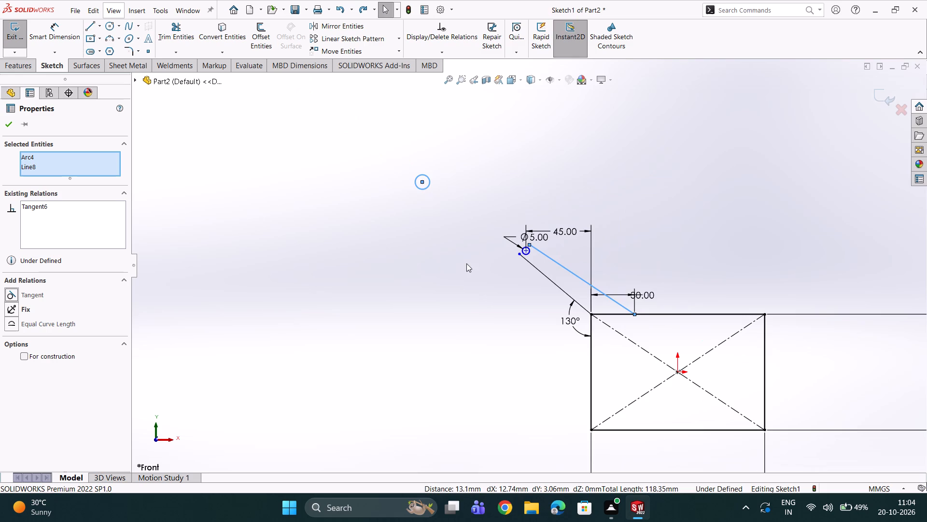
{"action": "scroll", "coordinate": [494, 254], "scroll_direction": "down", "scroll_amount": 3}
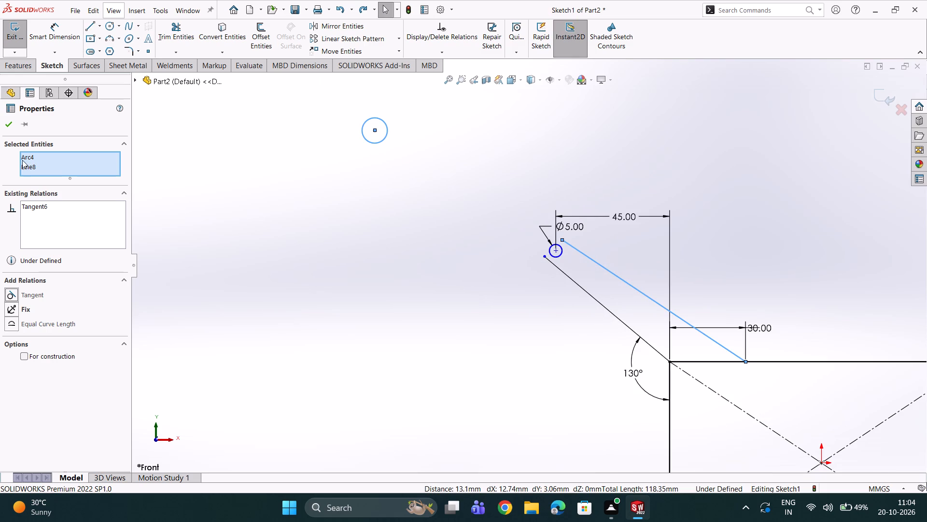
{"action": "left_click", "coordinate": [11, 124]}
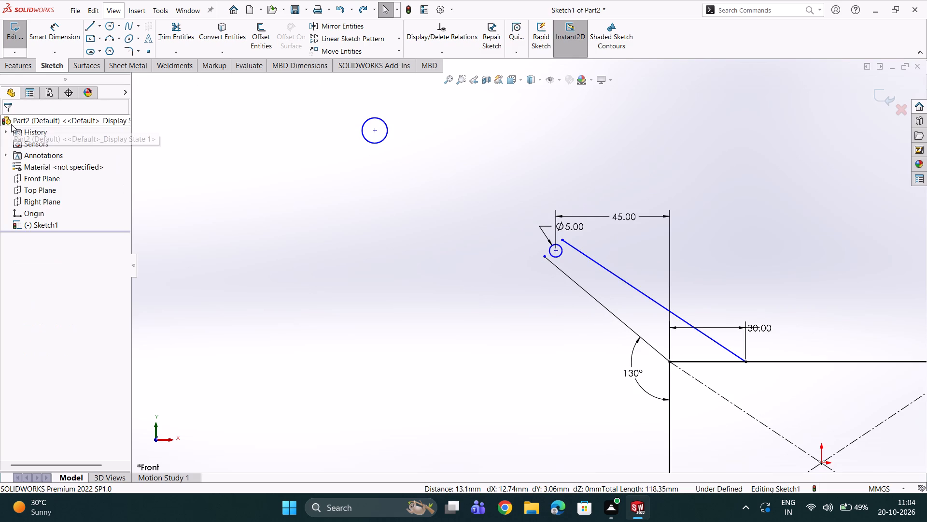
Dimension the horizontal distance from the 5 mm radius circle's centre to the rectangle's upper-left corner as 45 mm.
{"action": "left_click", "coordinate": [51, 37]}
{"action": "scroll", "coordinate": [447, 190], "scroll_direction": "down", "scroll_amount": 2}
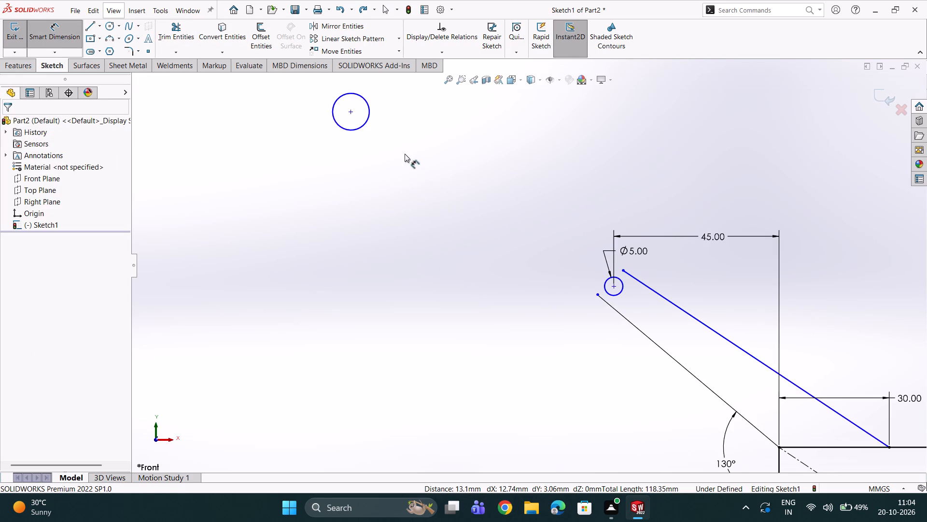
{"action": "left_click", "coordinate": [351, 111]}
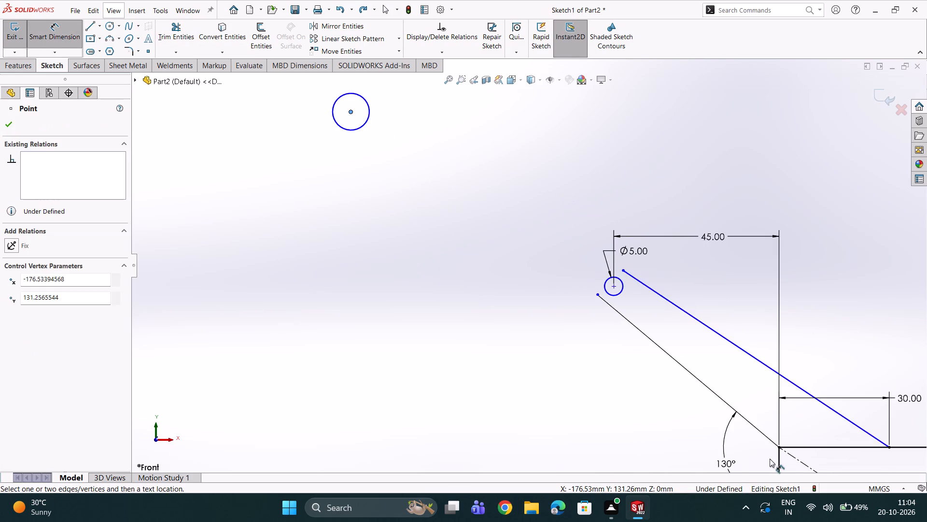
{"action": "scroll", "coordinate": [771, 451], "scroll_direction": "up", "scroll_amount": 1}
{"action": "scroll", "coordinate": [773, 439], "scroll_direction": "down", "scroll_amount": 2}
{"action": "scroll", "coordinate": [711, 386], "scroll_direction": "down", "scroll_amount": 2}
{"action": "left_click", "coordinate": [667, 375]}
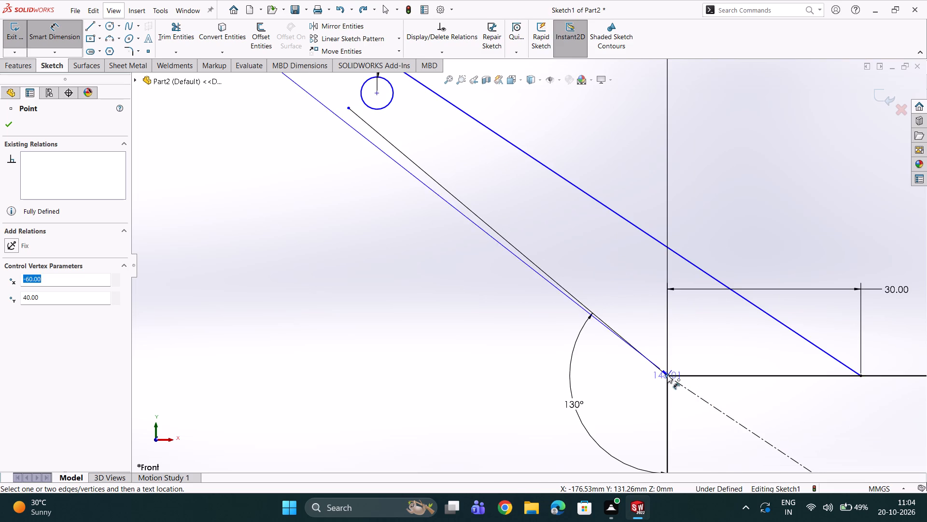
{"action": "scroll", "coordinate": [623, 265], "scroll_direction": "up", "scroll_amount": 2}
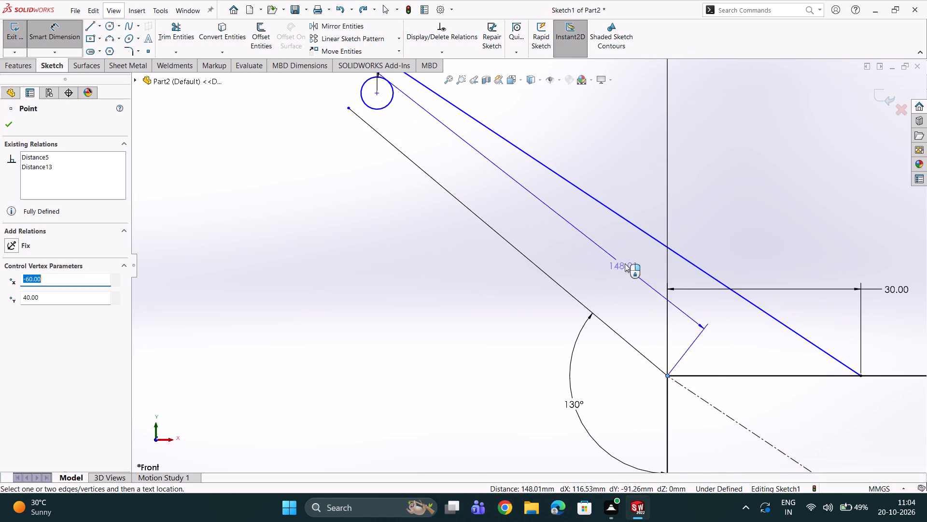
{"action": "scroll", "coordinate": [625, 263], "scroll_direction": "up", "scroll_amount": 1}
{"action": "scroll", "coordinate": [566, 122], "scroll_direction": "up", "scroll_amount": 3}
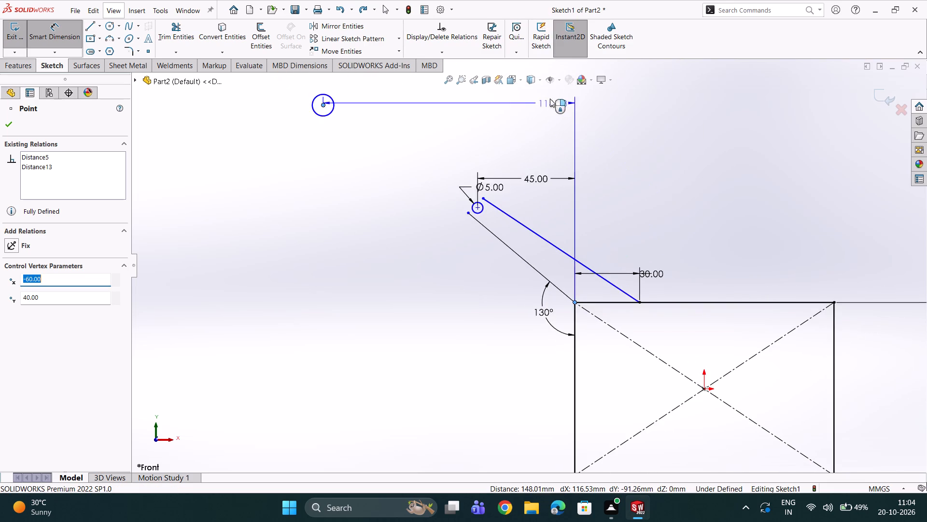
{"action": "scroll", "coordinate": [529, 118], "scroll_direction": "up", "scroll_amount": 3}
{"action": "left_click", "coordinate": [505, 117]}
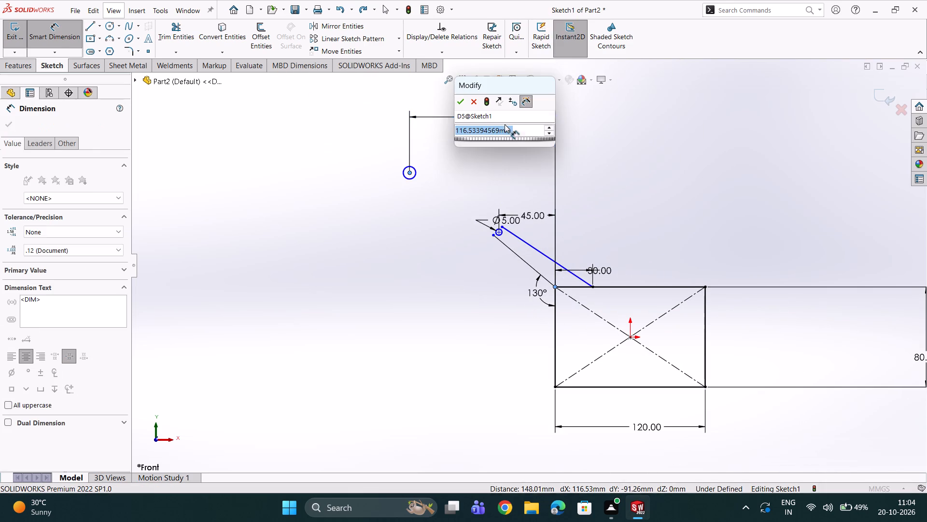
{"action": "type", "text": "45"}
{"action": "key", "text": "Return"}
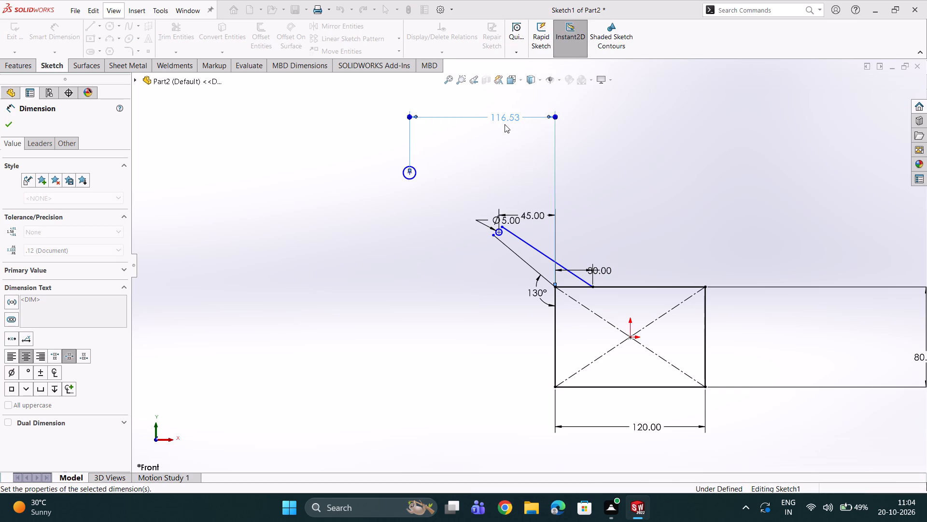
Undo the 45 mm dimension, tangent relations and earlier circle edits, back to the R5 arc joining both sloped lines.
{"action": "scroll", "coordinate": [575, 306], "scroll_direction": "down", "scroll_amount": 2}
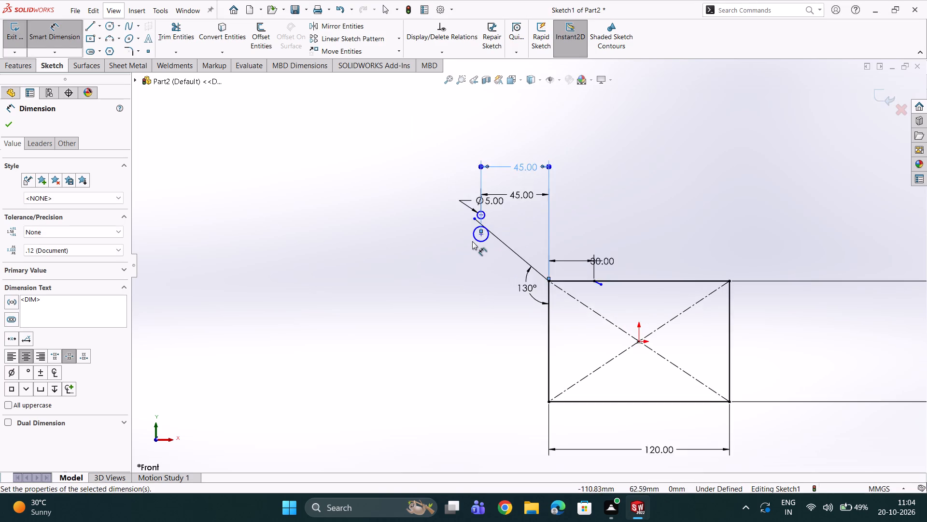
{"action": "scroll", "coordinate": [472, 241], "scroll_direction": "down", "scroll_amount": 4}
{"action": "scroll", "coordinate": [538, 201], "scroll_direction": "up", "scroll_amount": 6}
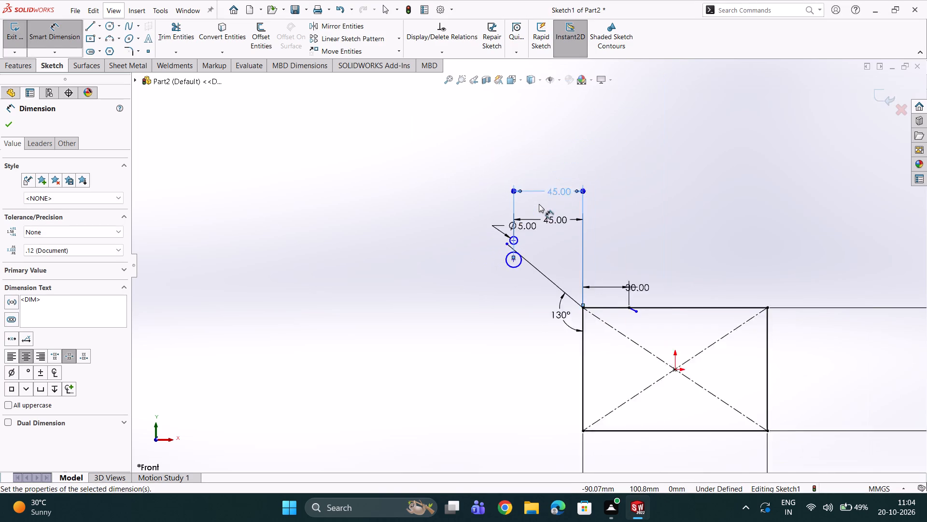
{"action": "scroll", "coordinate": [539, 204], "scroll_direction": "up", "scroll_amount": 13}
{"action": "scroll", "coordinate": [540, 204], "scroll_direction": "down", "scroll_amount": 8}
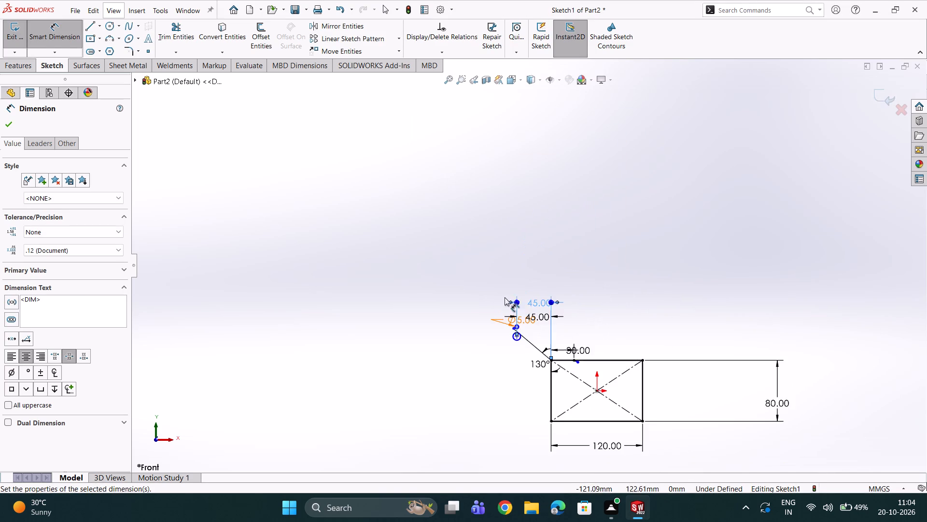
{"action": "scroll", "coordinate": [505, 297], "scroll_direction": "down", "scroll_amount": 8}
{"action": "key", "text": "ctrl+z"}
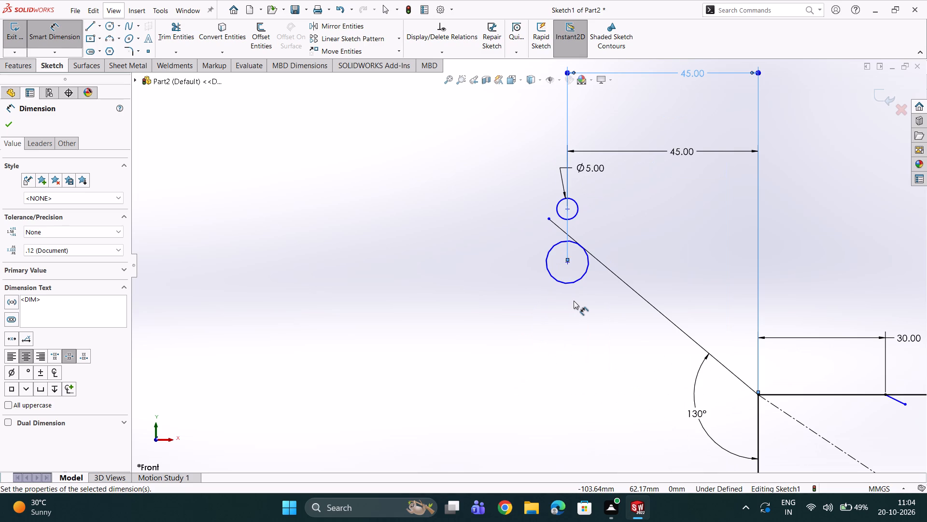
{"action": "key", "text": "ctrl+z"}
{"action": "key", "text": "ctrl+z"}
{"action": "key", "text": "ctrl+z"}
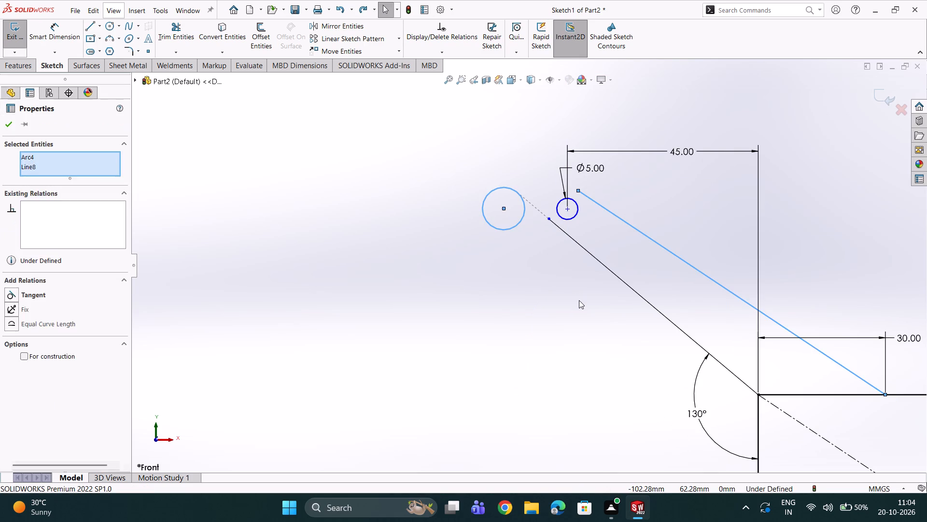
{"action": "key", "text": "ctrl+z"}
{"action": "key", "text": "ctrl+z"}
{"action": "key", "text": "ctrl+z"}
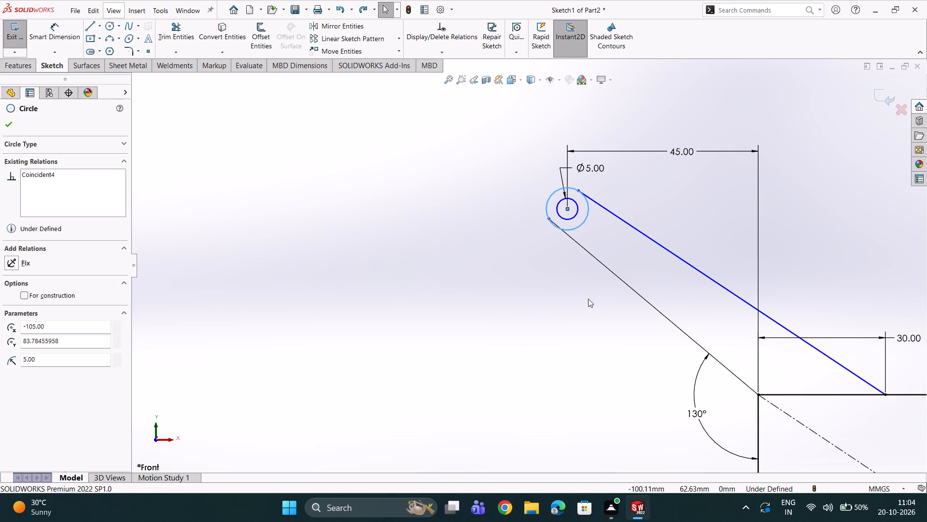
{"action": "key", "text": "ctrl+z"}
{"action": "key", "text": "ctrl+z"}
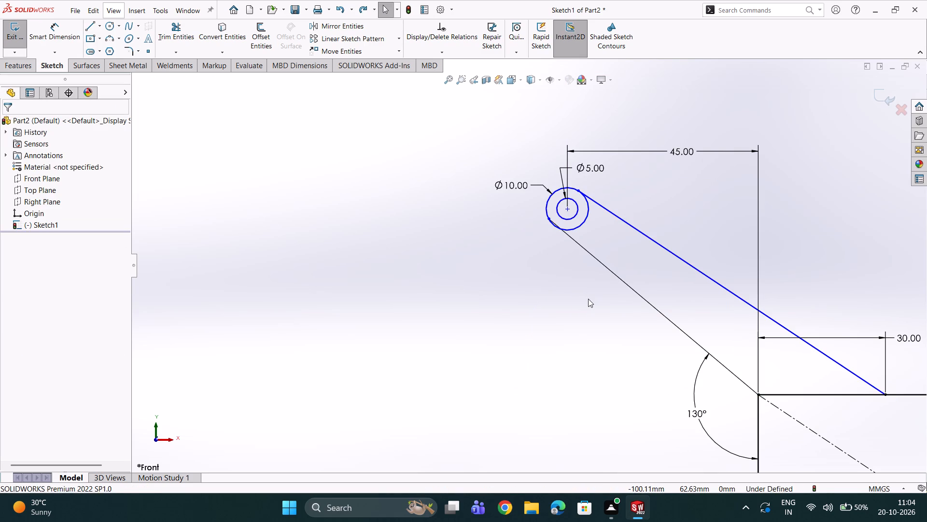
{"action": "key", "text": "ctrl+z"}
{"action": "key", "text": "ctrl+z"}
{"action": "key", "text": "ctrl+z"}
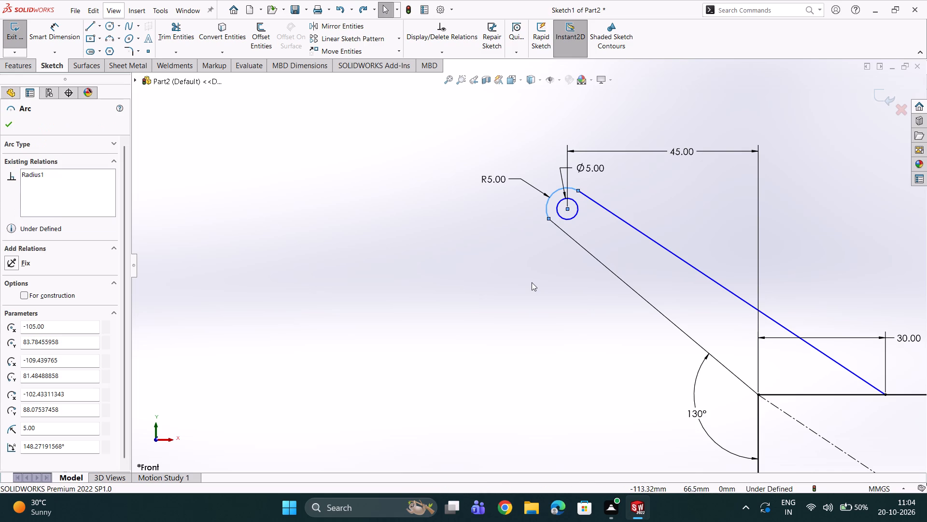
{"action": "key", "text": "Escape"}
{"action": "scroll", "coordinate": [531, 267], "scroll_direction": "up", "scroll_amount": 1}
{"action": "key", "text": "Escape"}
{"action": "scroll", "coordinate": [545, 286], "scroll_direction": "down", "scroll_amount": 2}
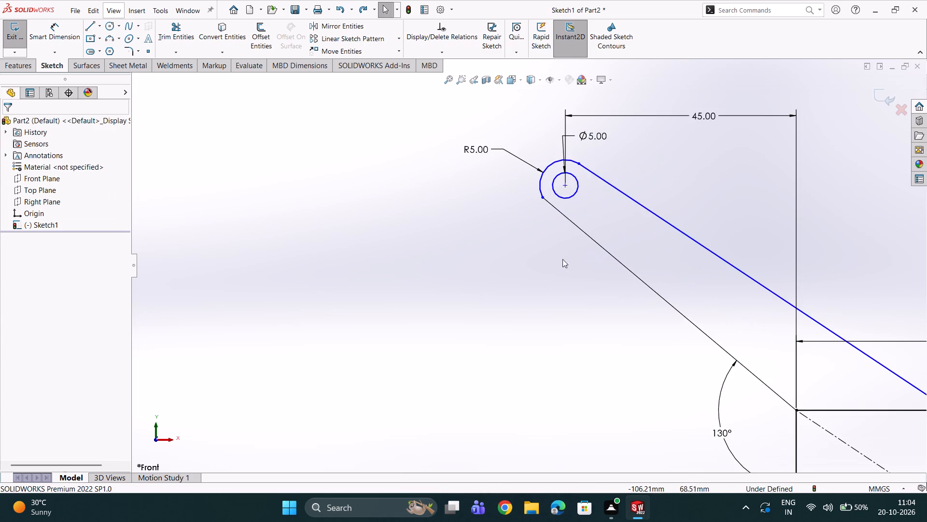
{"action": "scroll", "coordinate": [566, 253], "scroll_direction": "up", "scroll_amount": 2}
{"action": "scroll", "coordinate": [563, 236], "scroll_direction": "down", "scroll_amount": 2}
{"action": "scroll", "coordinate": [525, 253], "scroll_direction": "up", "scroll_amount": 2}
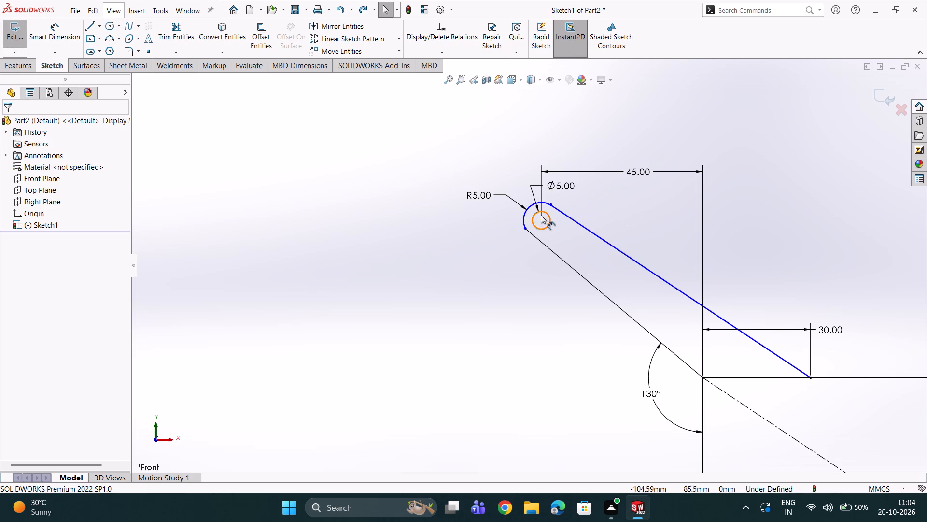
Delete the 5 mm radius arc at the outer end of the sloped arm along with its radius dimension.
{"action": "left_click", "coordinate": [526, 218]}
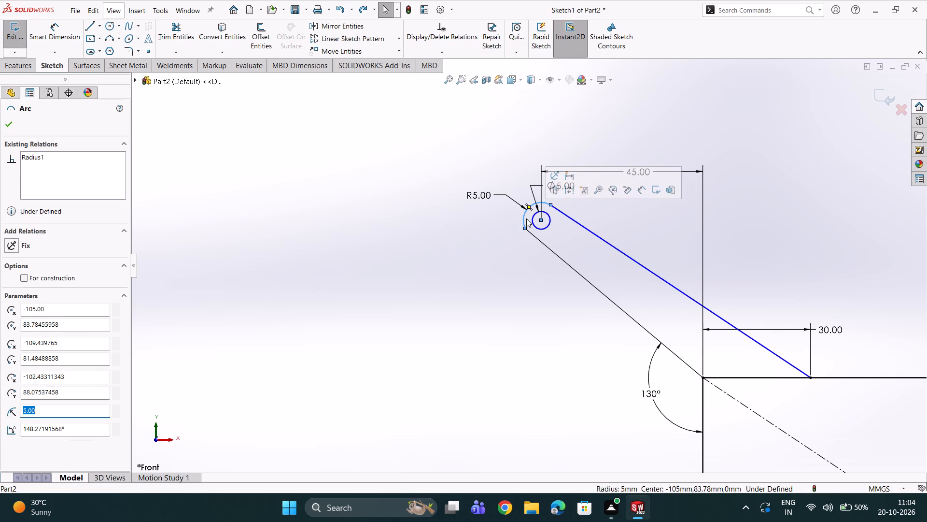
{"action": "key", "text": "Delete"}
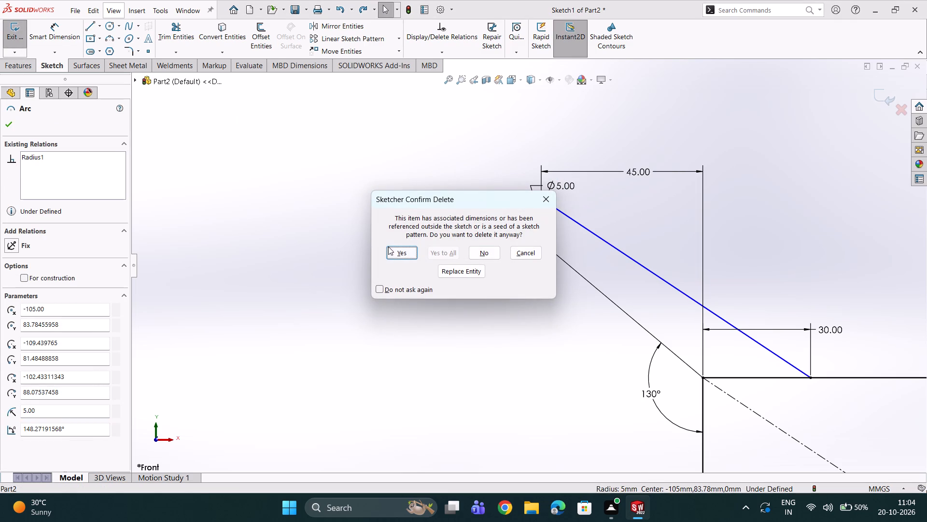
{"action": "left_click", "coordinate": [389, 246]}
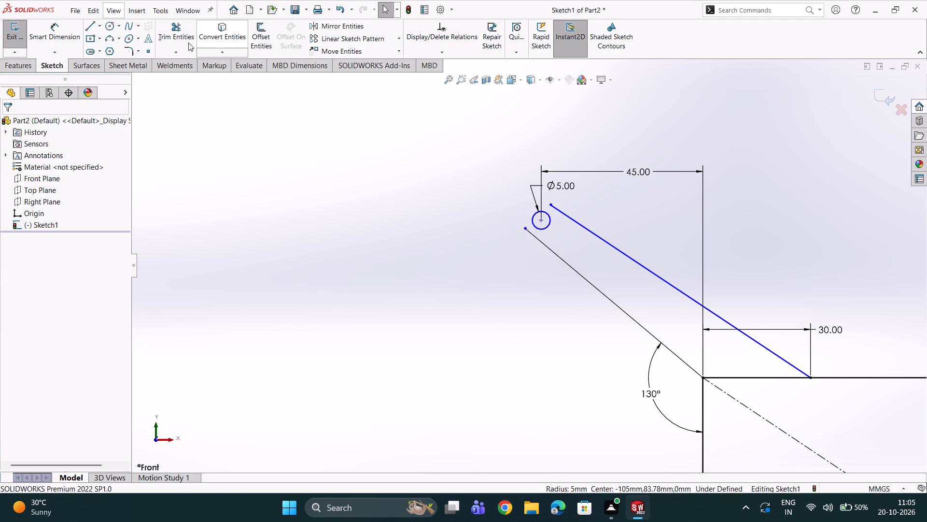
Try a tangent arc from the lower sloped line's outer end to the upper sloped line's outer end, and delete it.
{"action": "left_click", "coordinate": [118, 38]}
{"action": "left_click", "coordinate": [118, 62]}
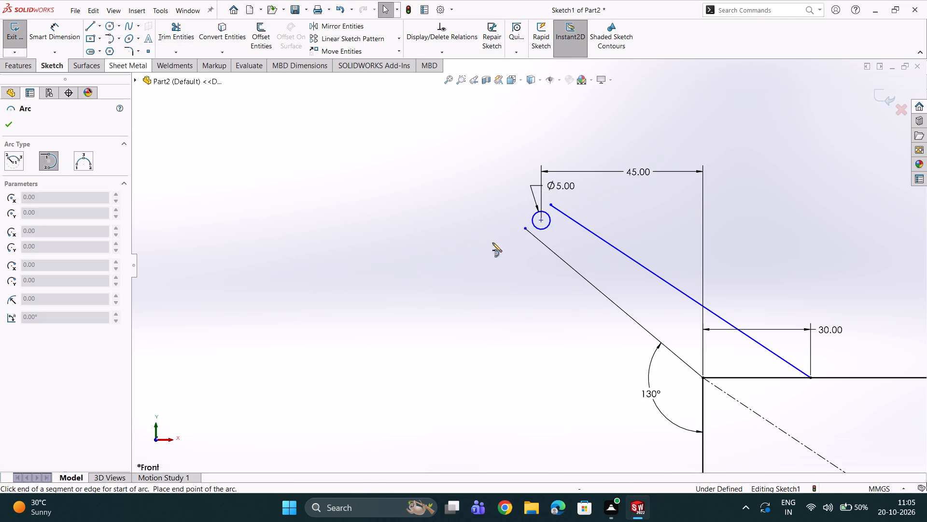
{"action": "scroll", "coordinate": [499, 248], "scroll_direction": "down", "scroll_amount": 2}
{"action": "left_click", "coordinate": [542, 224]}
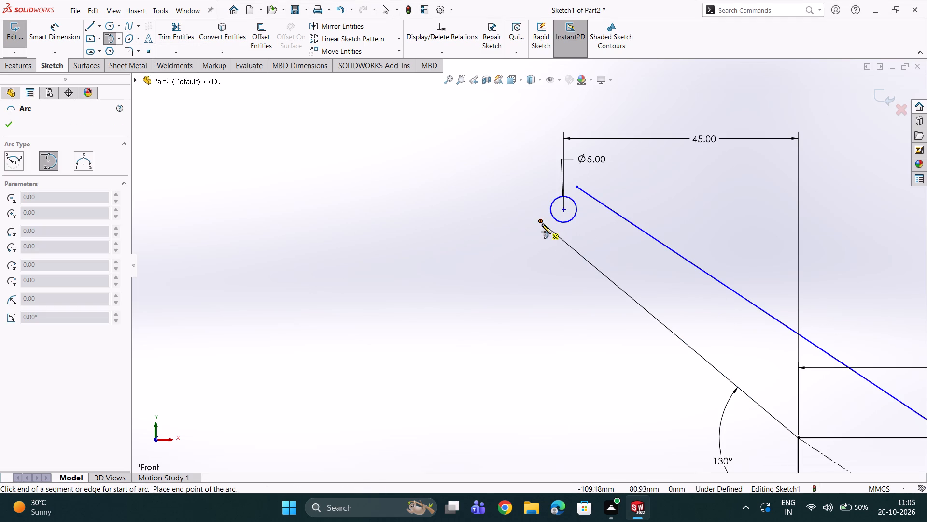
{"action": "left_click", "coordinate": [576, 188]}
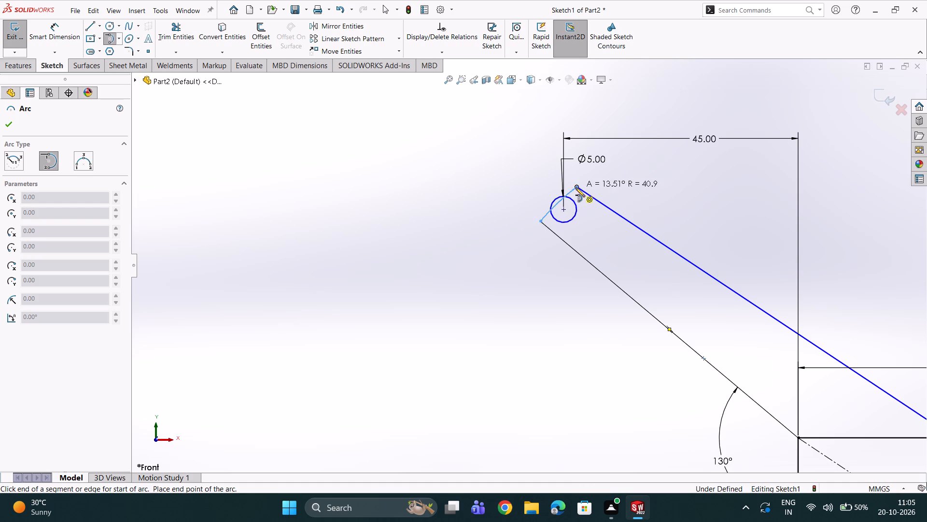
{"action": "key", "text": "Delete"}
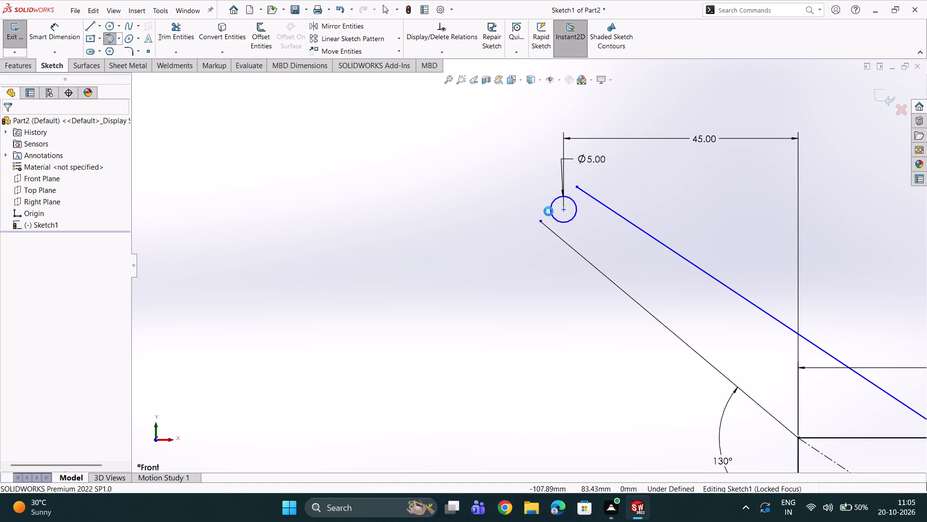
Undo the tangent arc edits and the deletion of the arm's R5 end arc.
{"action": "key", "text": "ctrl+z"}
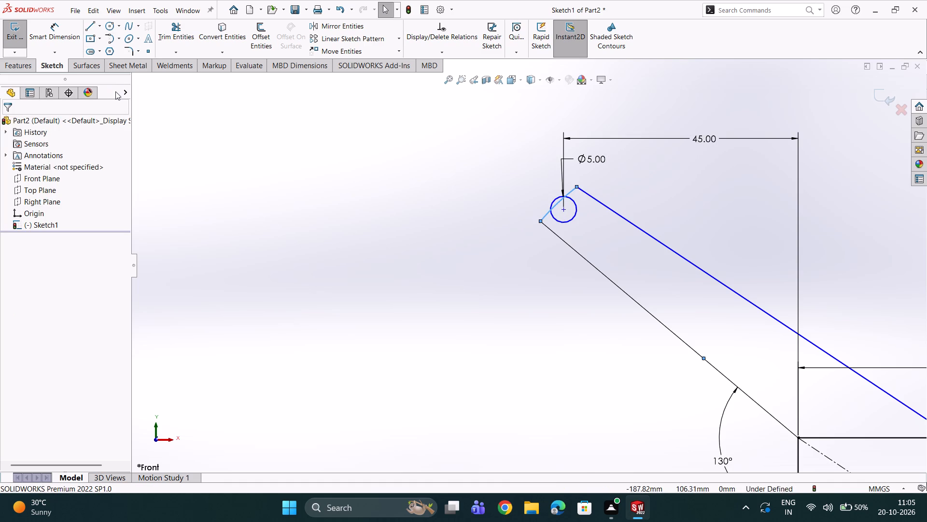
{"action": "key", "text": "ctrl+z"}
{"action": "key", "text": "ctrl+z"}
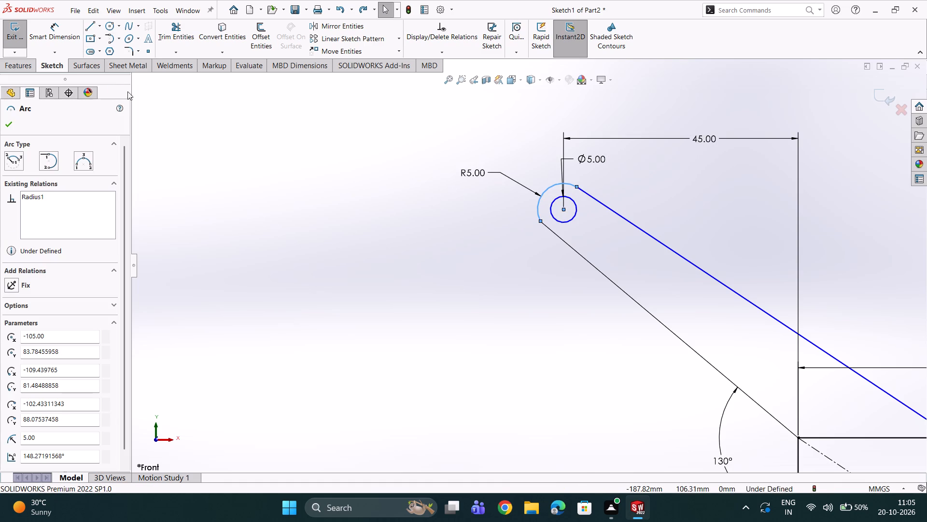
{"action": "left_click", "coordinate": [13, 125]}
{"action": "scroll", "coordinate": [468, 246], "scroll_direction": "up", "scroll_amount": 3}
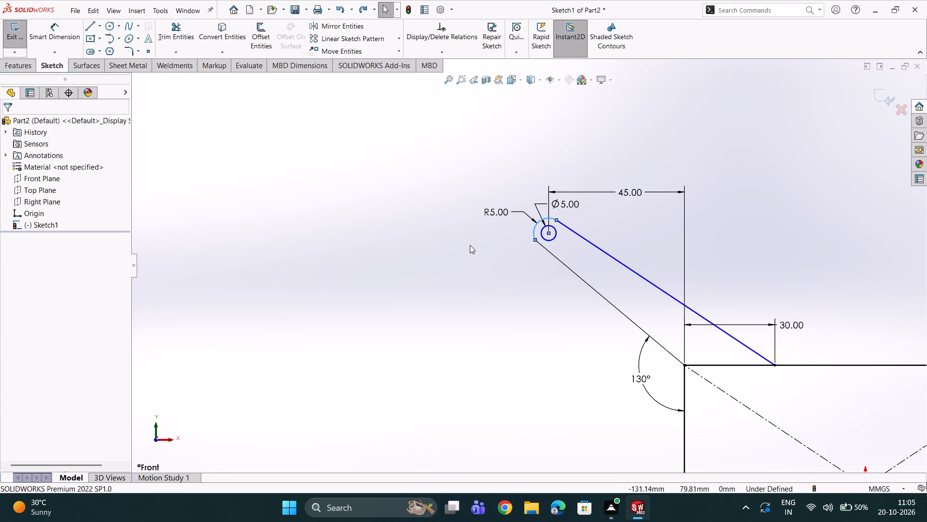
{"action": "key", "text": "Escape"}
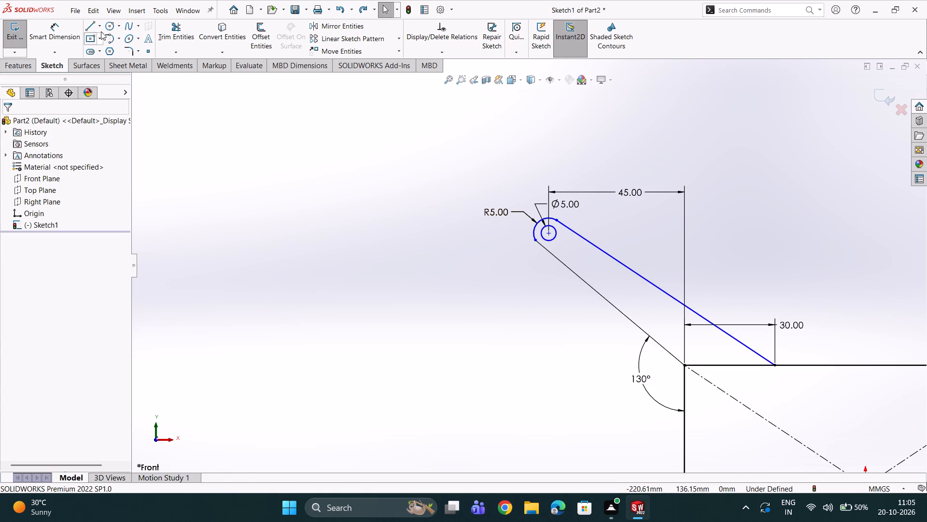
Draw a 40 mm vertical centerline from the origin to the midpoint of the rectangle's top edge.
{"action": "left_click", "coordinate": [100, 30]}
{"action": "left_click", "coordinate": [101, 49]}
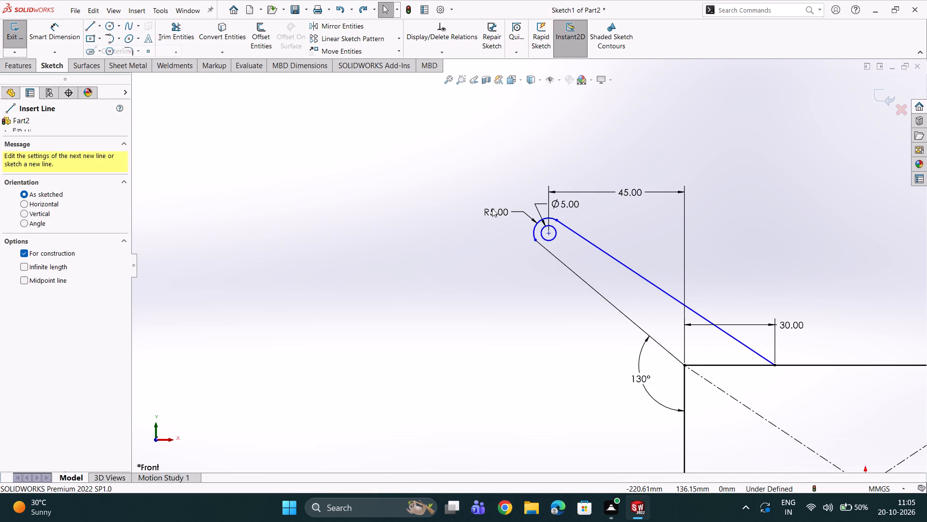
{"action": "scroll", "coordinate": [732, 290], "scroll_direction": "up", "scroll_amount": 3}
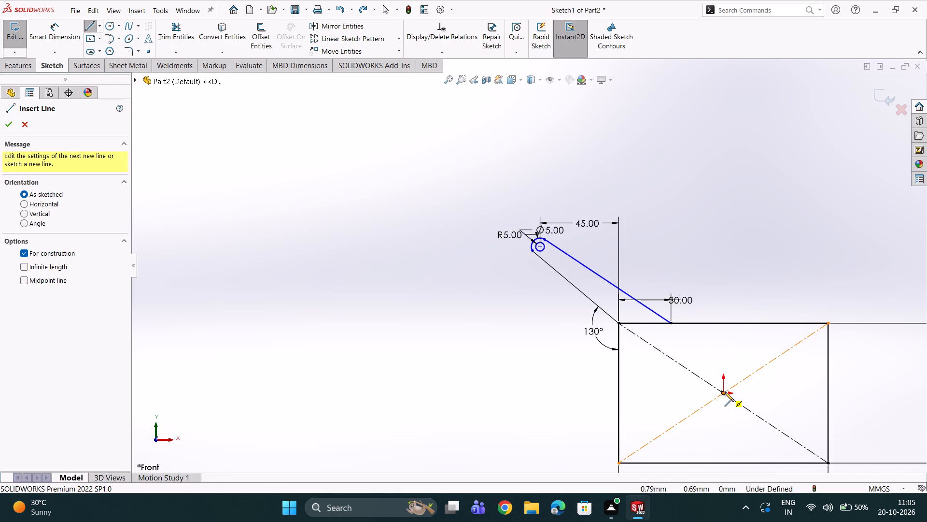
{"action": "left_click", "coordinate": [725, 392]}
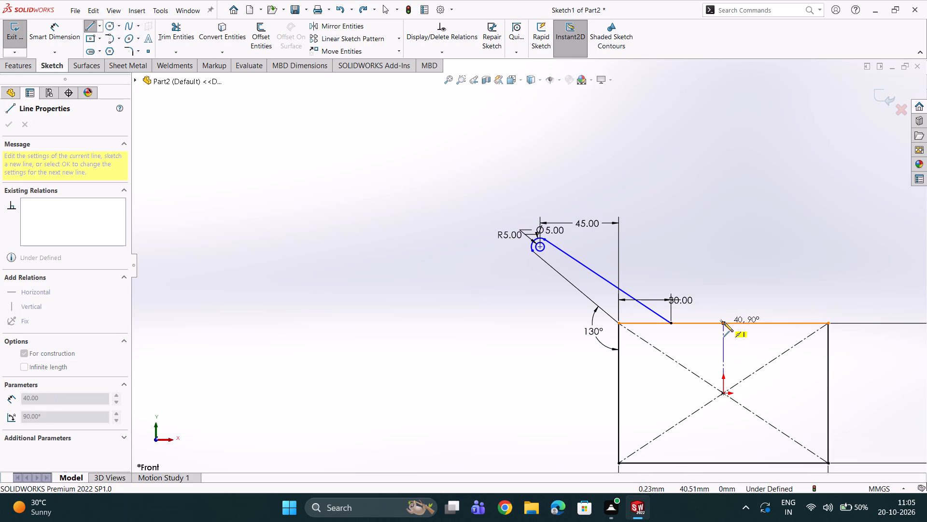
{"action": "left_click", "coordinate": [724, 322]}
{"action": "key", "text": "Escape"}
{"action": "scroll", "coordinate": [724, 360], "scroll_direction": "down", "scroll_amount": 2}
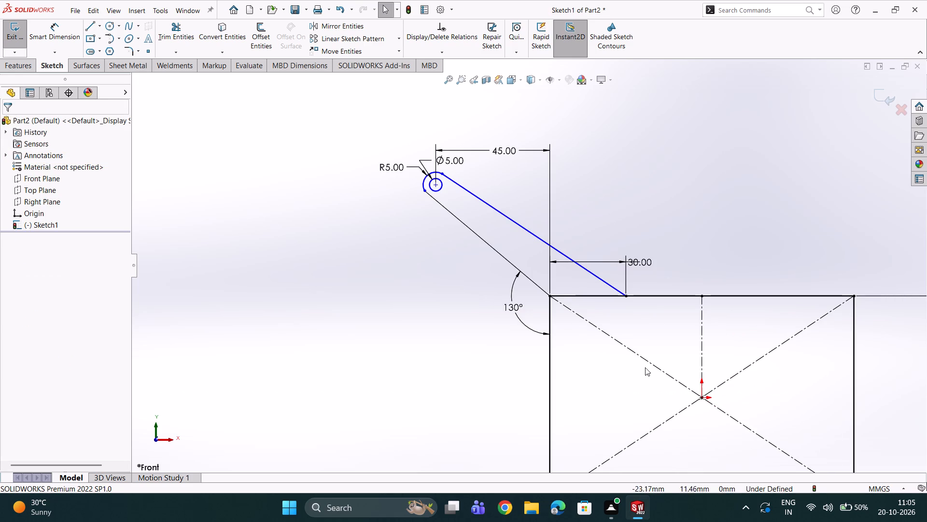
{"action": "left_click", "coordinate": [653, 363]}
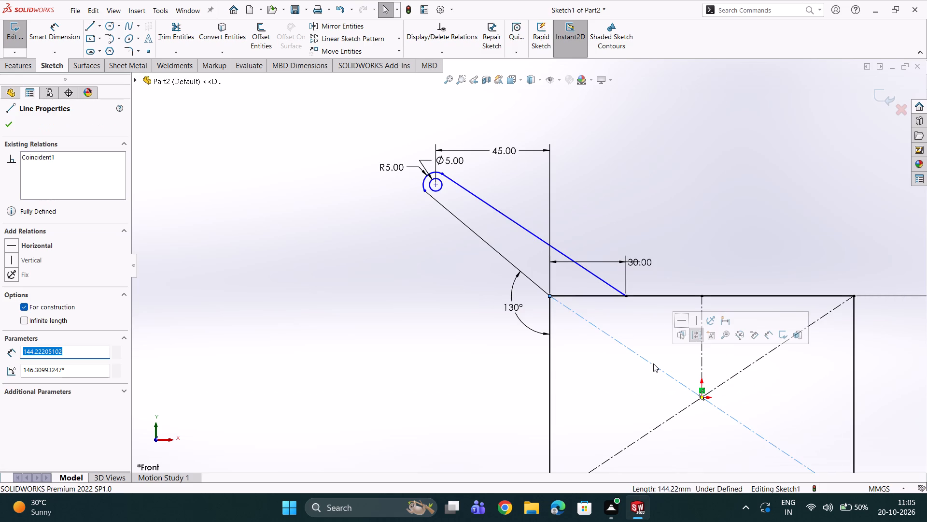
{"action": "key", "text": "Escape"}
{"action": "key", "text": "Escape"}
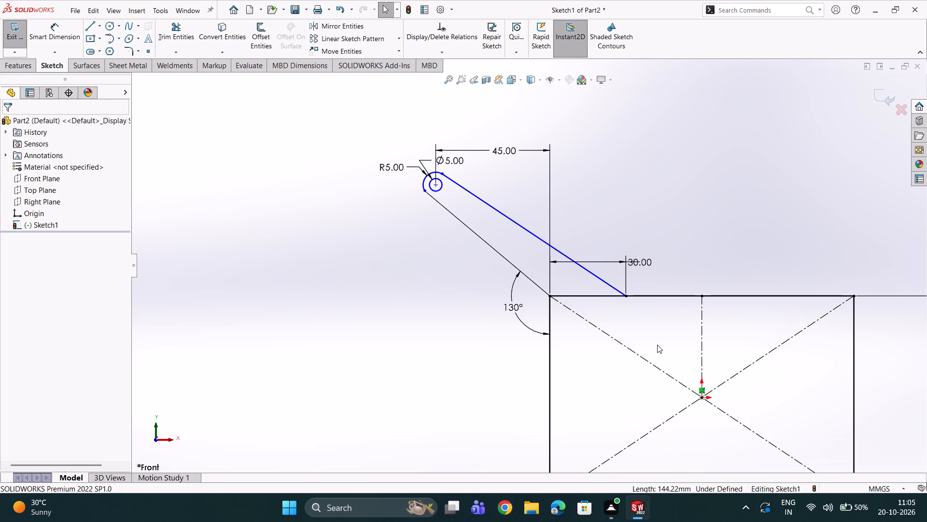
Mirror the arm's two sloped lines, R5 end arc and 5 mm hole circle about the vertical centerline, keeping the originals.
{"action": "left_click", "coordinate": [323, 28]}
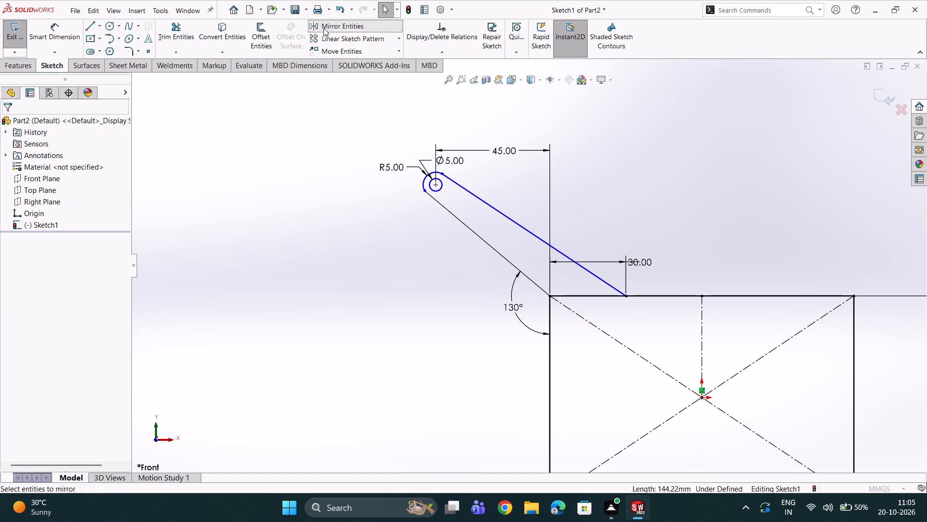
{"action": "scroll", "coordinate": [540, 252], "scroll_direction": "down", "scroll_amount": 2}
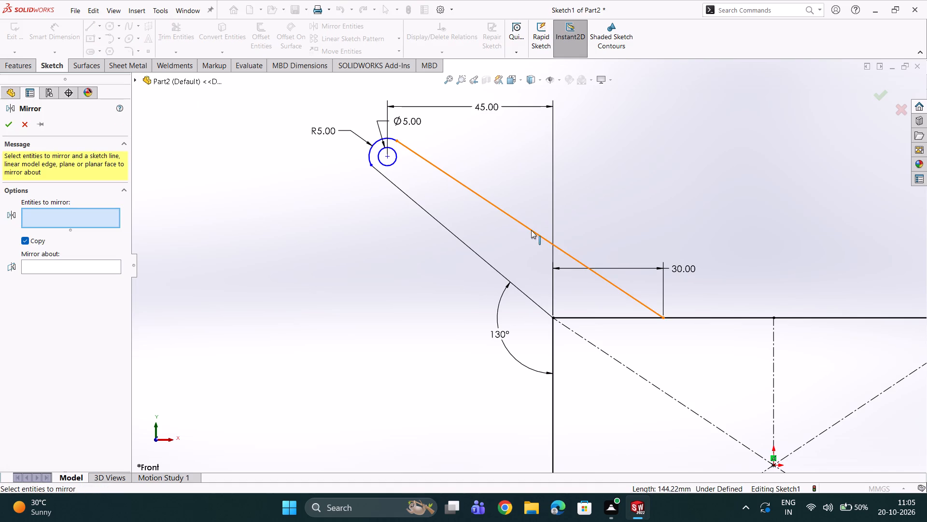
{"action": "left_click", "coordinate": [531, 230]}
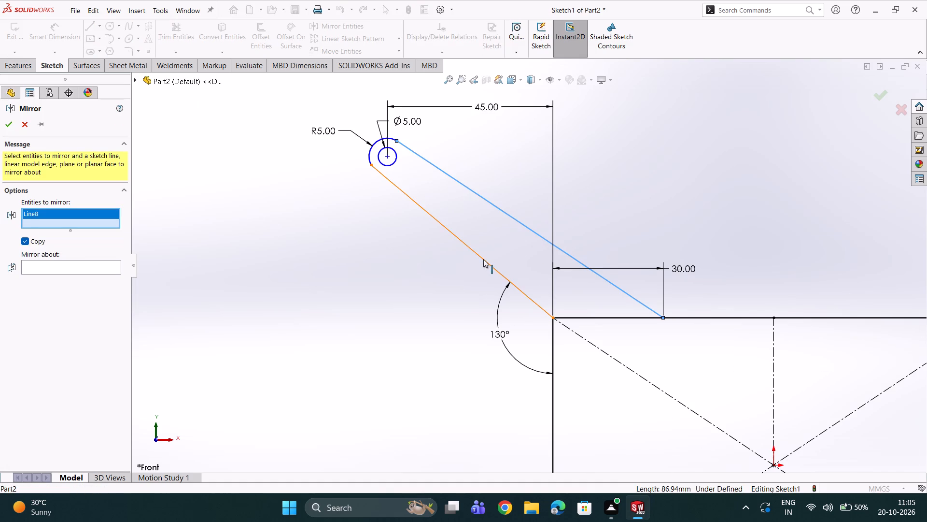
{"action": "left_click", "coordinate": [483, 259]}
{"action": "left_click", "coordinate": [367, 151]}
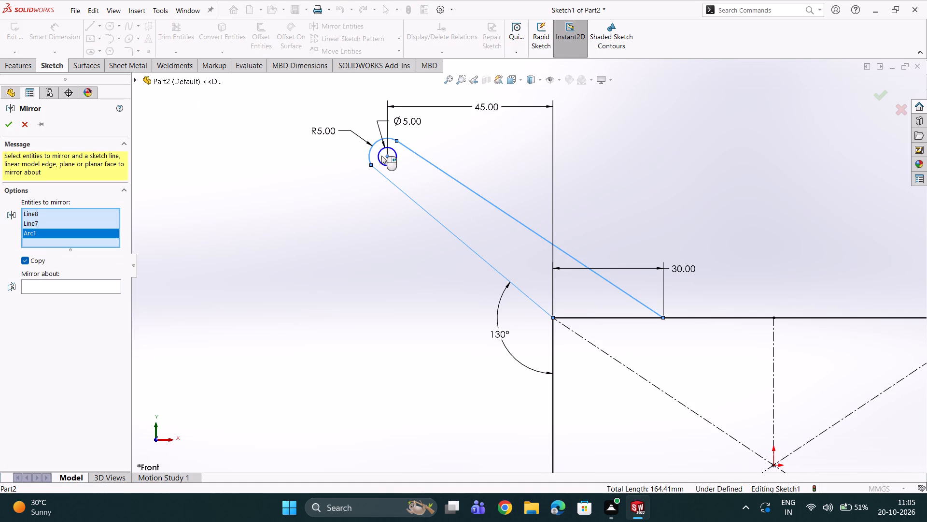
{"action": "left_click", "coordinate": [381, 161]}
{"action": "scroll", "coordinate": [556, 306], "scroll_direction": "up", "scroll_amount": 2}
{"action": "scroll", "coordinate": [708, 345], "scroll_direction": "down", "scroll_amount": 1}
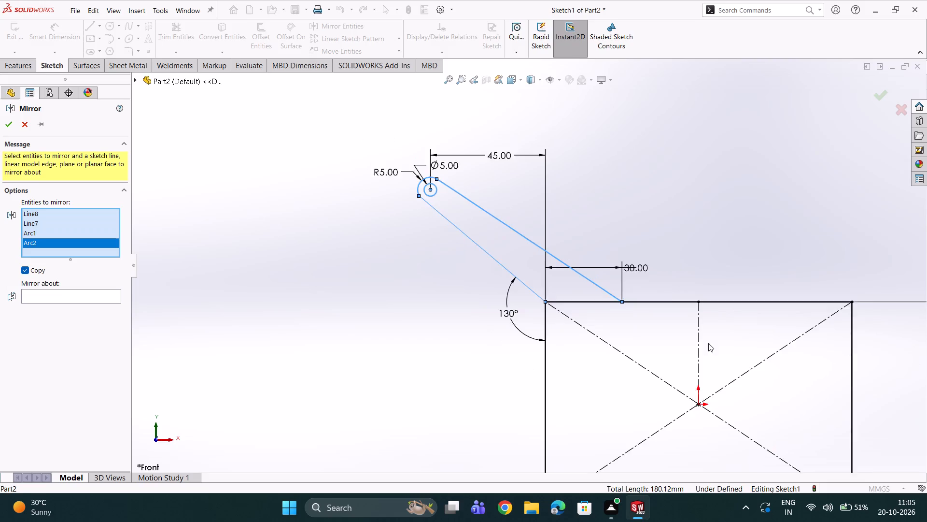
{"action": "left_click", "coordinate": [90, 297]}
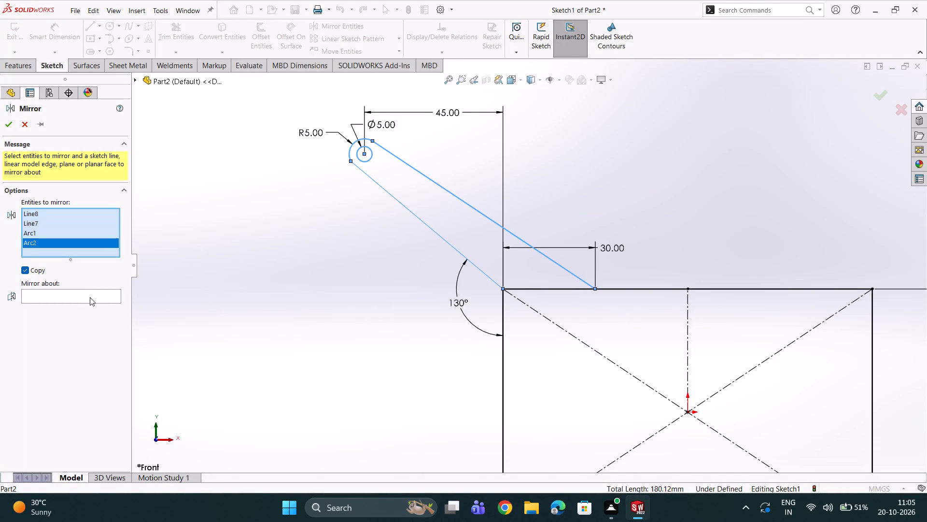
{"action": "left_click", "coordinate": [686, 378]}
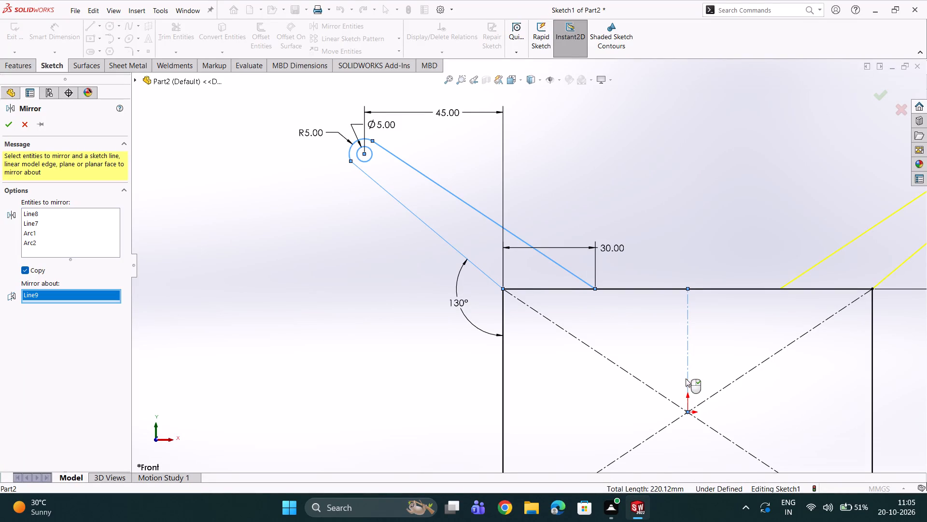
{"action": "left_click", "coordinate": [7, 124]}
Offset only the rectangle's bottom edge 10 mm inward, with chain selection off and the offset dimension added.
{"action": "scroll", "coordinate": [587, 299], "scroll_direction": "up", "scroll_amount": 5}
{"action": "middle_click_drag", "start_coordinate": [591, 294], "coordinate": [603, 312]}
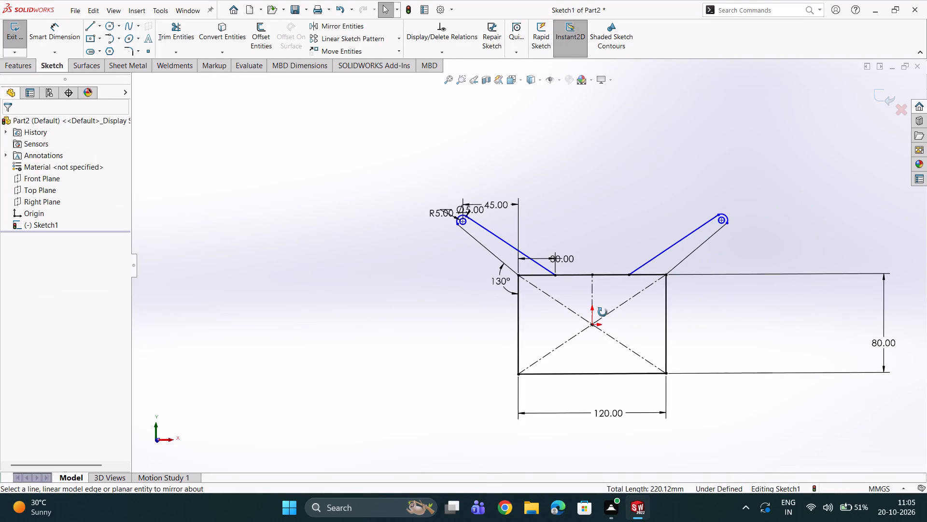
{"action": "middle_click_drag", "start_coordinate": [603, 312], "coordinate": [564, 274]}
{"action": "scroll", "coordinate": [556, 297], "scroll_direction": "down", "scroll_amount": 2}
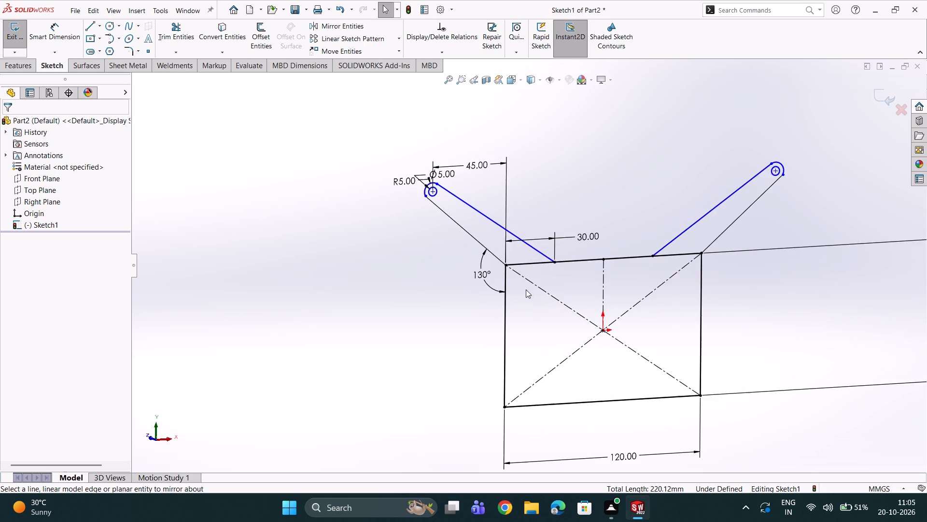
{"action": "scroll", "coordinate": [519, 283], "scroll_direction": "down", "scroll_amount": 1}
{"action": "scroll", "coordinate": [519, 282], "scroll_direction": "up", "scroll_amount": 1}
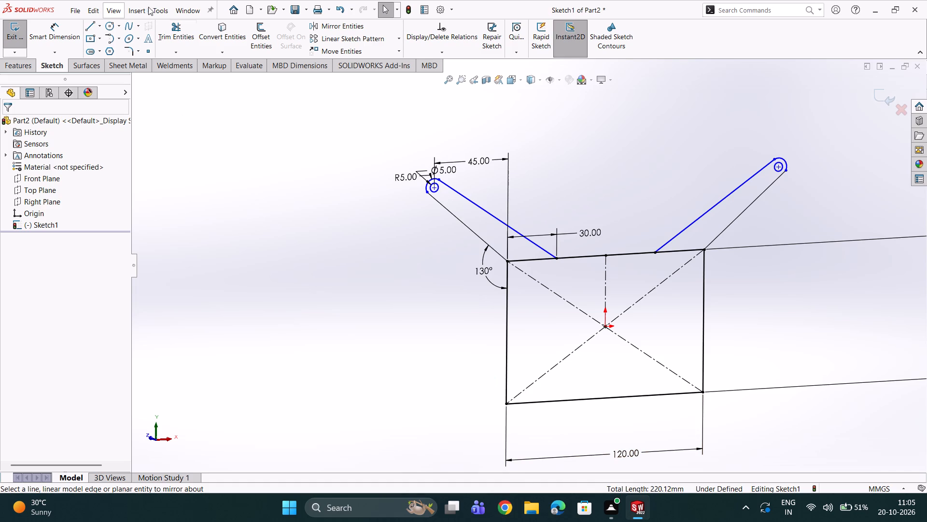
{"action": "left_click", "coordinate": [253, 29]}
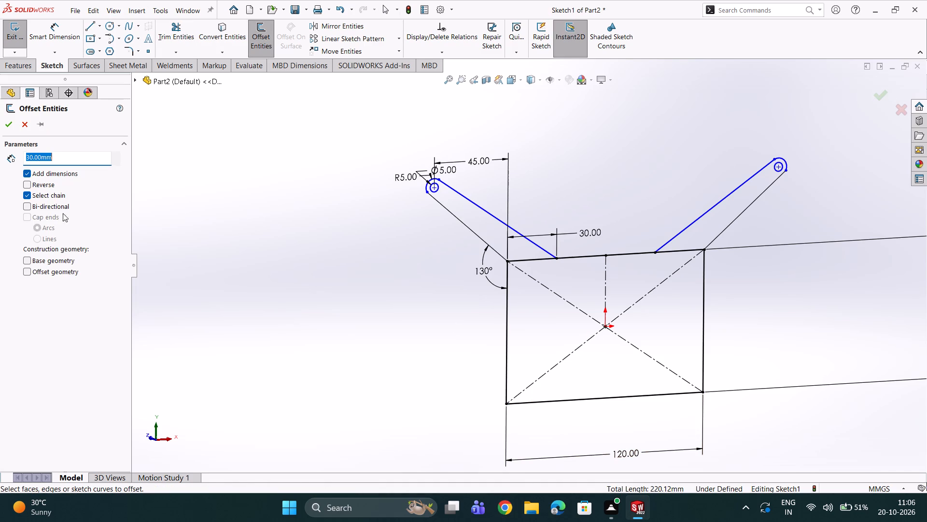
{"action": "type", "text": "10"}
{"action": "key", "text": "Return"}
{"action": "left_click", "coordinate": [590, 399]}
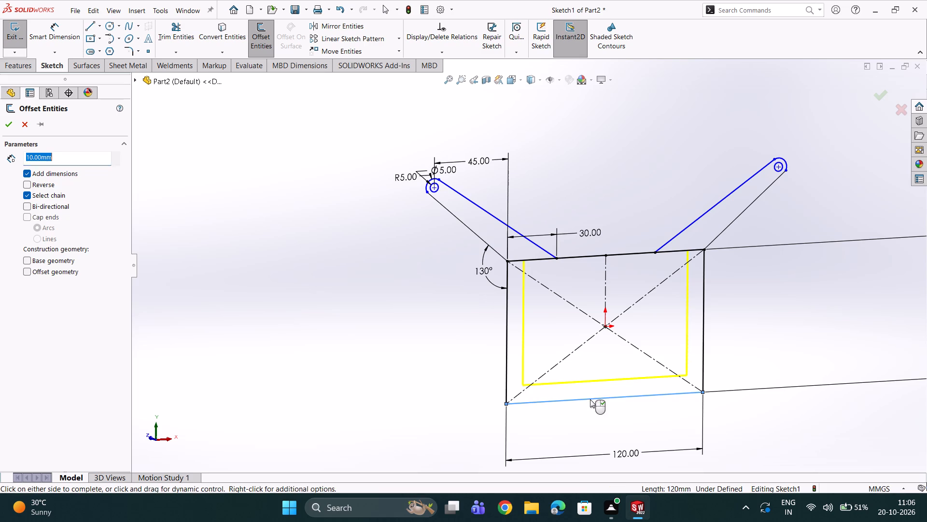
{"action": "left_click", "coordinate": [25, 193]}
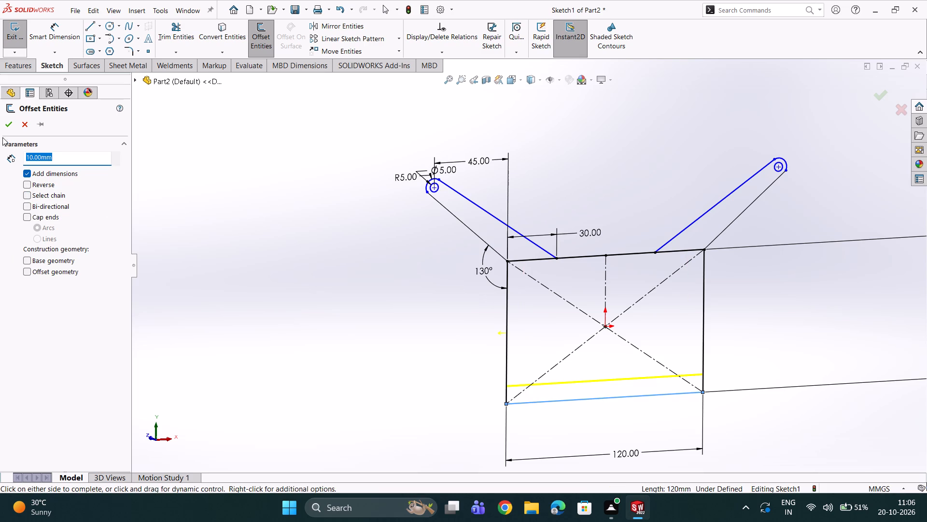
{"action": "left_click", "coordinate": [6, 127]}
Extrude the 10 mm strip along the rectangle's bottom edge as a blind boss 100 mm deep from the sketch plane.
{"action": "scroll", "coordinate": [451, 370], "scroll_direction": "up", "scroll_amount": 2}
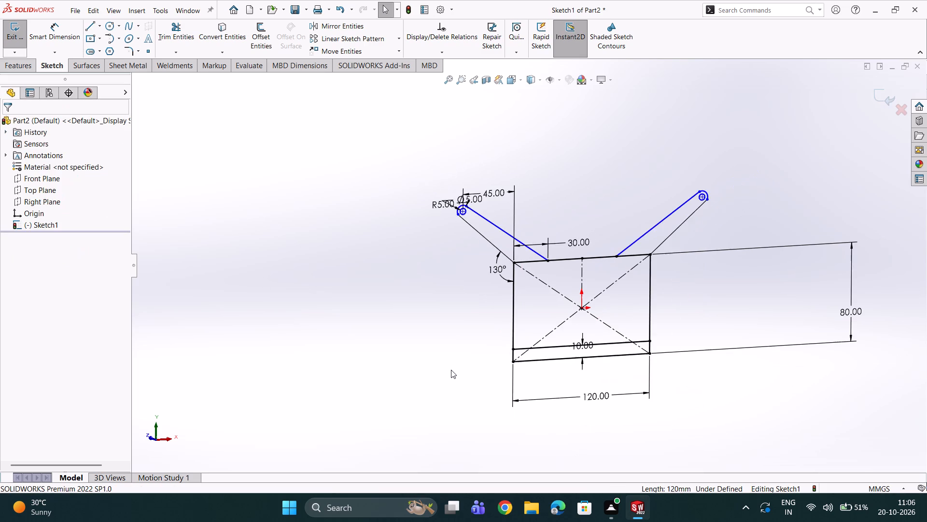
{"action": "scroll", "coordinate": [488, 356], "scroll_direction": "down", "scroll_amount": 1}
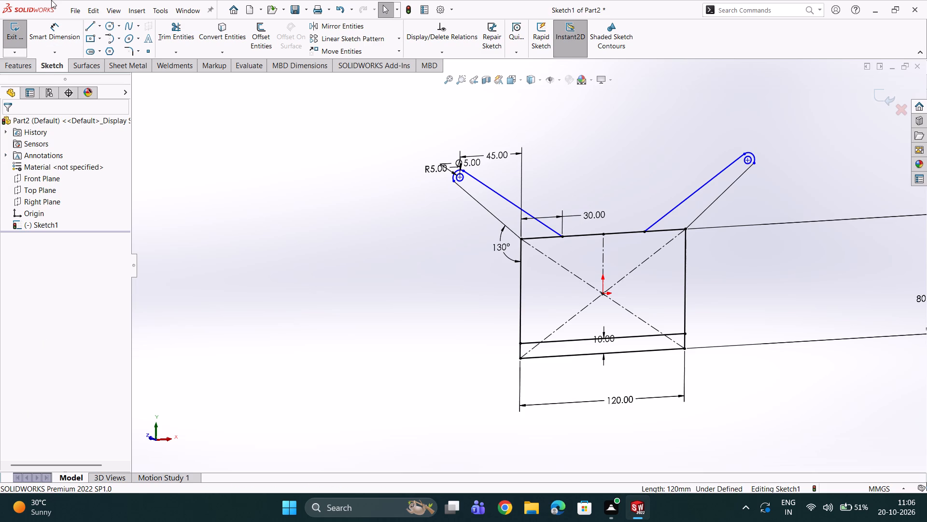
{"action": "left_click", "coordinate": [28, 68]}
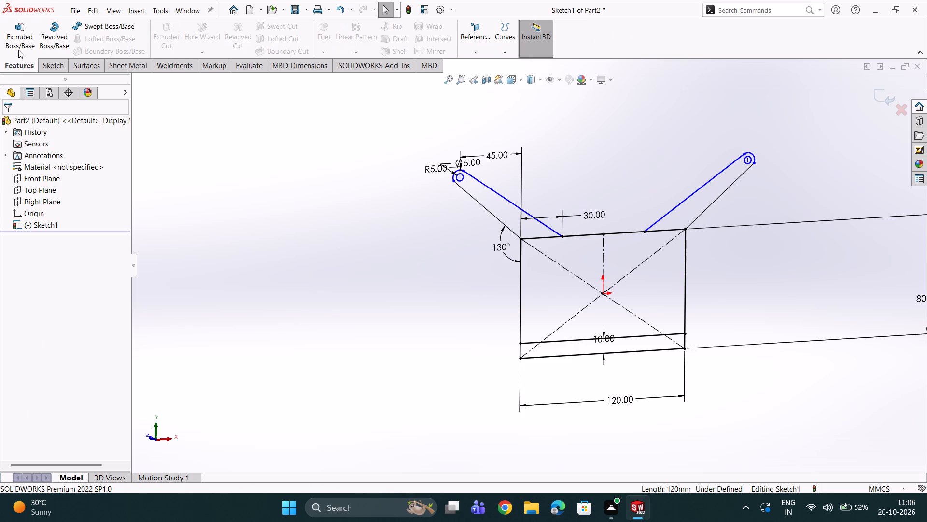
{"action": "left_click", "coordinate": [18, 50]}
{"action": "scroll", "coordinate": [605, 352], "scroll_direction": "down", "scroll_amount": 2}
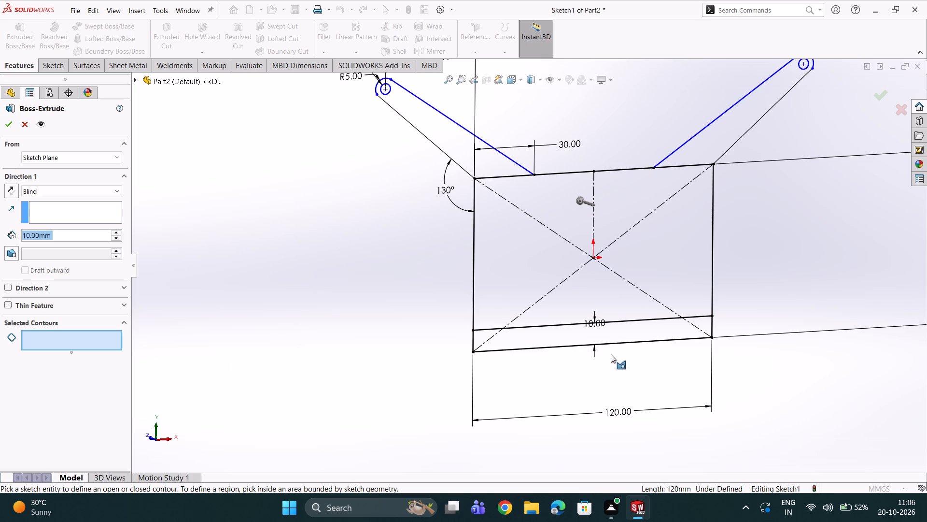
{"action": "left_click", "coordinate": [602, 339]}
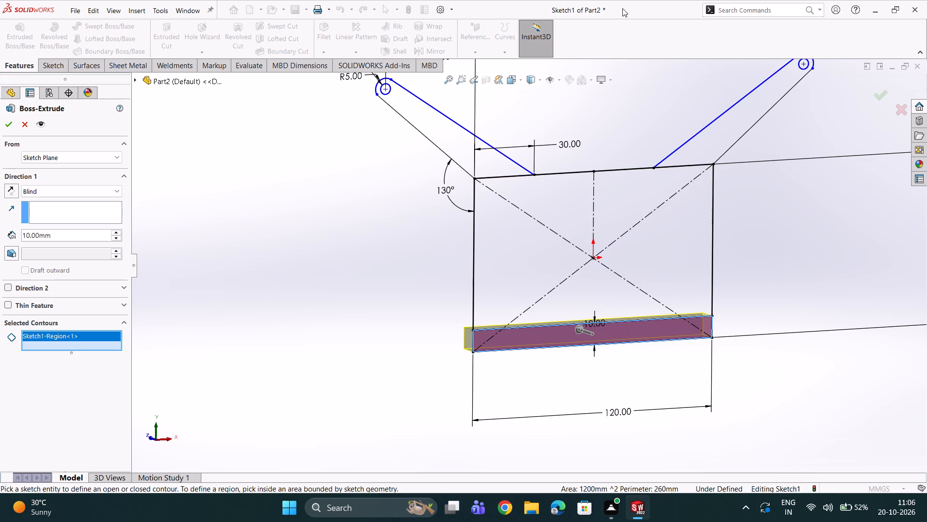
{"action": "key", "text": "1"}
{"action": "triple_click", "coordinate": [71, 234]}
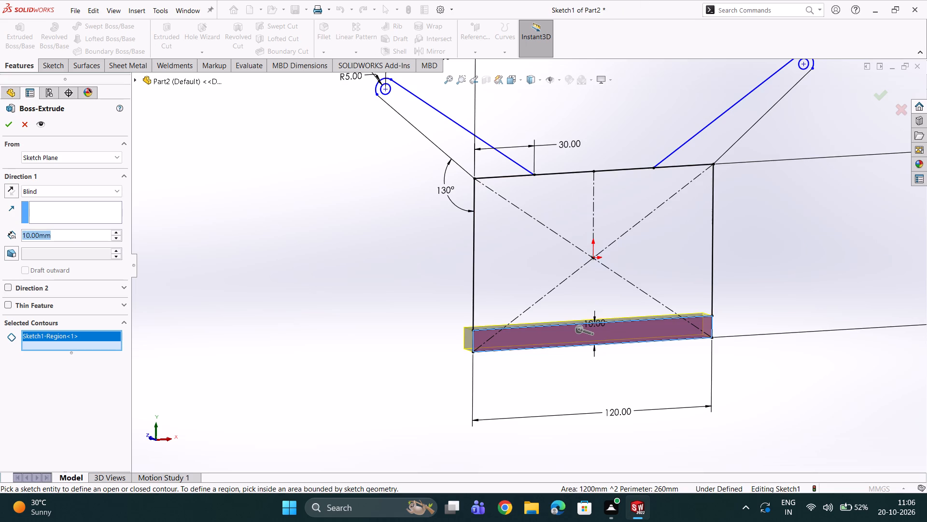
{"action": "left_click", "coordinate": [71, 234]}
{"action": "type", "text": "100"}
{"action": "key", "text": "Return"}
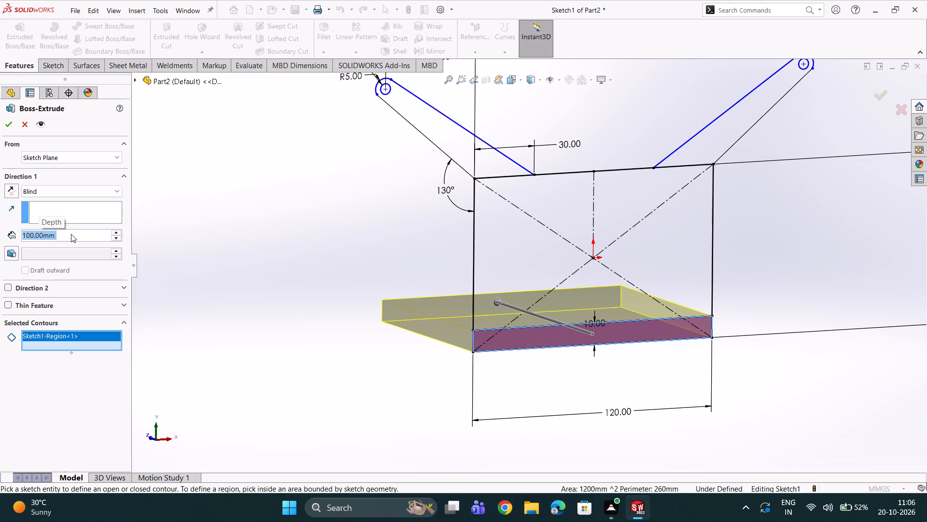
{"action": "left_click", "coordinate": [8, 127]}
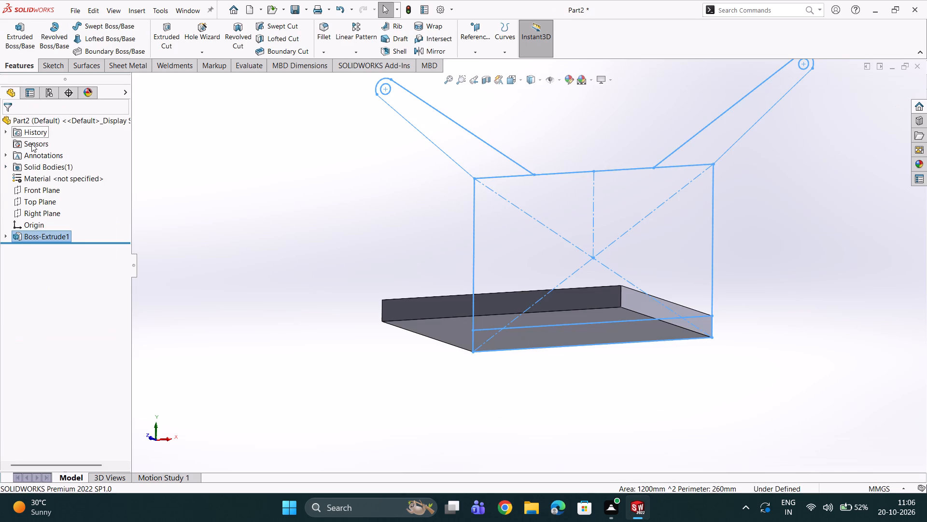
Examine the extruded base plate from above, below and the sides.
{"action": "middle_click_drag", "start_coordinate": [322, 294], "coordinate": [362, 350]}
{"action": "scroll", "coordinate": [327, 298], "scroll_direction": "down", "scroll_amount": 1}
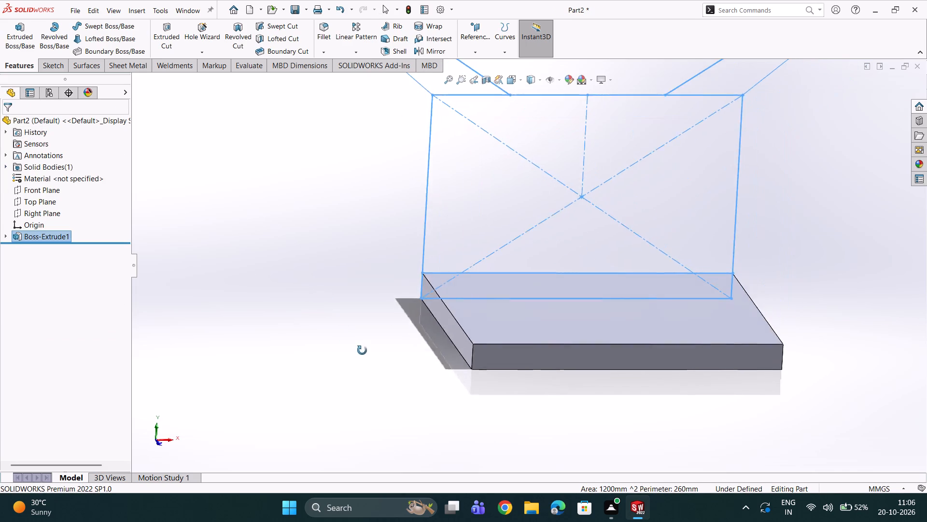
{"action": "middle_click_drag", "start_coordinate": [362, 350], "coordinate": [390, 289]}
{"action": "left_click", "coordinate": [384, 289]}
{"action": "scroll", "coordinate": [389, 287], "scroll_direction": "down", "scroll_amount": 2}
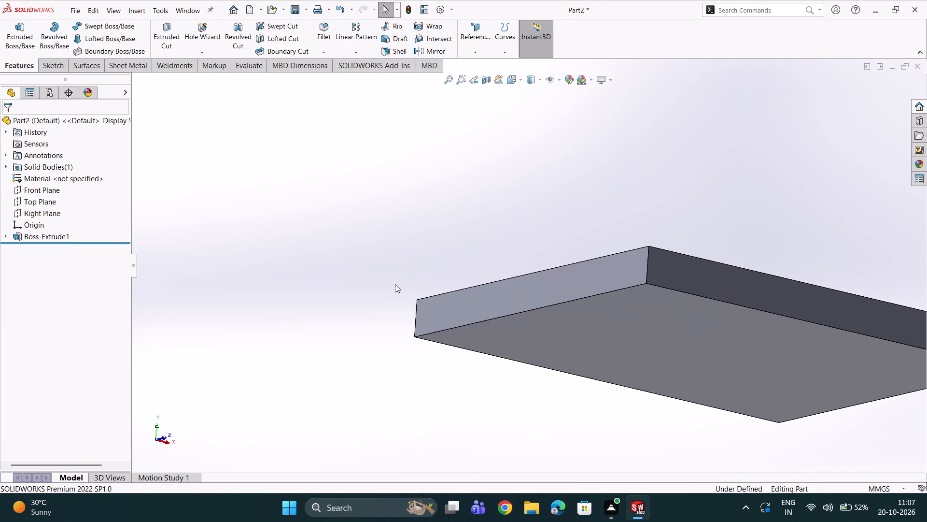
{"action": "scroll", "coordinate": [241, 257], "scroll_direction": "up", "scroll_amount": 4}
{"action": "middle_click_drag", "start_coordinate": [469, 255], "coordinate": [370, 272]}
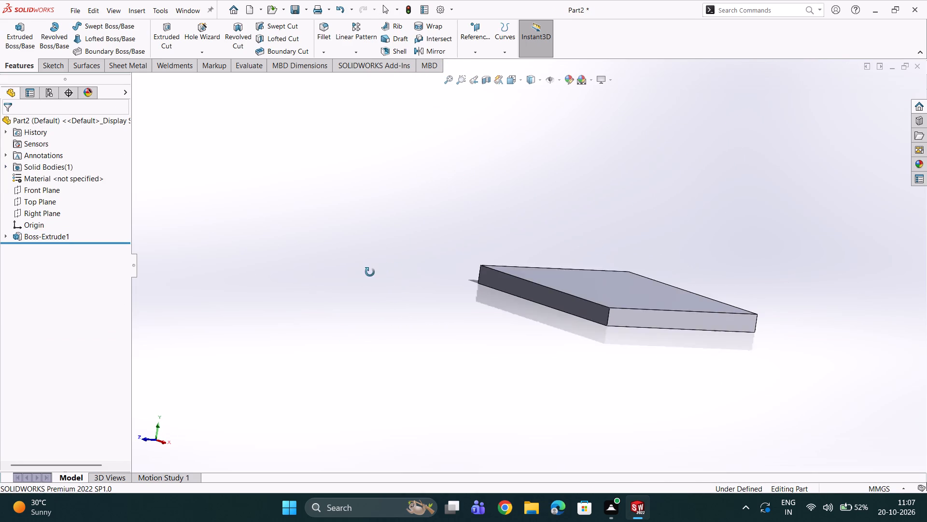
{"action": "middle_click_drag", "start_coordinate": [370, 272], "coordinate": [473, 314]}
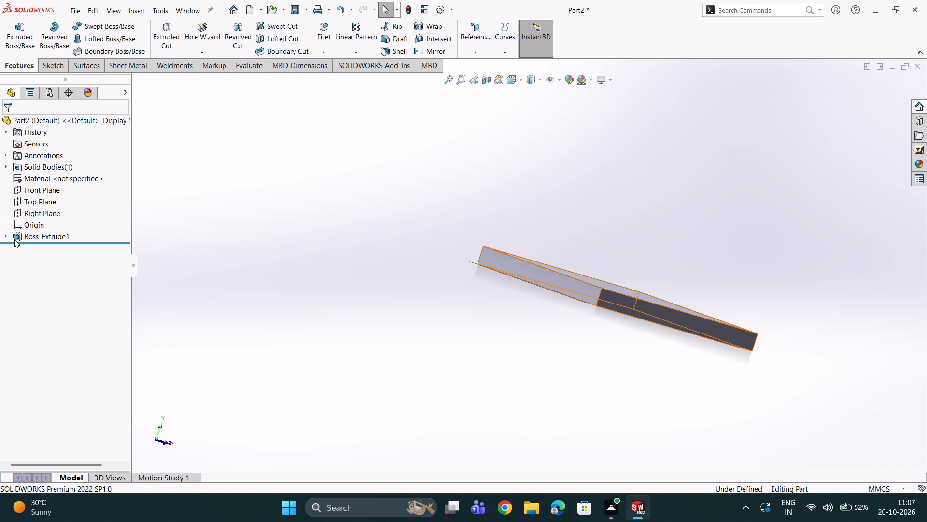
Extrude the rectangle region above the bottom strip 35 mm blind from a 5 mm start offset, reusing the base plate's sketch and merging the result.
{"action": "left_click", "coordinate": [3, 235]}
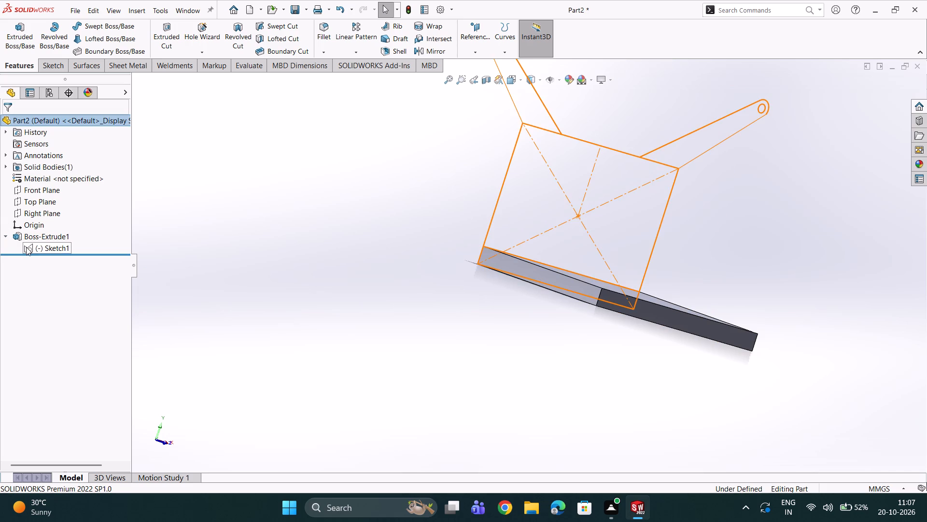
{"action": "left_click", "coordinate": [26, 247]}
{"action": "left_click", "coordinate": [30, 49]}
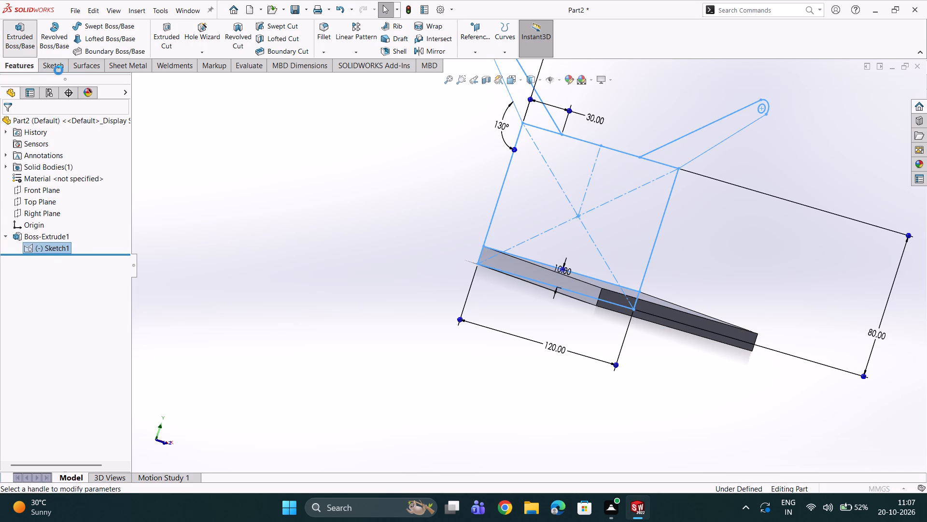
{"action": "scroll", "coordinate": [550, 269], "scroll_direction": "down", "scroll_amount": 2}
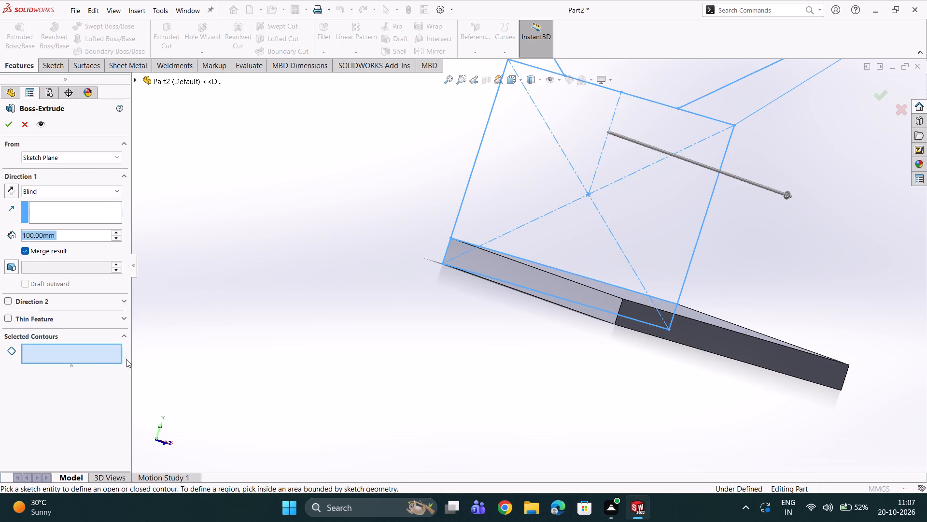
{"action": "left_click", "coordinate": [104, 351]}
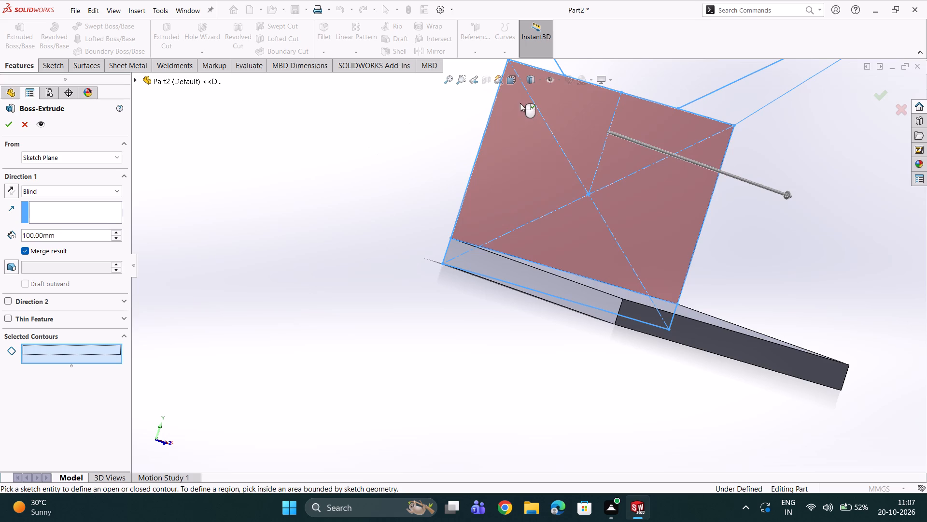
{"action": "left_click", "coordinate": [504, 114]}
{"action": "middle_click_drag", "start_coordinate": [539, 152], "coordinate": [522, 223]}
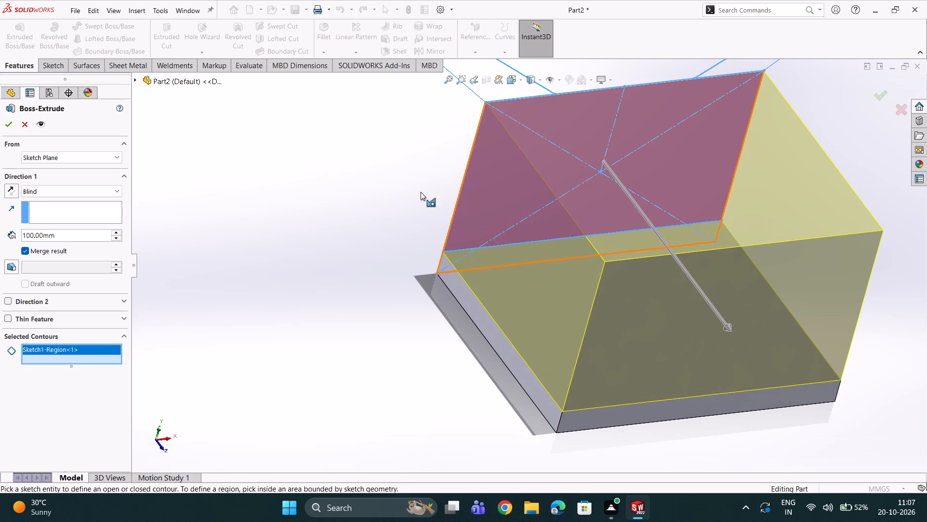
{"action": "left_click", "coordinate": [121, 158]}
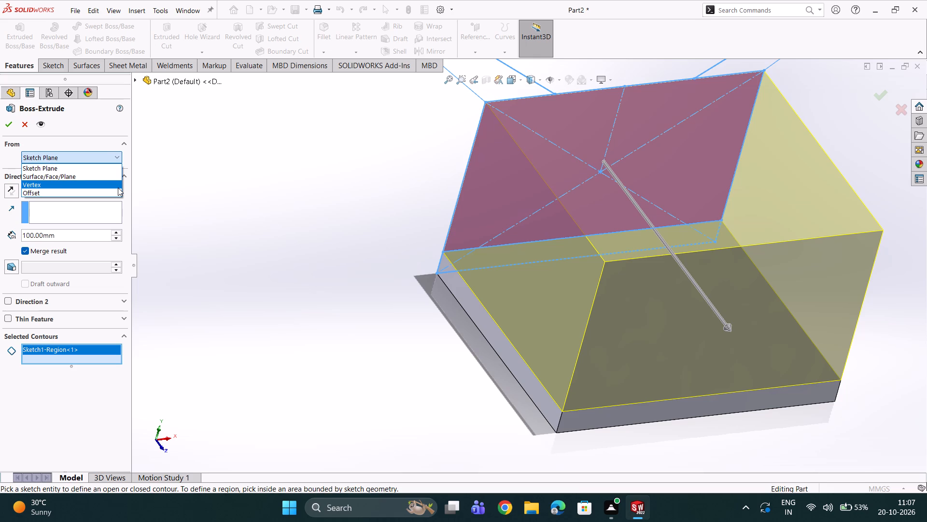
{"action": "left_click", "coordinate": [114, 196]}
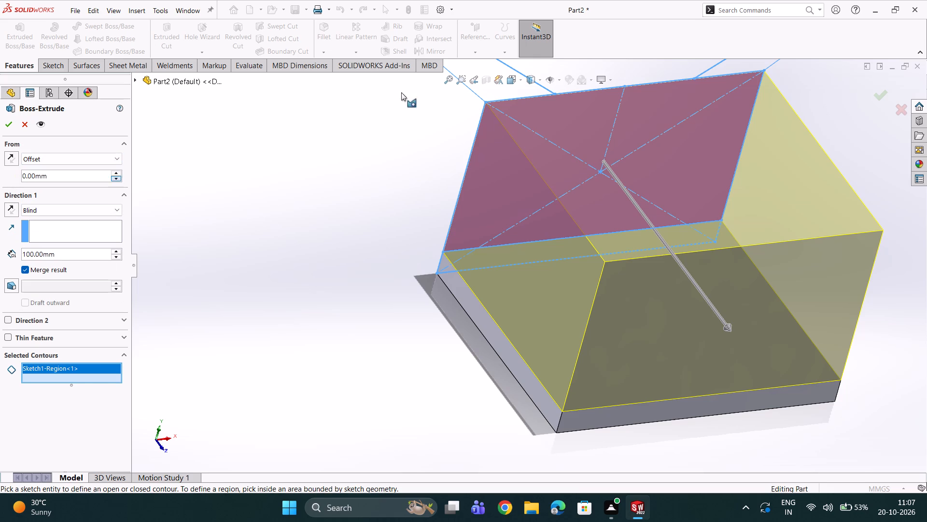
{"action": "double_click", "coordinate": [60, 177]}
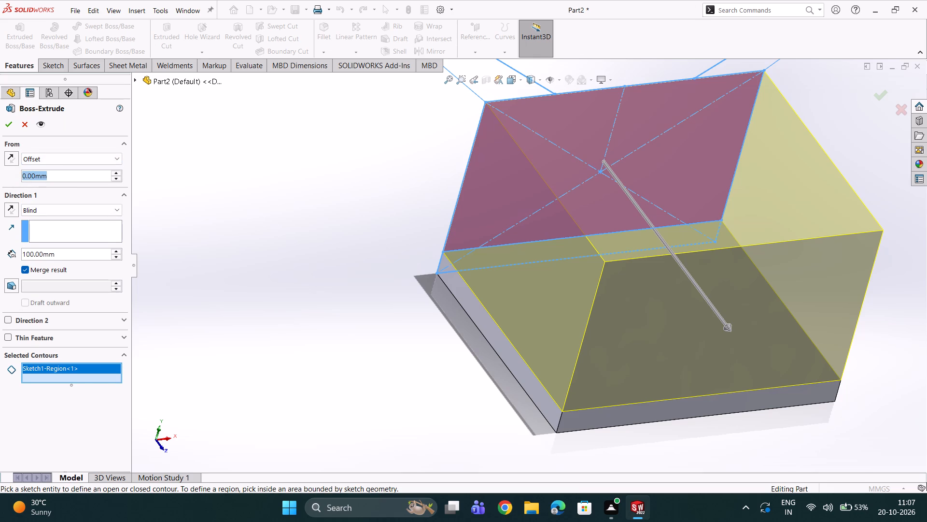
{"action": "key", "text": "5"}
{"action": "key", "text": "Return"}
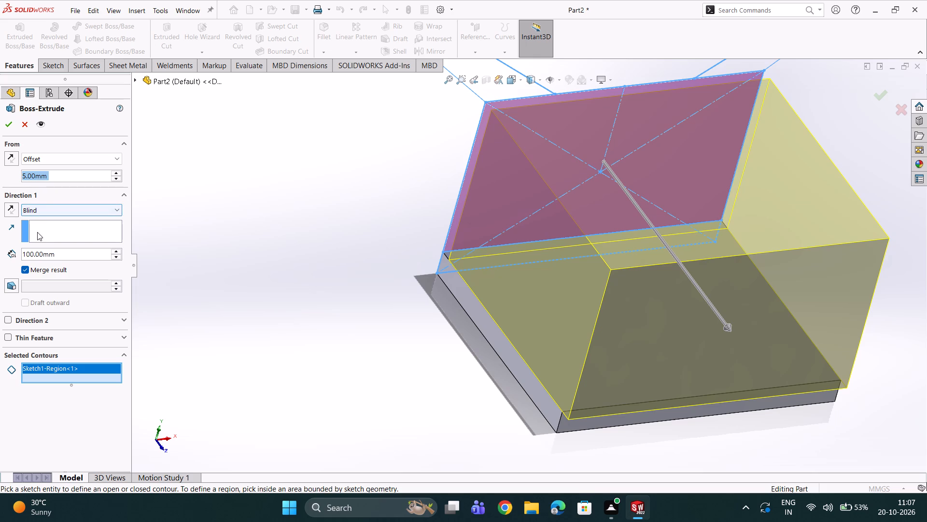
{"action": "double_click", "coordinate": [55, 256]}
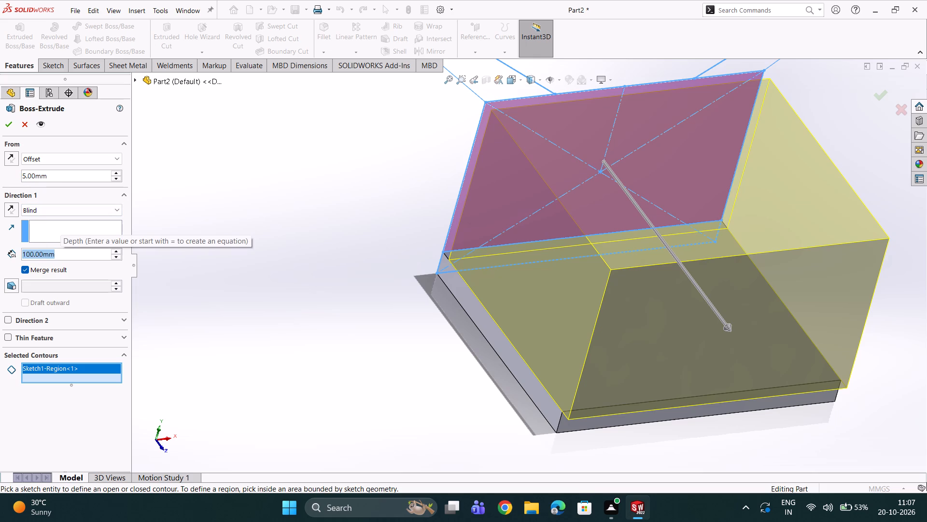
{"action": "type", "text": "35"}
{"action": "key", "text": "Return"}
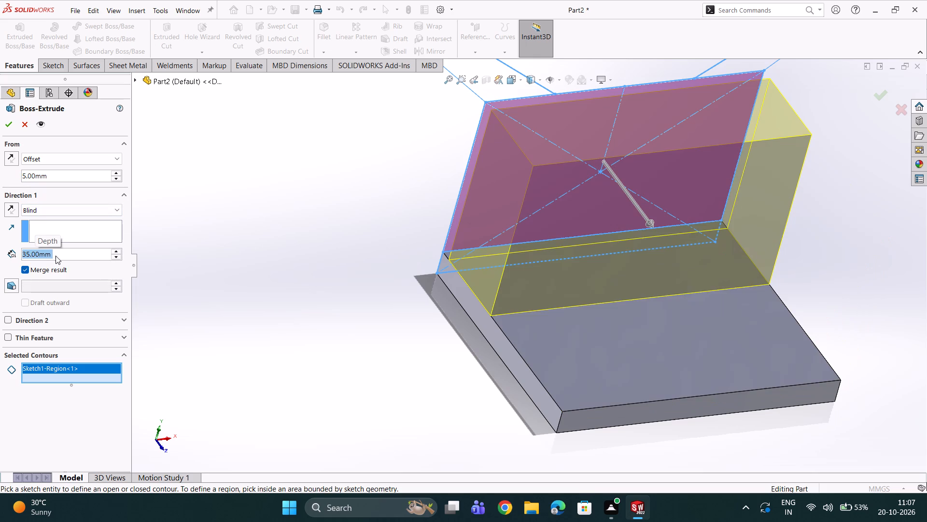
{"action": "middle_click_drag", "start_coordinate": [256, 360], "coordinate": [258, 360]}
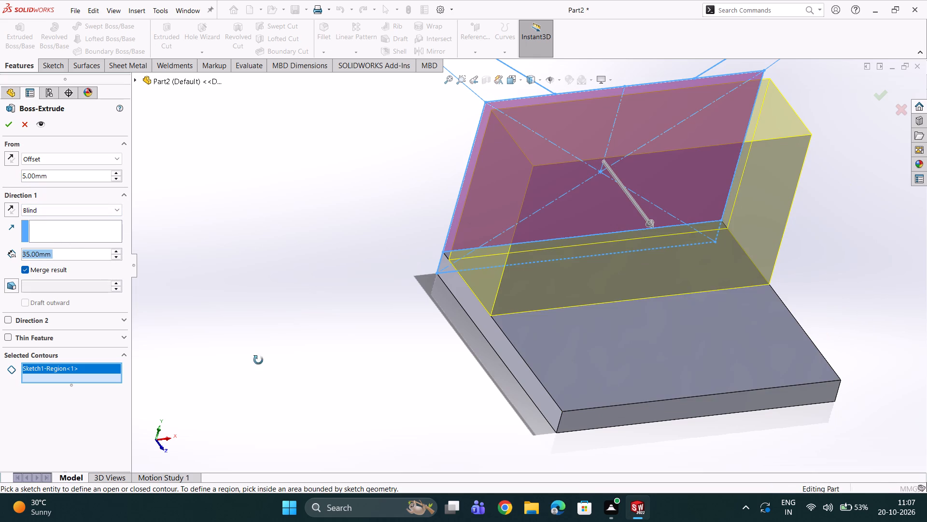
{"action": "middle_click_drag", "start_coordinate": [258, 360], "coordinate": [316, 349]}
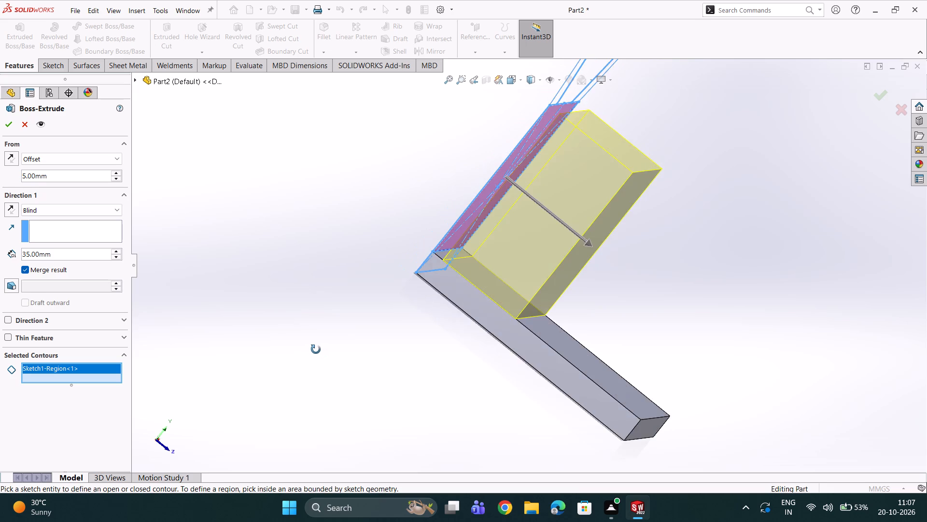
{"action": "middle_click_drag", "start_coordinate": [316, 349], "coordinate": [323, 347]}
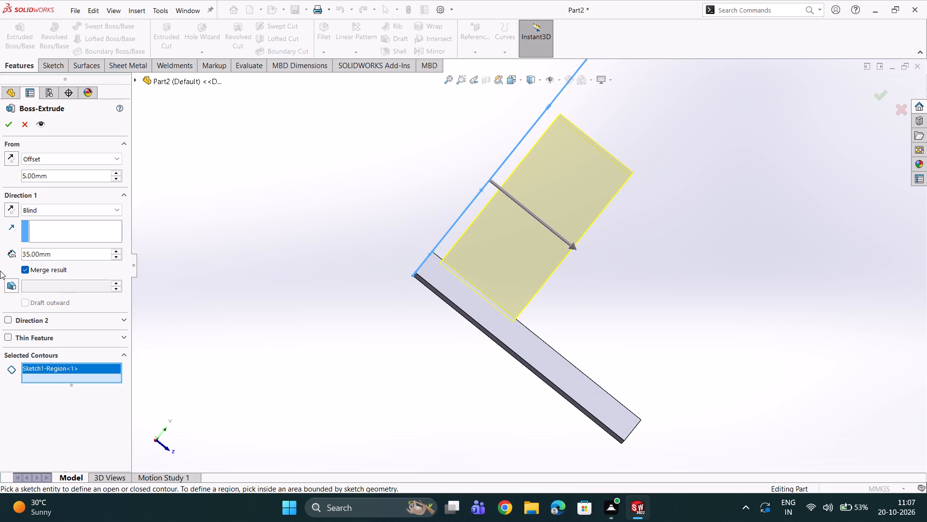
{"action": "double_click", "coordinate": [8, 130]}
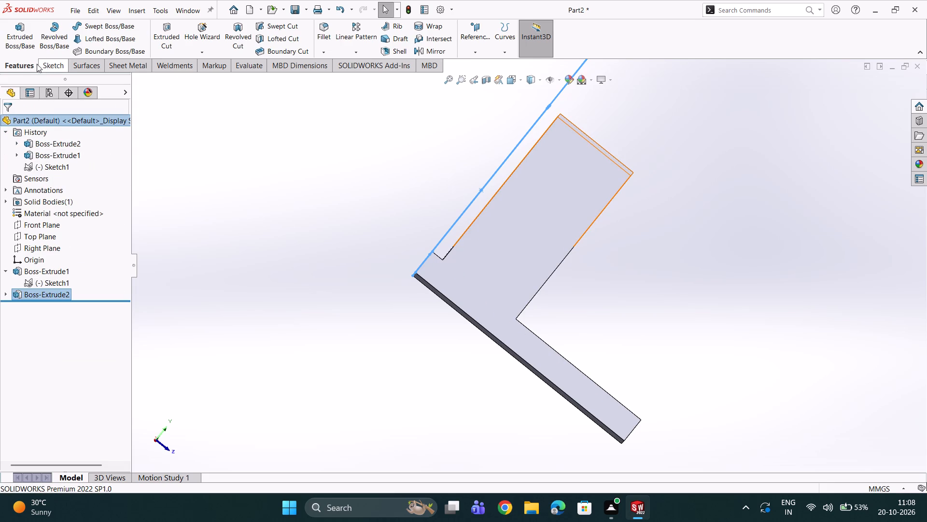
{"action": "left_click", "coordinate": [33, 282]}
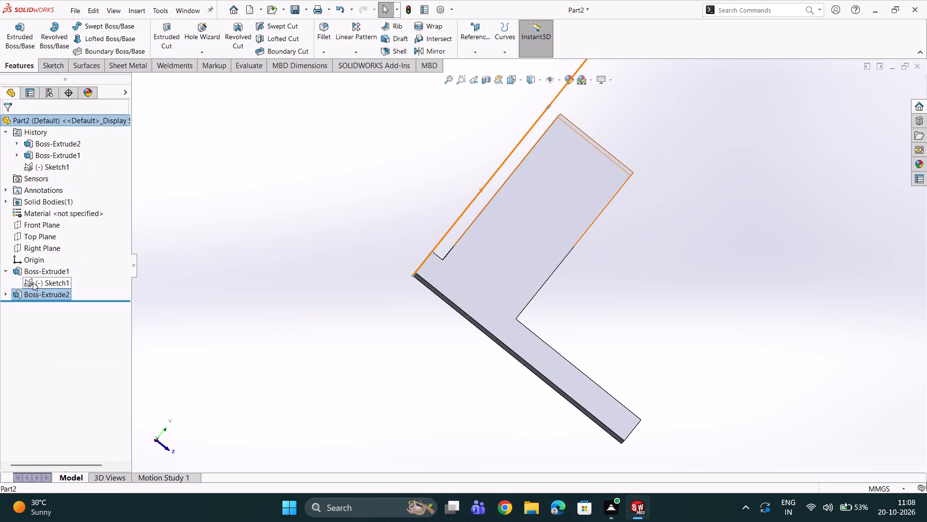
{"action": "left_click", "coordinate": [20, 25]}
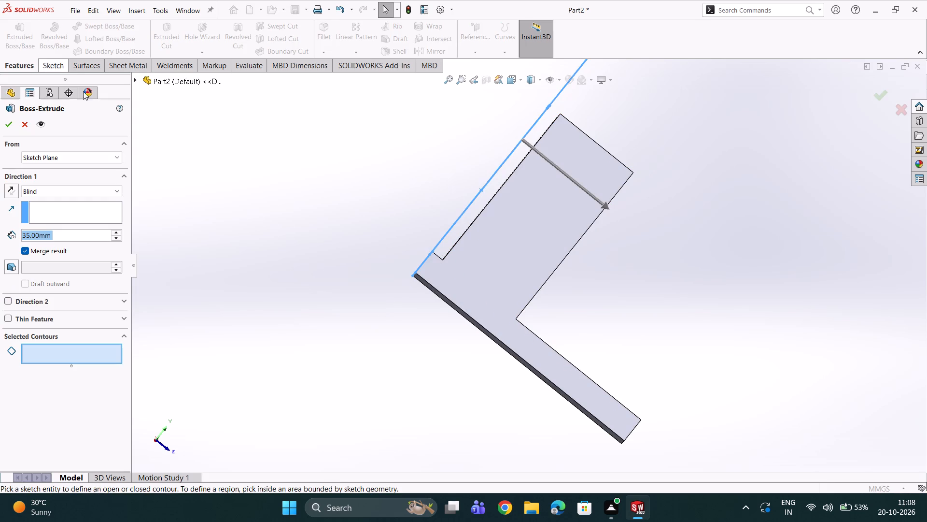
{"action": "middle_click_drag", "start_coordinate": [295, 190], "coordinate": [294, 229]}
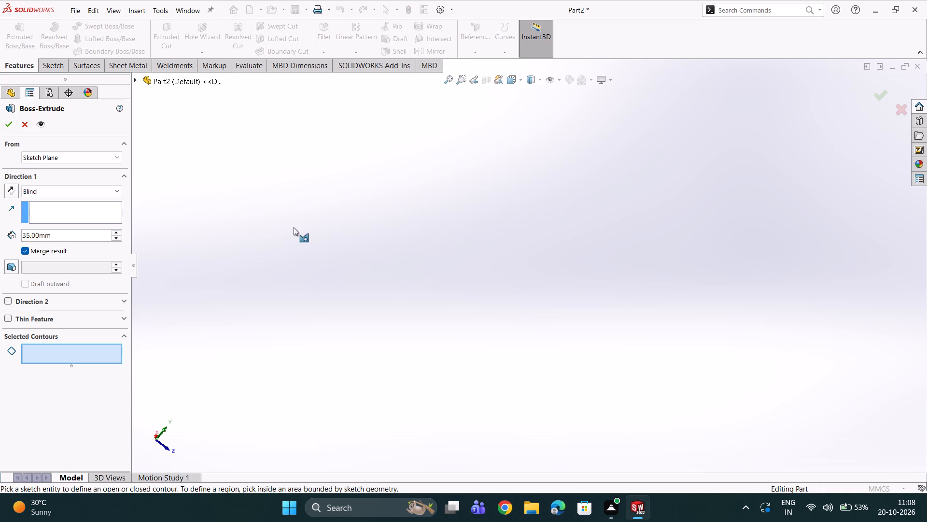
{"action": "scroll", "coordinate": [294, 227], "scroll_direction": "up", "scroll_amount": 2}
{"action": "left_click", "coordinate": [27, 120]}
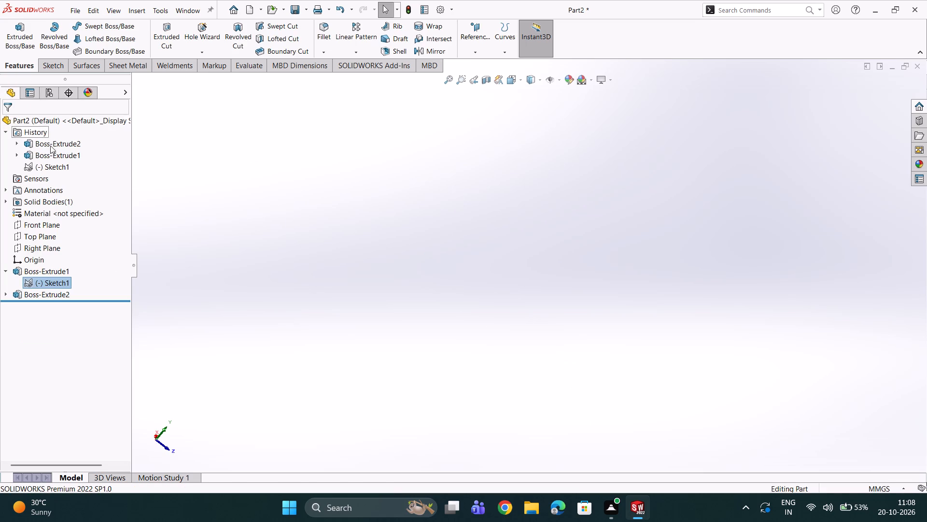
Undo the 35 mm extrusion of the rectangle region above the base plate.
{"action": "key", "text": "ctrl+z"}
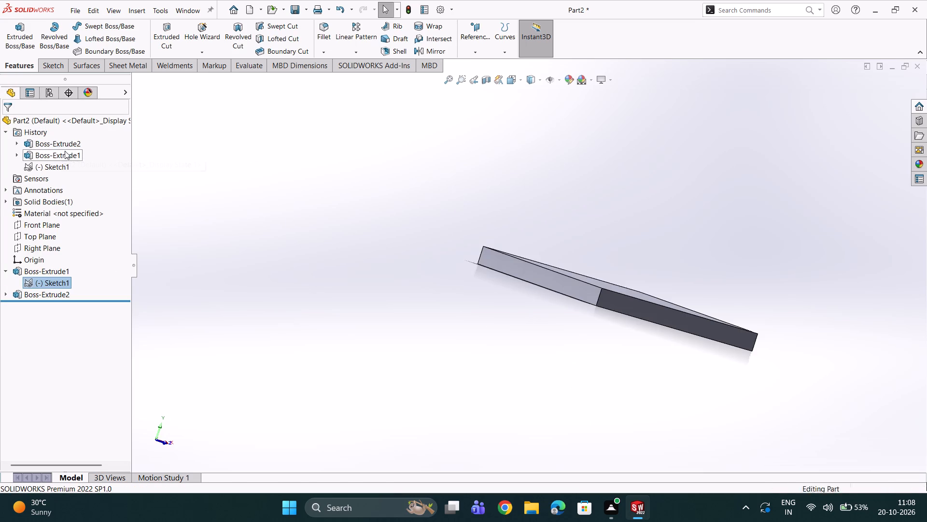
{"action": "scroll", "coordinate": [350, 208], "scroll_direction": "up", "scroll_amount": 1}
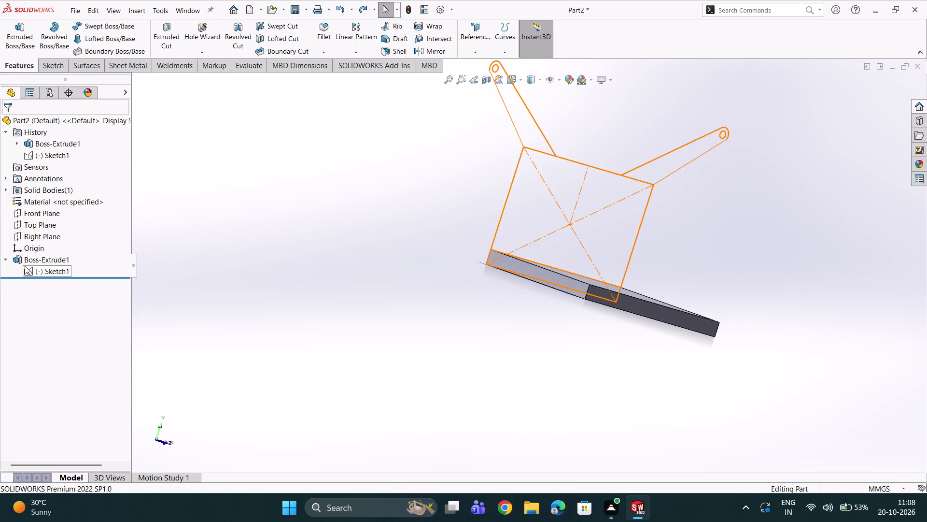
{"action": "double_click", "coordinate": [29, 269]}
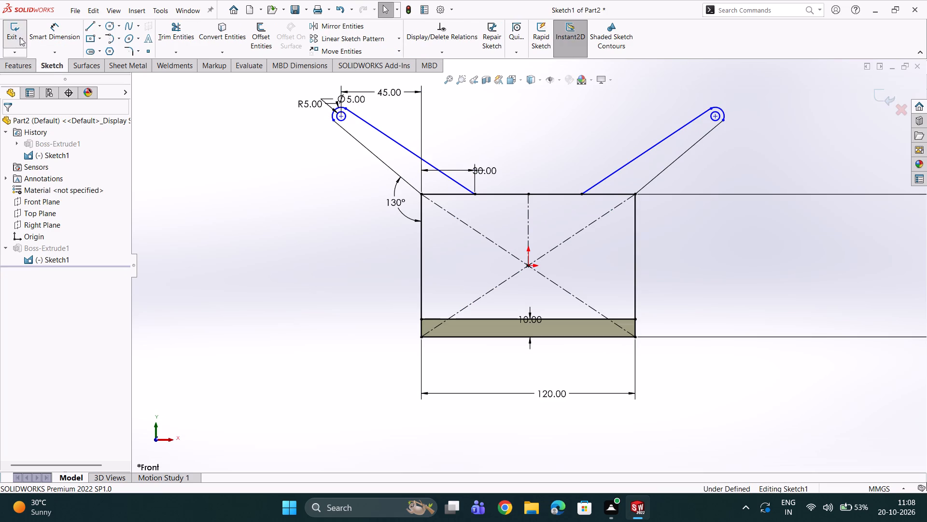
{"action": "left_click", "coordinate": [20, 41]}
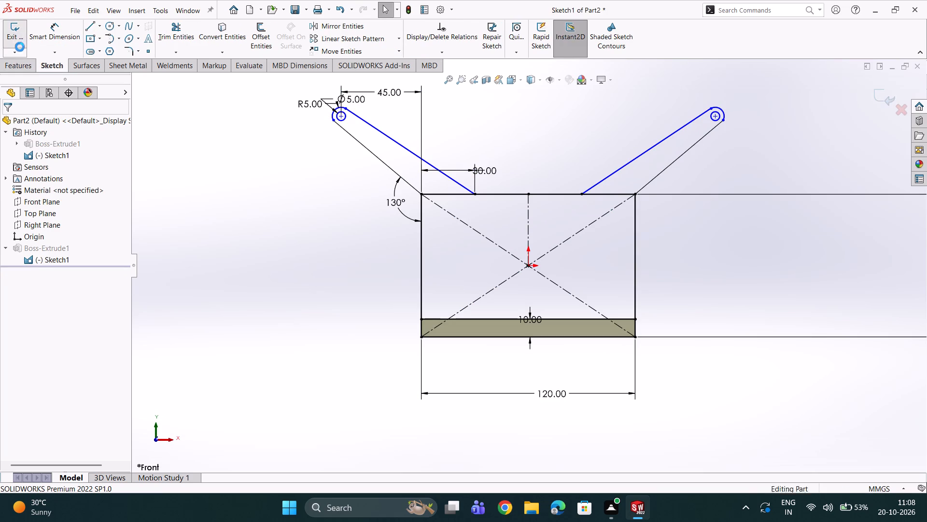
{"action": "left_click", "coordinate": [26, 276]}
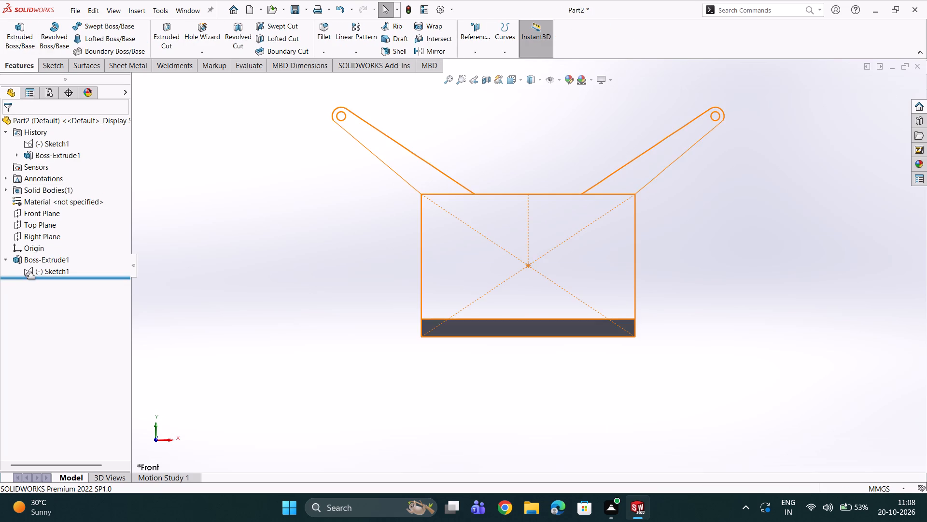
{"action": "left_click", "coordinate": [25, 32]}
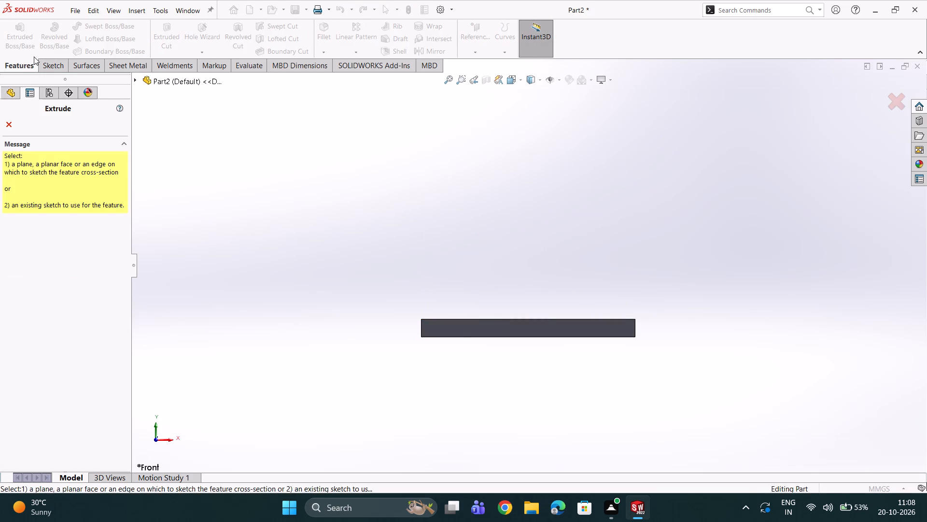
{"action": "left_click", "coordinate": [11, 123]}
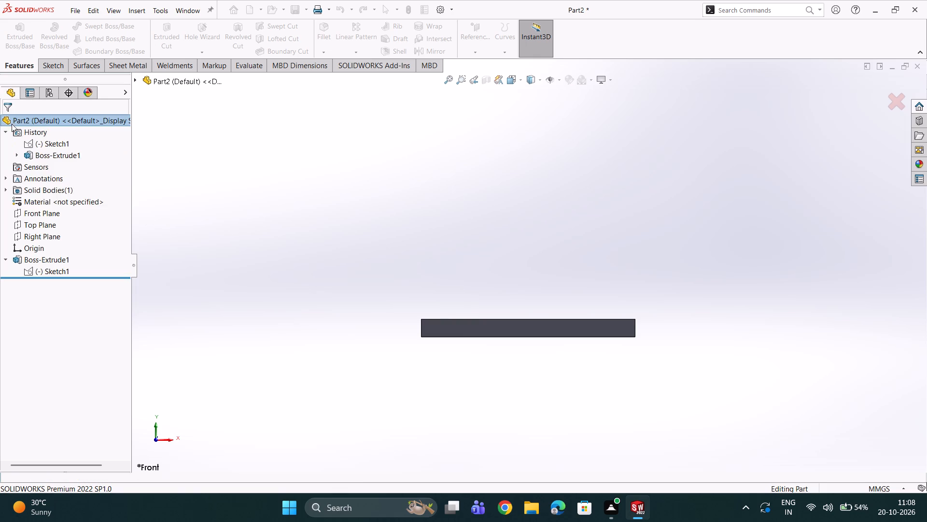
Extrude the rectangle region above the base plate 35 mm blind from a 5 mm start offset, reusing Sketch1 and merging the result.
{"action": "left_click", "coordinate": [45, 270]}
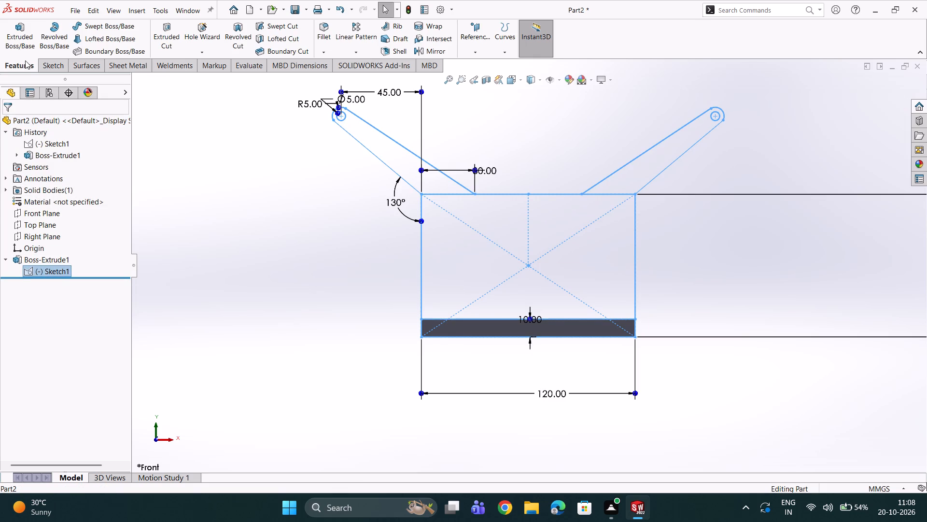
{"action": "left_click", "coordinate": [18, 23]}
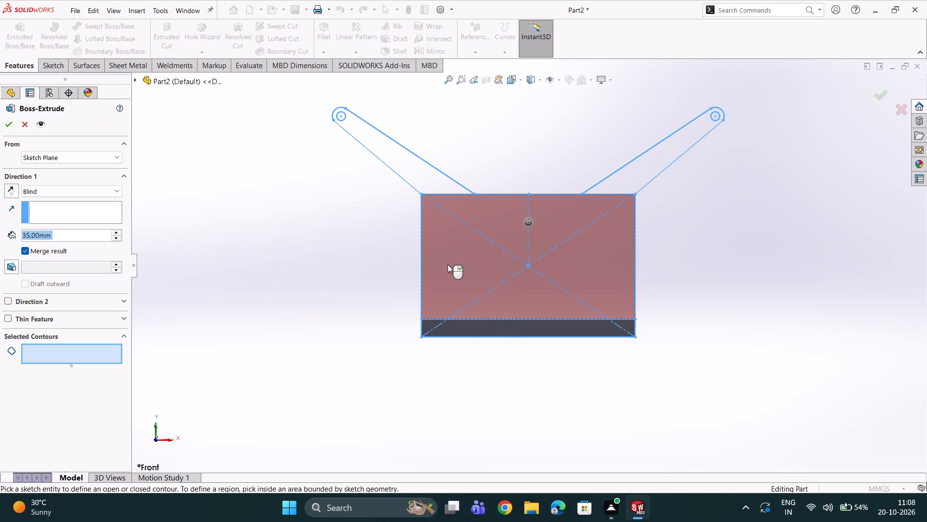
{"action": "left_click", "coordinate": [453, 265]}
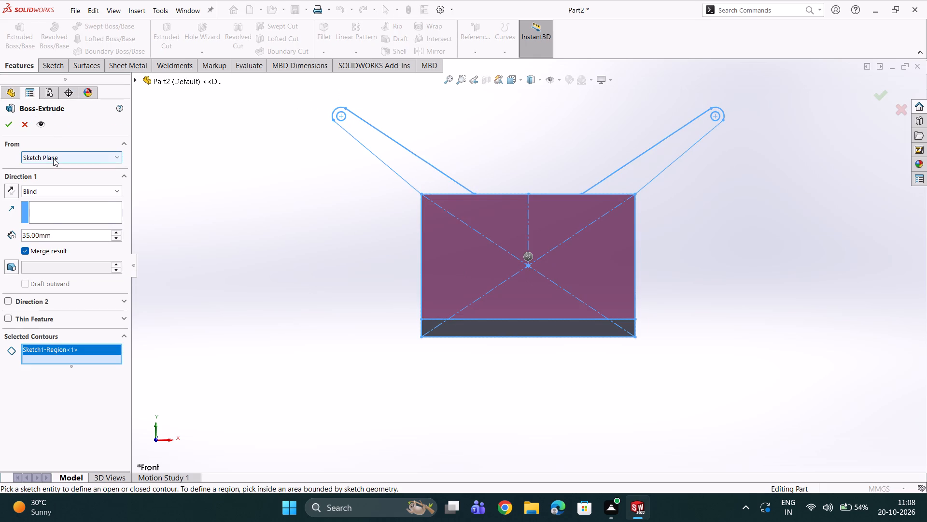
{"action": "left_click", "coordinate": [53, 158]}
{"action": "left_click", "coordinate": [43, 191]}
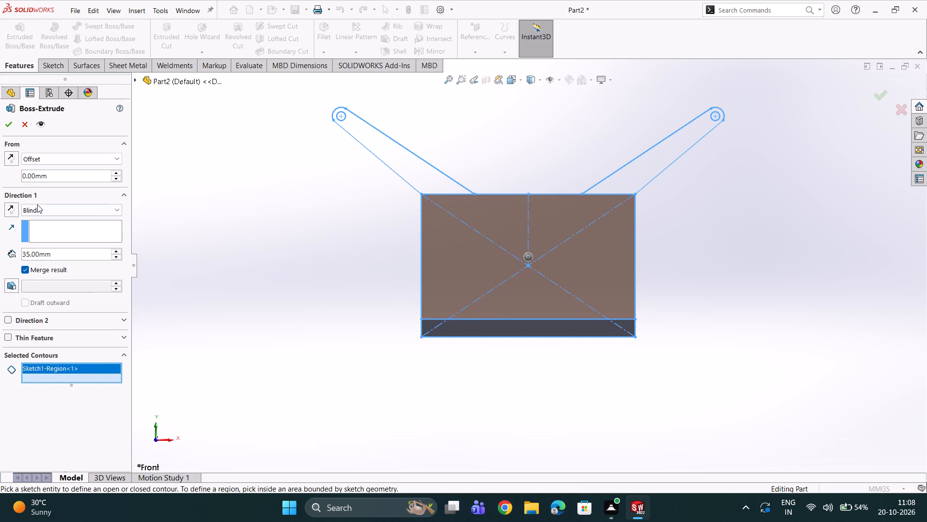
{"action": "double_click", "coordinate": [56, 179]}
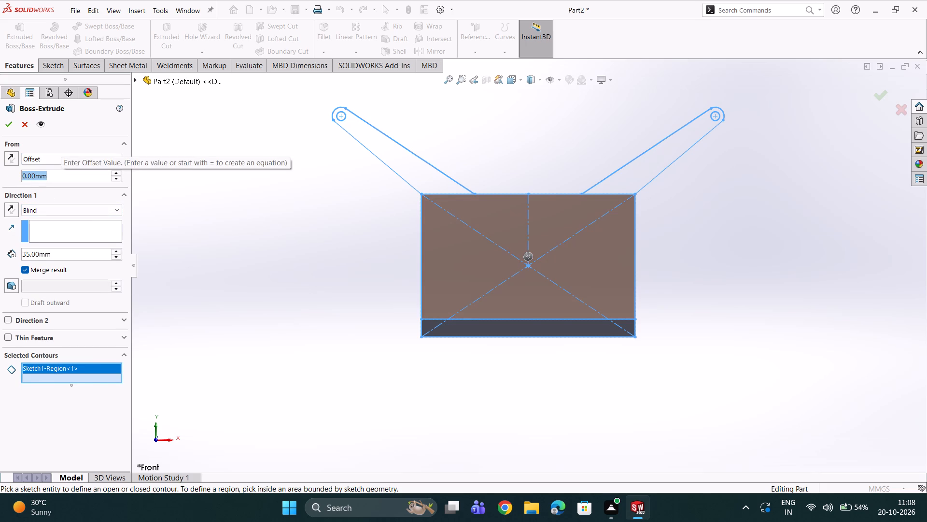
{"action": "key", "text": "5"}
{"action": "key", "text": "Return"}
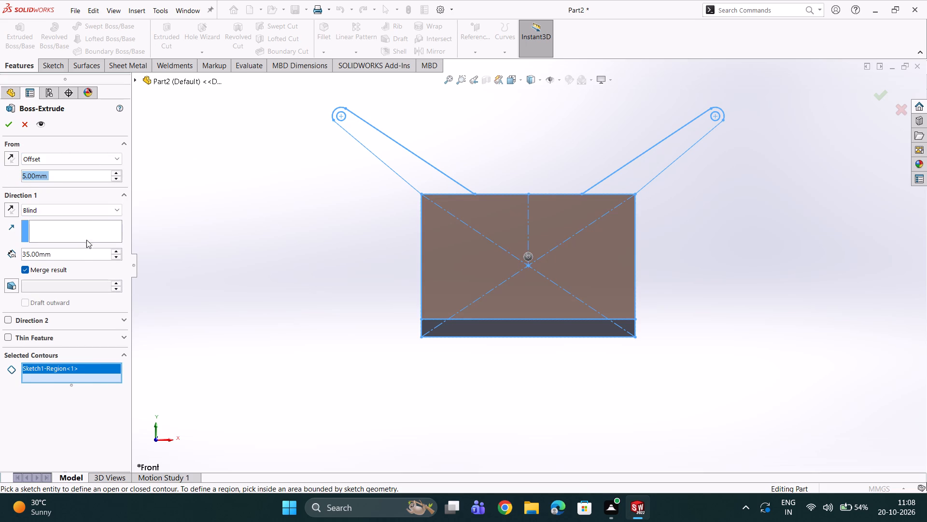
{"action": "middle_click_drag", "start_coordinate": [303, 246], "coordinate": [348, 279]}
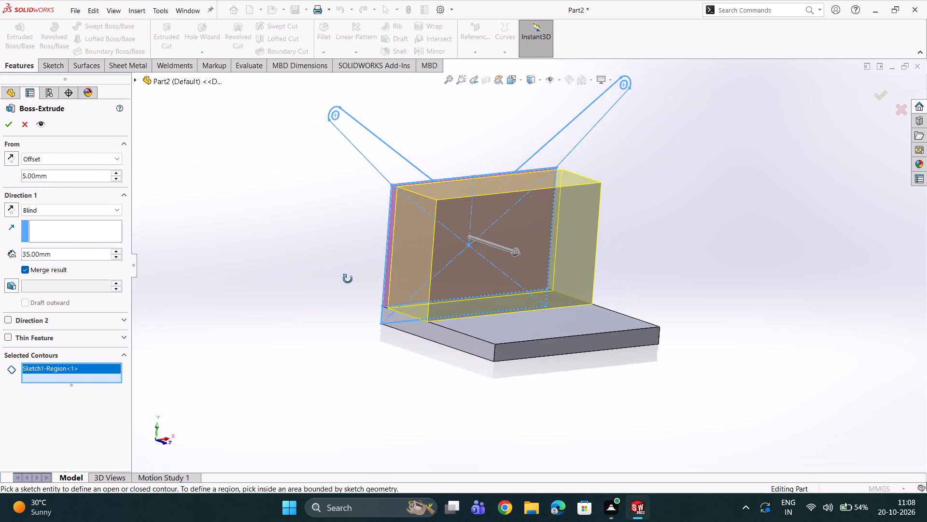
{"action": "middle_click_drag", "start_coordinate": [348, 279], "coordinate": [400, 271]}
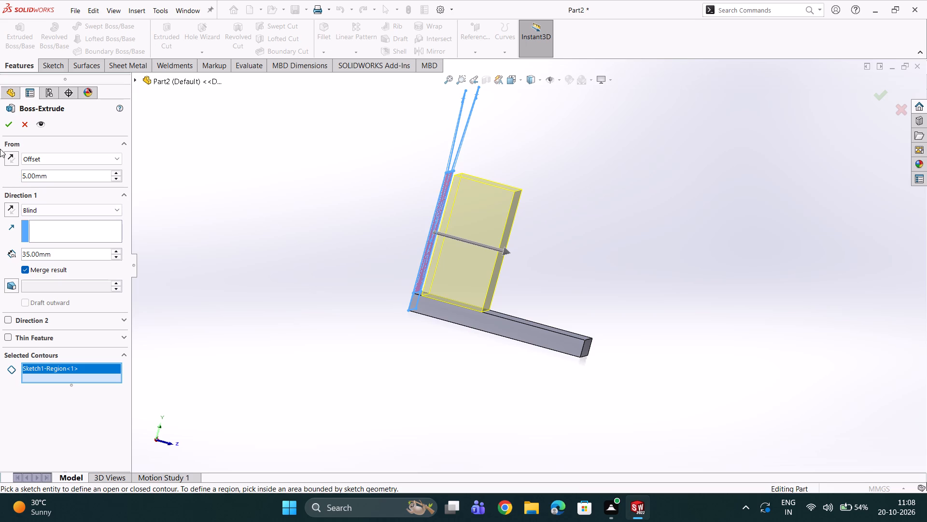
{"action": "left_click", "coordinate": [9, 130]}
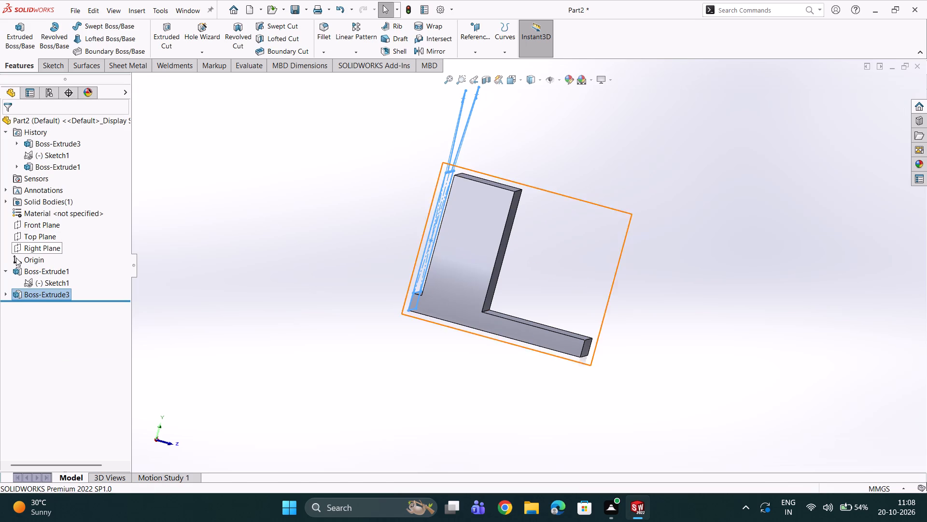
Extrude both arm regions of Sketch1 together 10 mm blind from a 5 mm start offset, merging them with the body.
{"action": "left_click", "coordinate": [33, 283]}
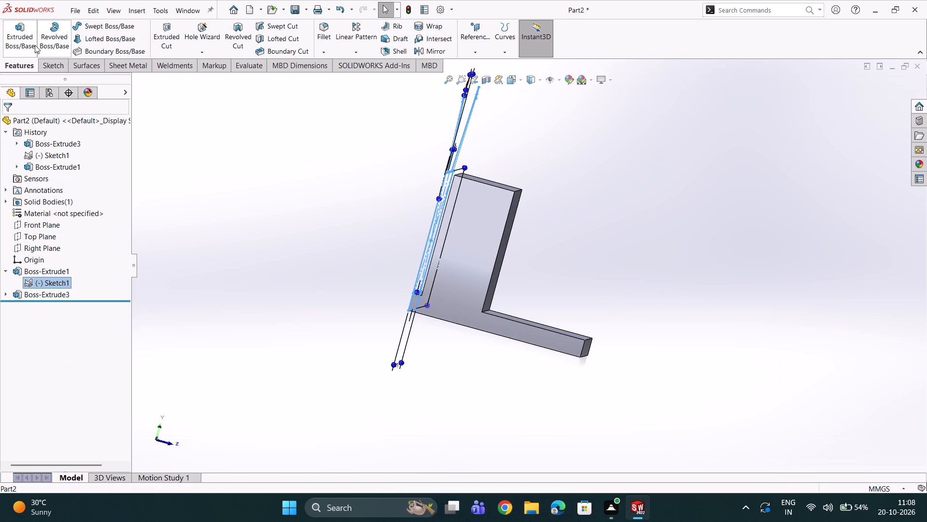
{"action": "double_click", "coordinate": [28, 44]}
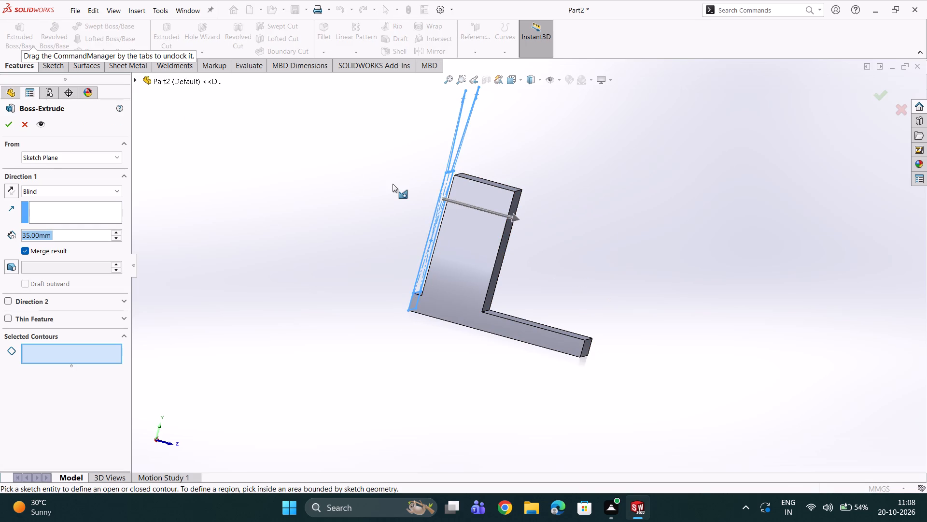
{"action": "scroll", "coordinate": [393, 184], "scroll_direction": "up", "scroll_amount": 2}
{"action": "middle_click_drag", "start_coordinate": [395, 186], "coordinate": [462, 251]}
{"action": "scroll", "coordinate": [434, 222], "scroll_direction": "down", "scroll_amount": 1}
{"action": "scroll", "coordinate": [468, 163], "scroll_direction": "down", "scroll_amount": 3}
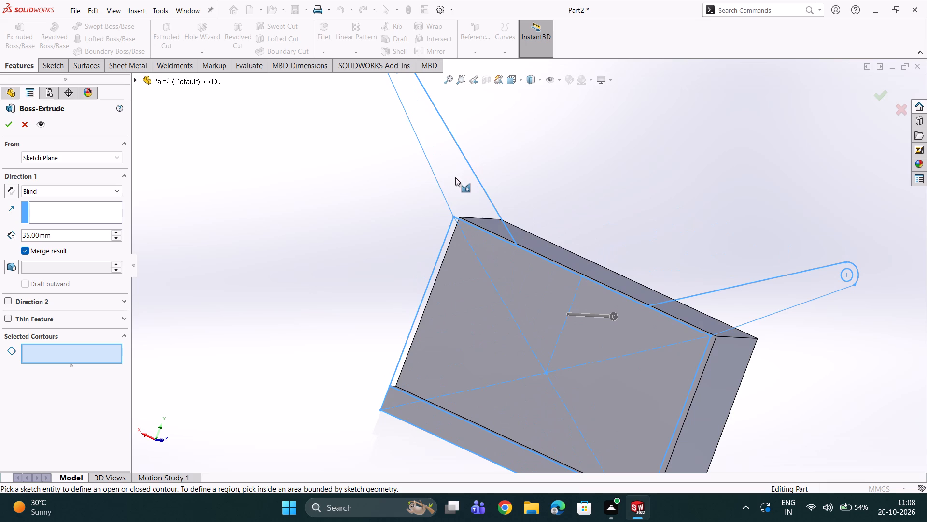
{"action": "left_click", "coordinate": [463, 172]}
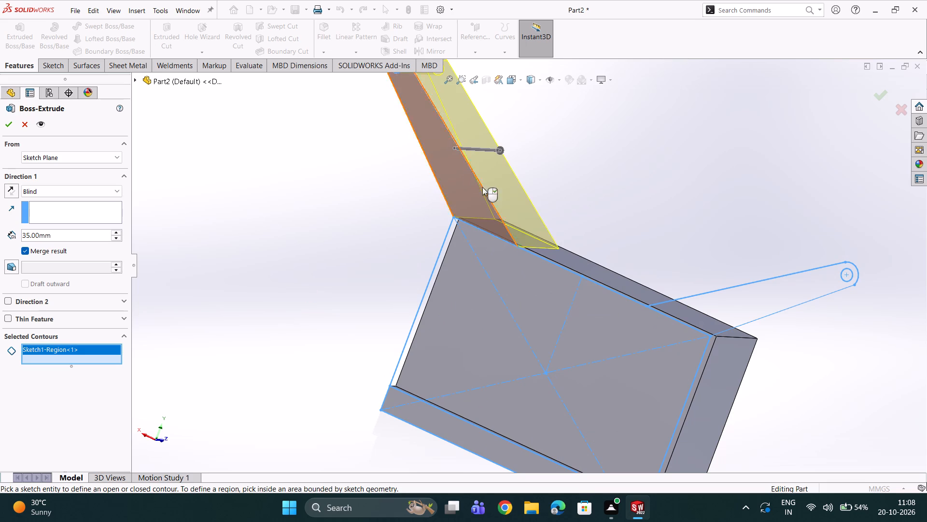
{"action": "left_click", "coordinate": [765, 311]}
{"action": "scroll", "coordinate": [723, 304], "scroll_direction": "down", "scroll_amount": 1}
{"action": "middle_click_drag", "start_coordinate": [723, 304], "coordinate": [676, 318]}
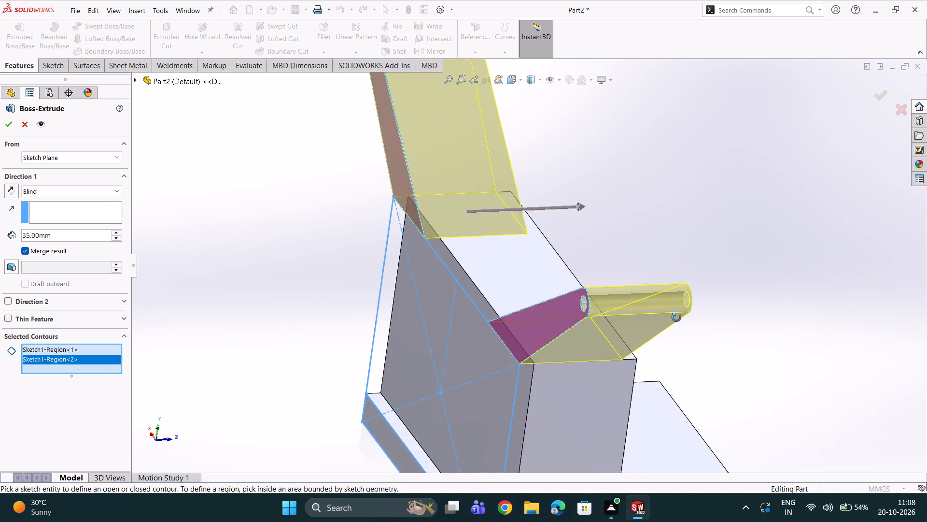
{"action": "middle_click_drag", "start_coordinate": [676, 318], "coordinate": [668, 322]}
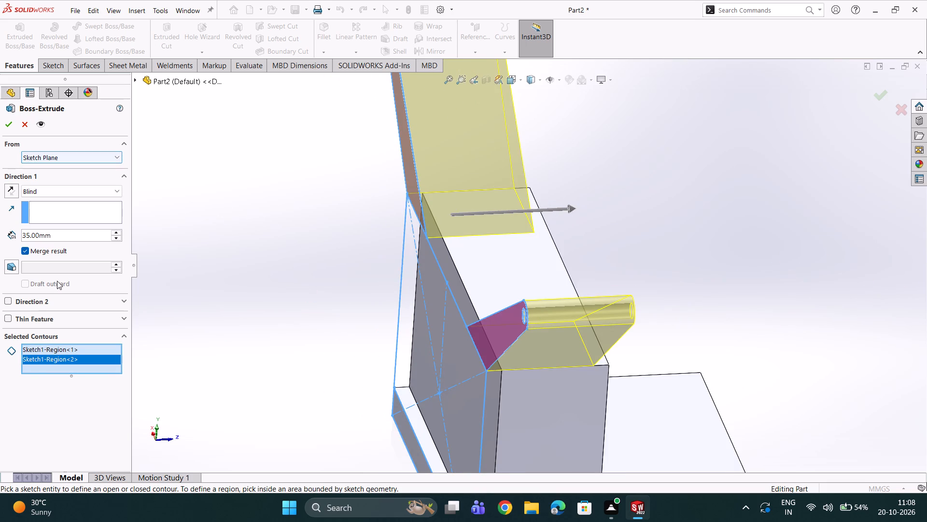
{"action": "double_click", "coordinate": [65, 234]}
{"action": "triple_click", "coordinate": [65, 236]}
{"action": "type", "text": "10"}
{"action": "key", "text": "Return"}
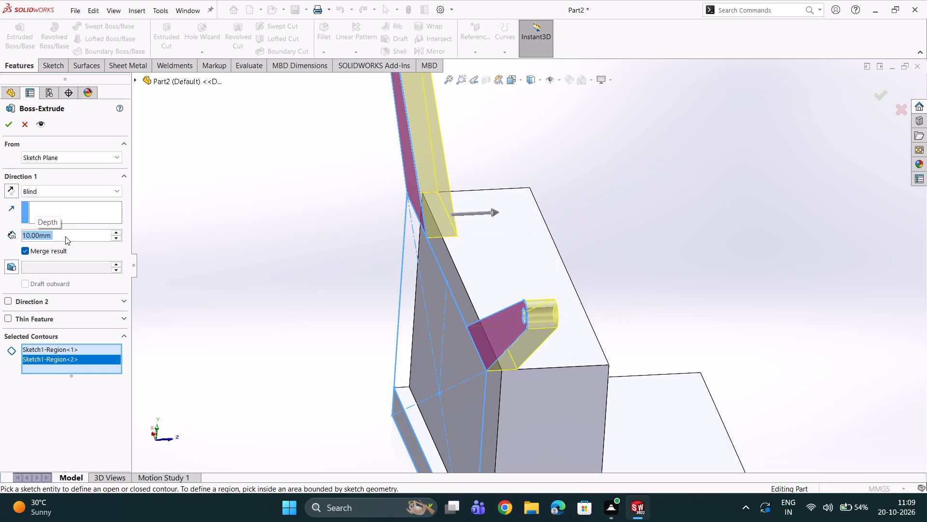
{"action": "left_click", "coordinate": [53, 158]}
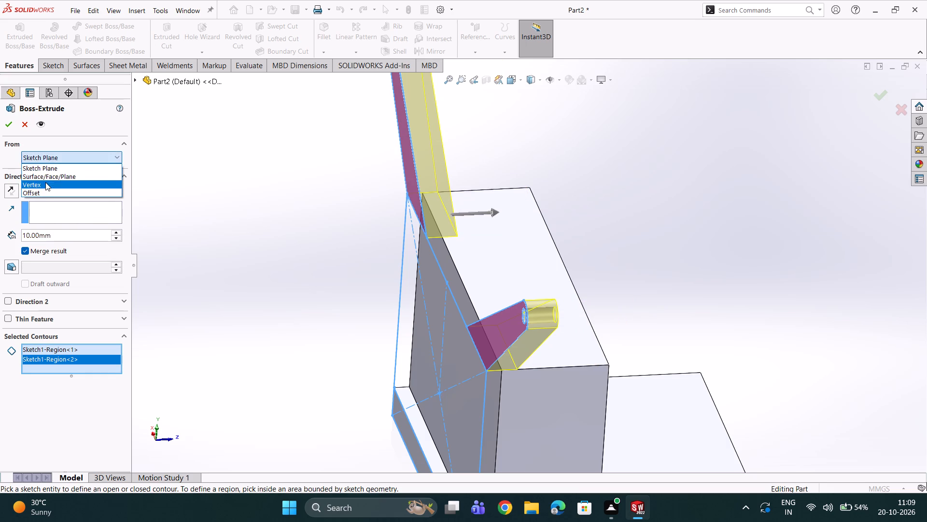
{"action": "left_click", "coordinate": [45, 177]}
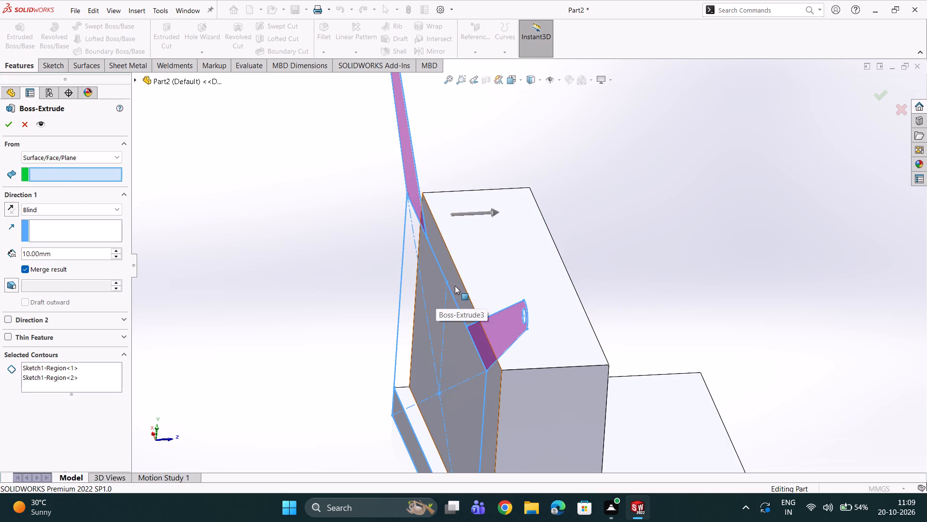
{"action": "left_click", "coordinate": [49, 163]}
{"action": "left_click", "coordinate": [47, 190]}
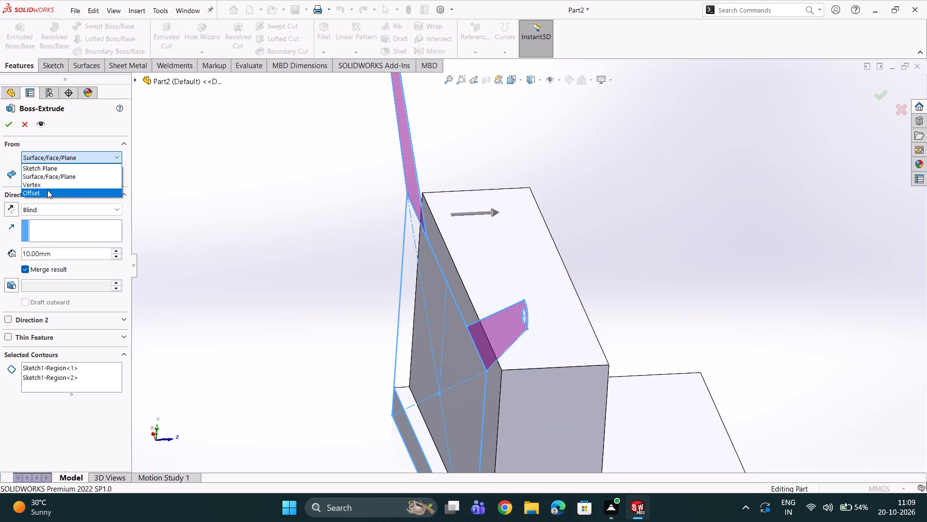
{"action": "double_click", "coordinate": [48, 178]}
{"action": "key", "text": "5"}
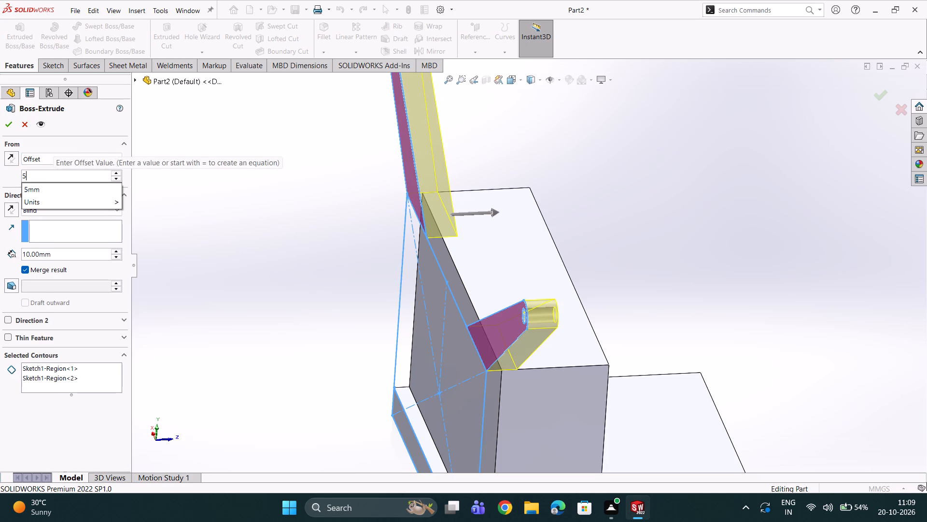
{"action": "key", "text": "Return"}
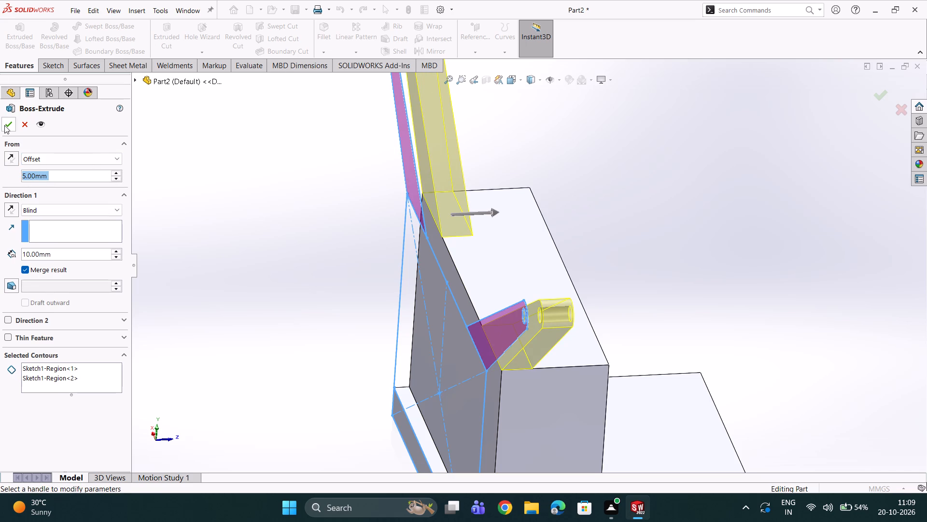
{"action": "left_click", "coordinate": [5, 125]}
Extrude Sketch1's rectangle region above the base plate 10 mm blind from a 60 mm start offset, merging the result.
{"action": "scroll", "coordinate": [410, 308], "scroll_direction": "up", "scroll_amount": 1}
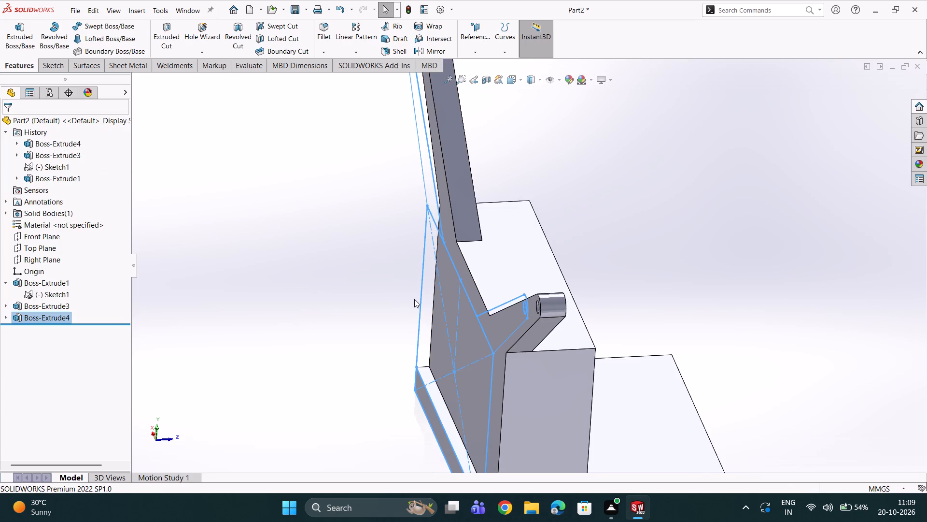
{"action": "scroll", "coordinate": [418, 302], "scroll_direction": "up", "scroll_amount": 1}
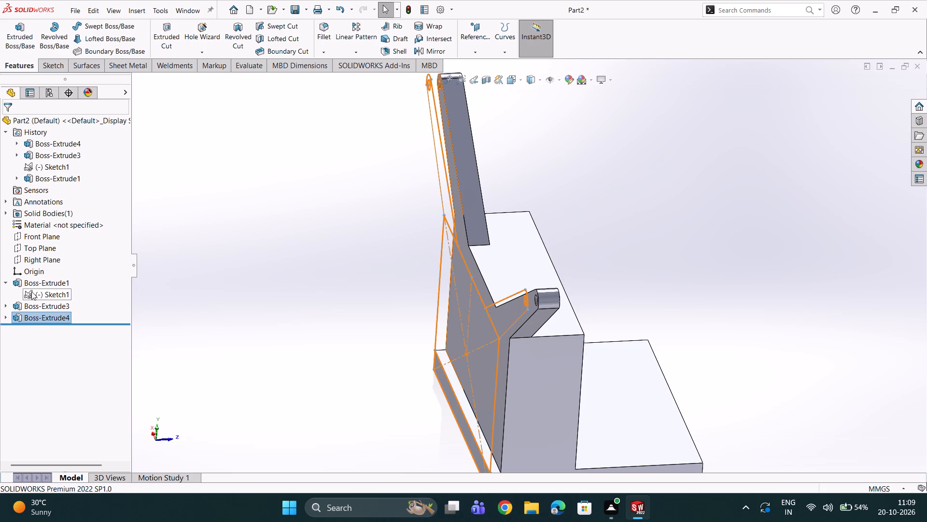
{"action": "left_click", "coordinate": [31, 291]}
{"action": "left_click", "coordinate": [23, 26]}
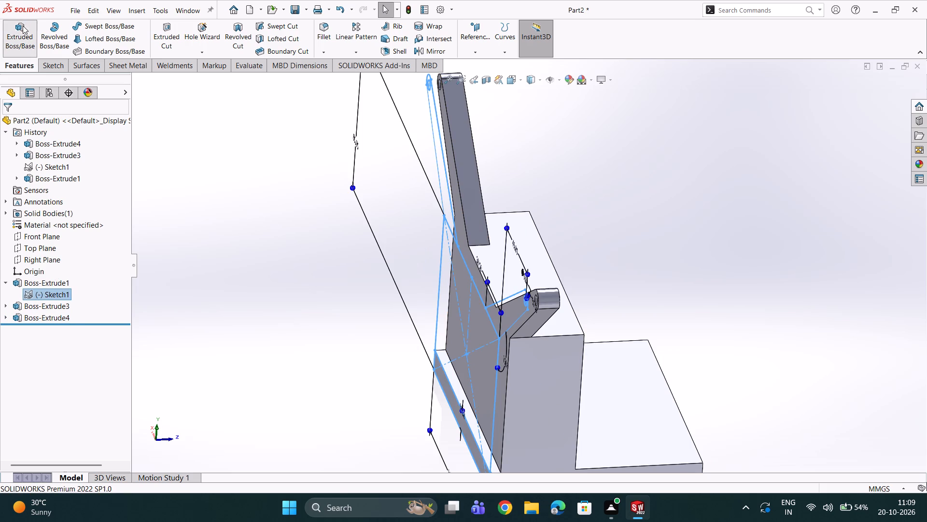
{"action": "scroll", "coordinate": [586, 339], "scroll_direction": "down", "scroll_amount": 2}
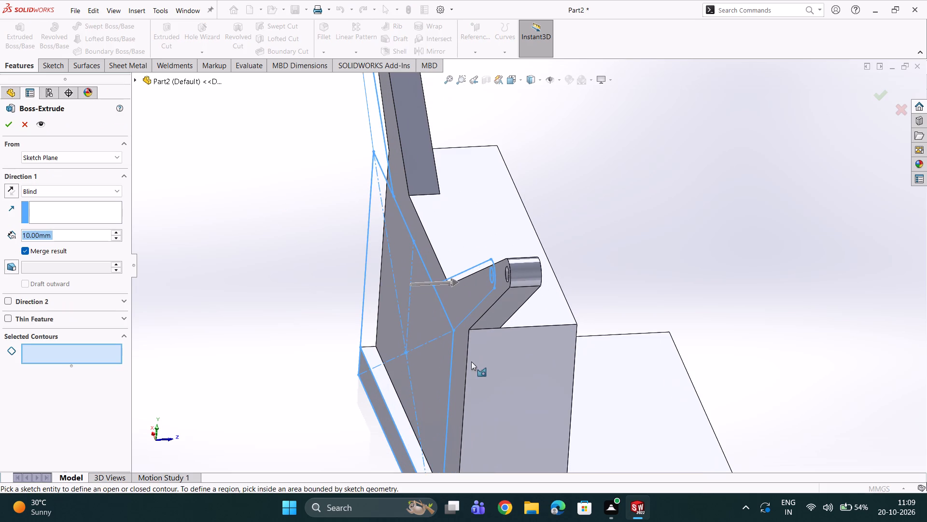
{"action": "left_click", "coordinate": [403, 363]}
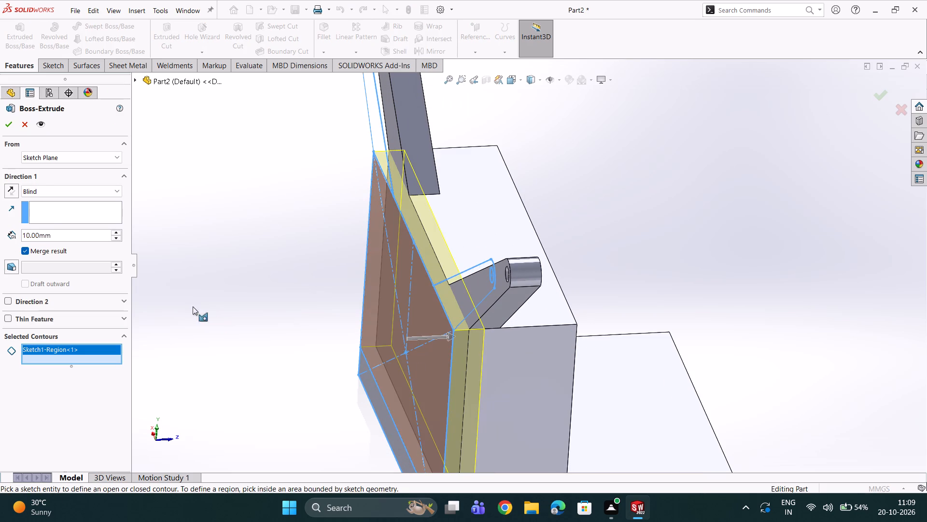
{"action": "double_click", "coordinate": [64, 155]}
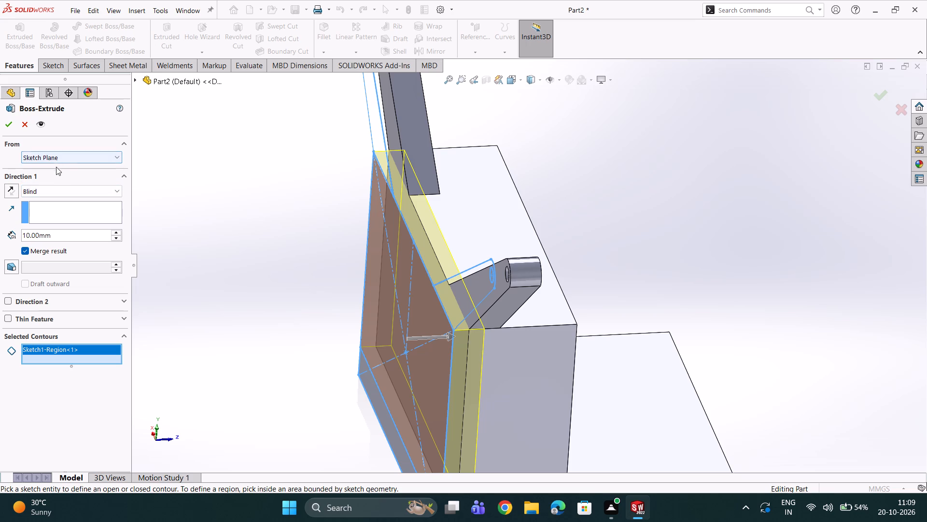
{"action": "left_click", "coordinate": [58, 162]}
{"action": "left_click", "coordinate": [55, 175]}
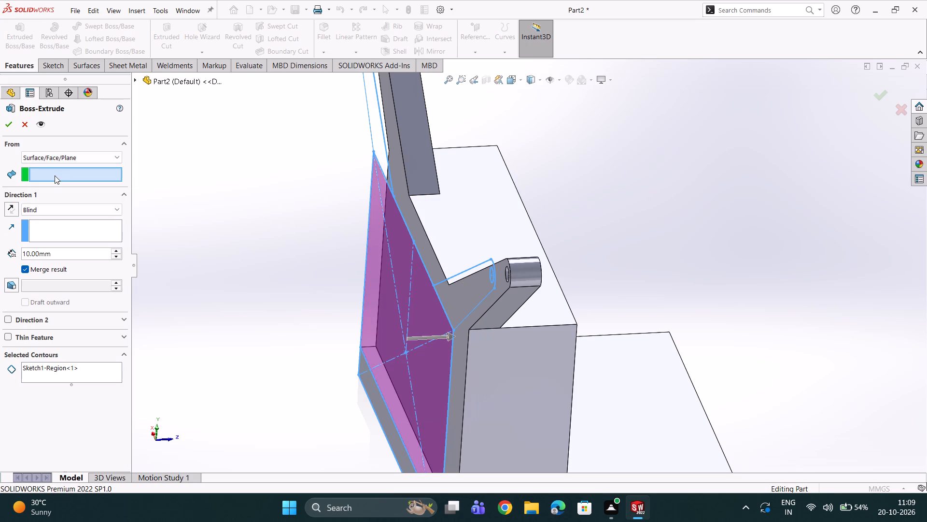
{"action": "left_click", "coordinate": [62, 156]}
{"action": "left_click", "coordinate": [52, 191]}
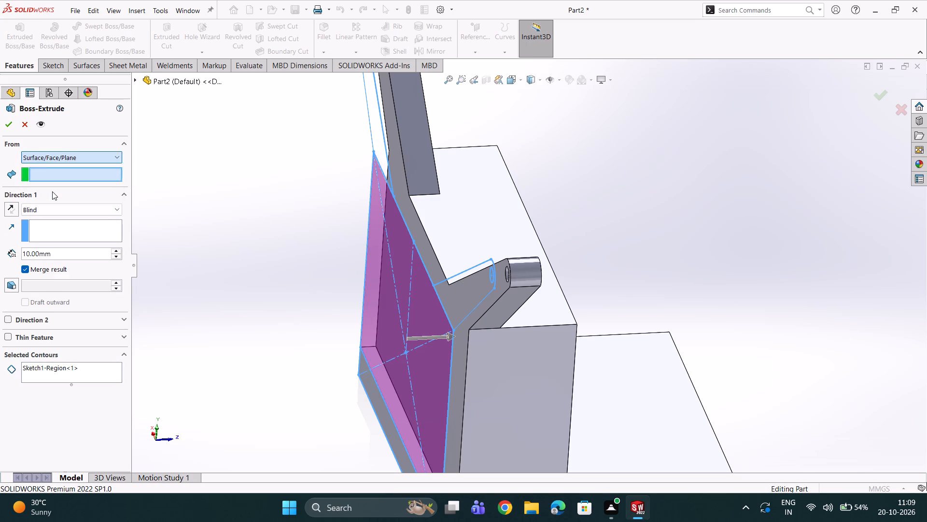
{"action": "left_click", "coordinate": [182, 275]}
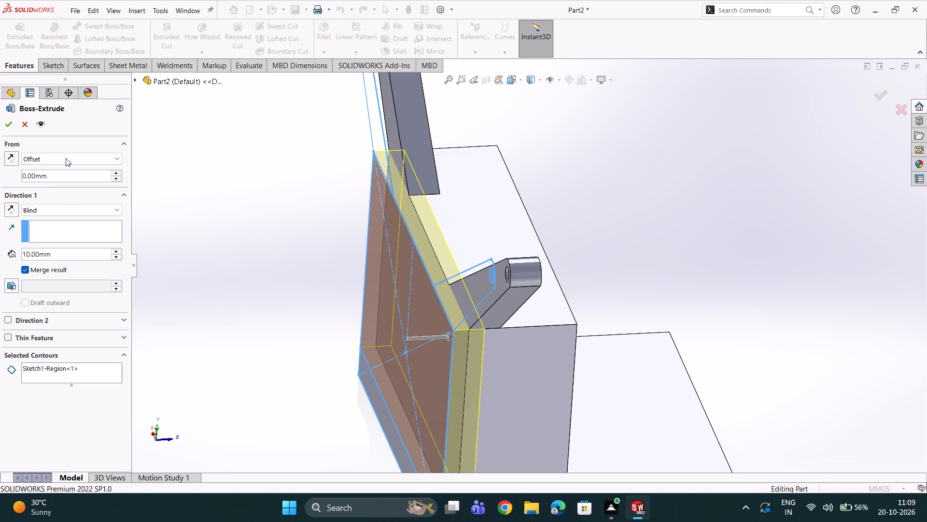
{"action": "triple_click", "coordinate": [66, 172]}
{"action": "type", "text": "60"}
{"action": "key", "text": "Return"}
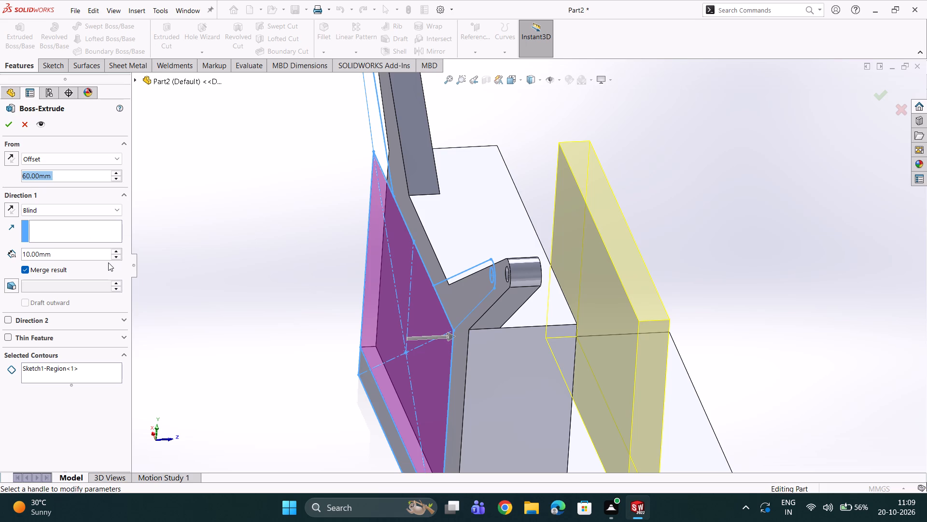
{"action": "left_click", "coordinate": [7, 124]}
Examine the plates, base and arms of the extruded part from several angles.
{"action": "scroll", "coordinate": [296, 249], "scroll_direction": "up", "scroll_amount": 3}
{"action": "middle_click_drag", "start_coordinate": [302, 249], "coordinate": [328, 254]}
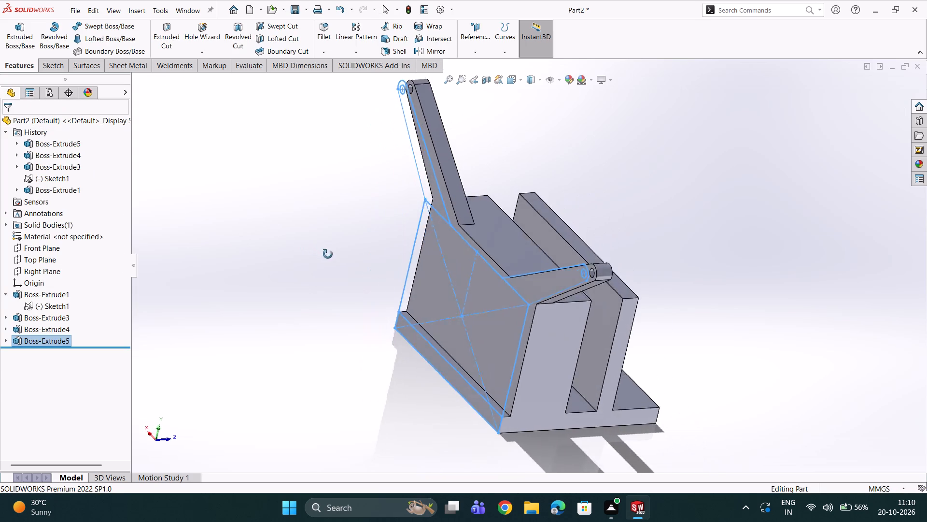
{"action": "middle_click_drag", "start_coordinate": [328, 254], "coordinate": [357, 201]}
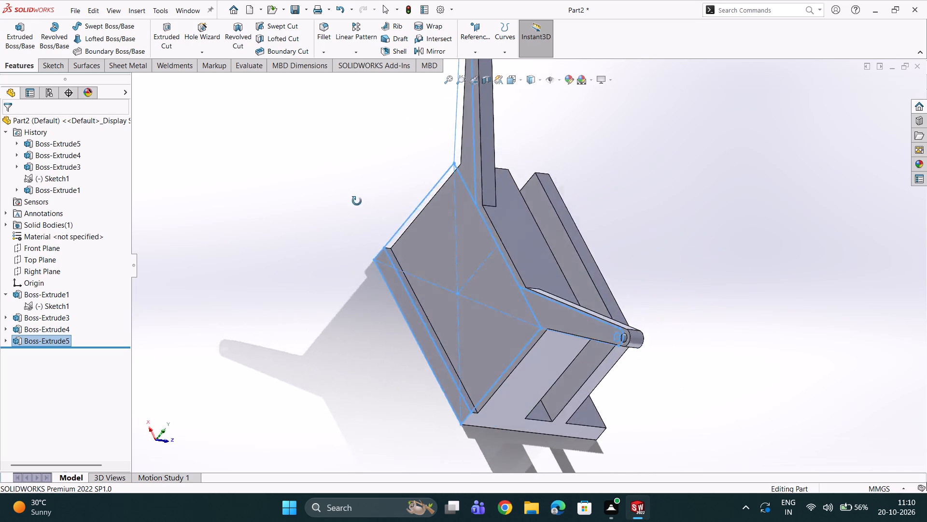
{"action": "middle_click_drag", "start_coordinate": [357, 201], "coordinate": [453, 292]}
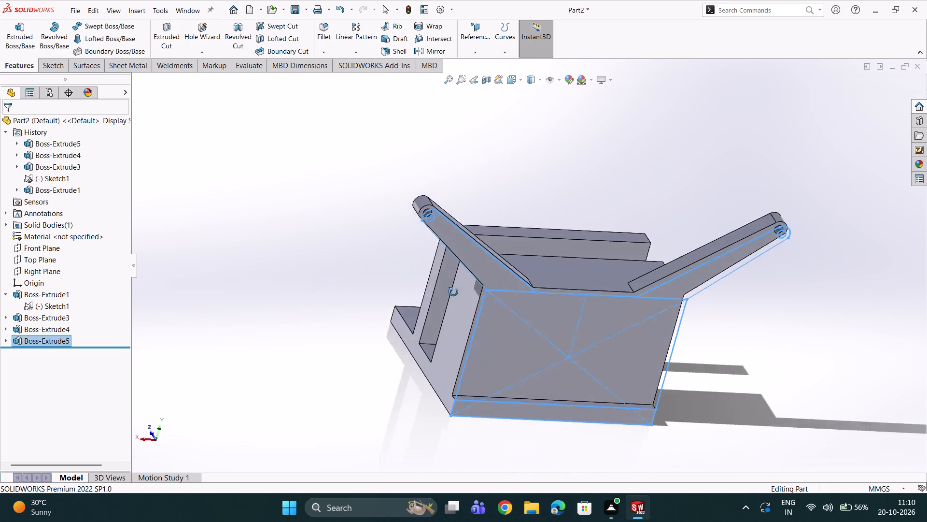
{"action": "middle_click_drag", "start_coordinate": [453, 292], "coordinate": [422, 346]}
{"action": "left_click", "coordinate": [383, 361]}
{"action": "scroll", "coordinate": [391, 354], "scroll_direction": "up", "scroll_amount": 1}
{"action": "middle_click_drag", "start_coordinate": [391, 354], "coordinate": [389, 263]}
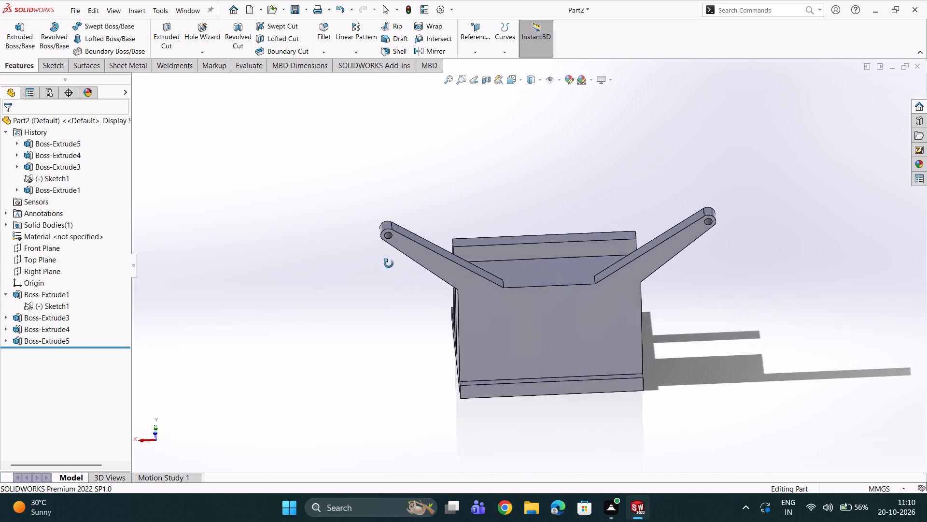
{"action": "middle_click_drag", "start_coordinate": [389, 263], "coordinate": [387, 242]}
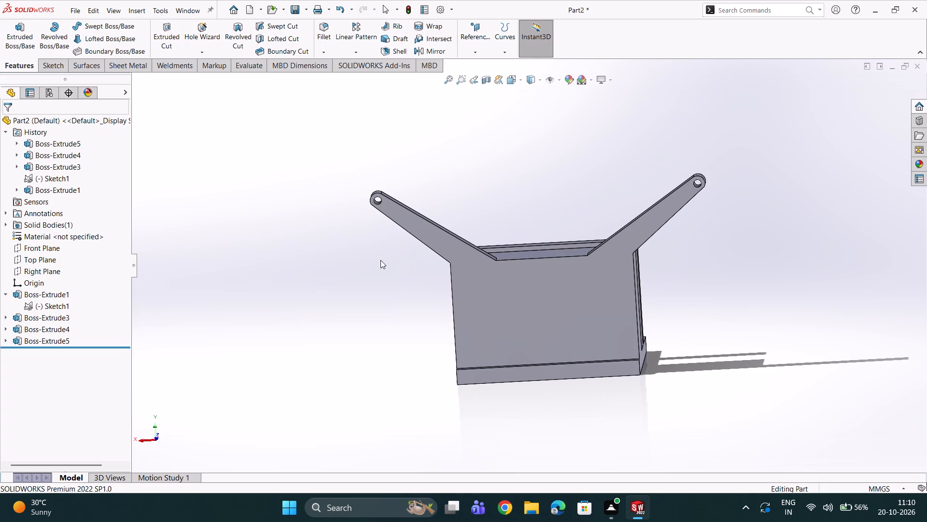
Edit Sketch1 and draw two circles level with the origin, radii about 4.7 mm and 3.9 mm, centred about 26 mm and 25 mm either side.
{"action": "left_click", "coordinate": [46, 304]}
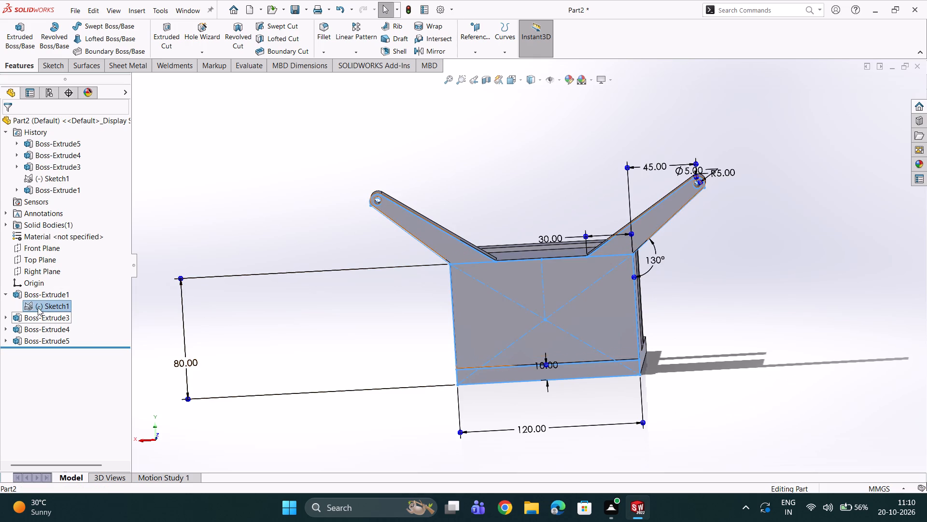
{"action": "left_click", "coordinate": [6, 316]}
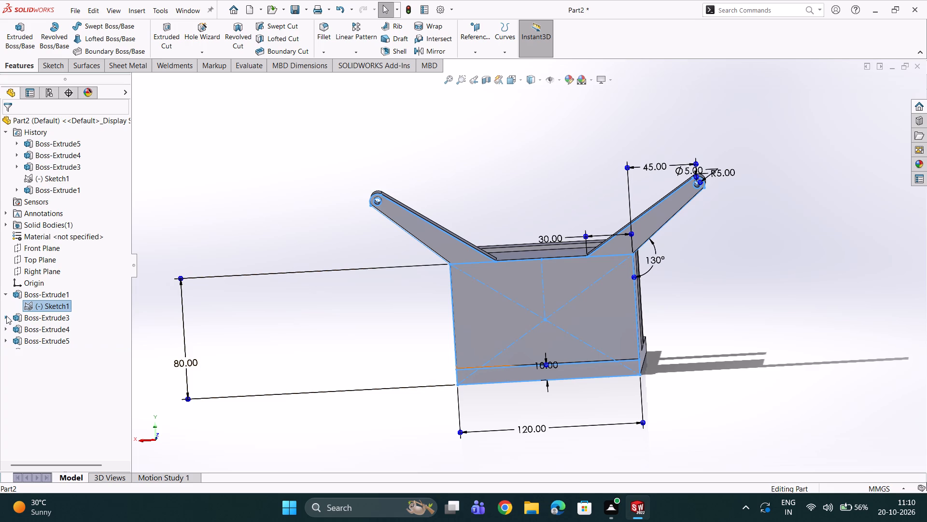
{"action": "left_click", "coordinate": [32, 327]}
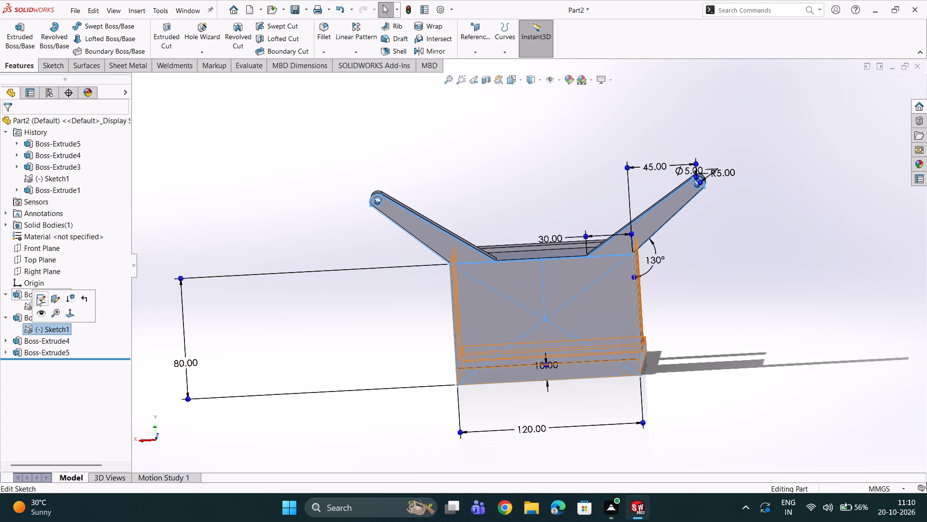
{"action": "left_click", "coordinate": [37, 298]}
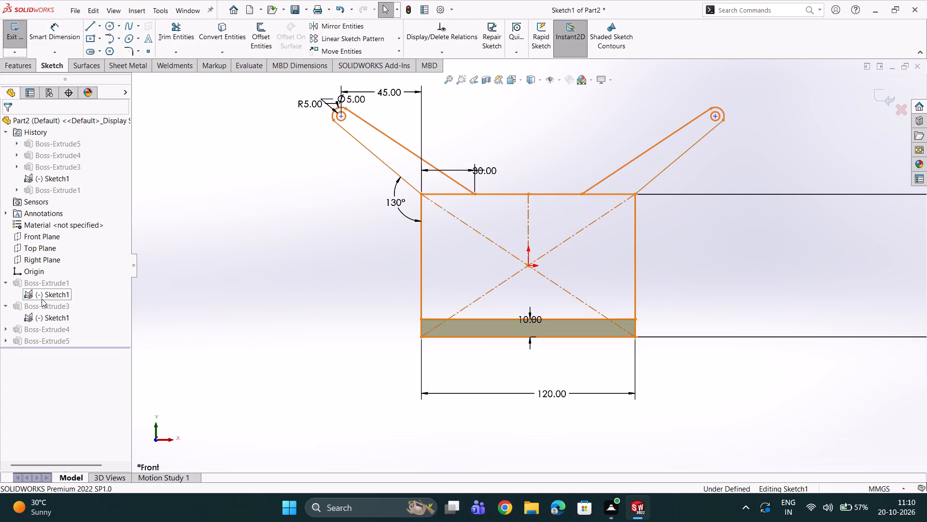
{"action": "left_click", "coordinate": [106, 24]}
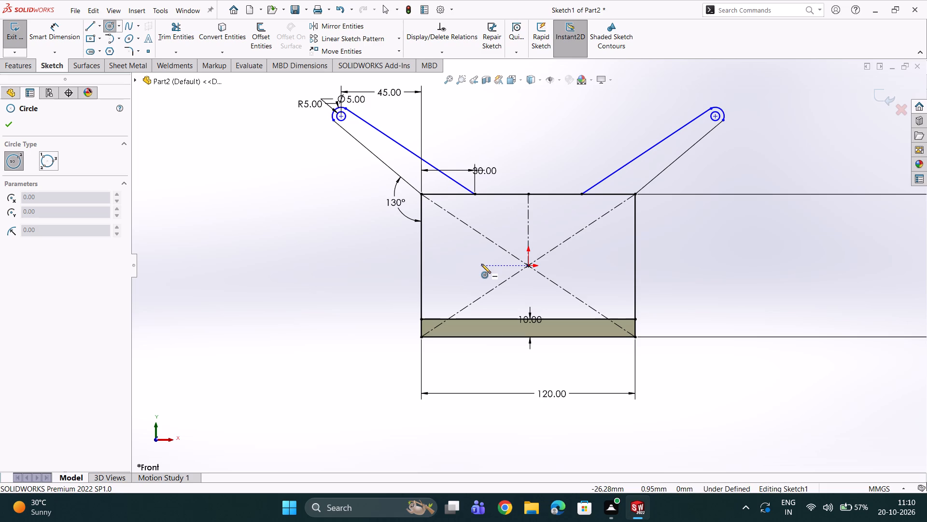
{"action": "left_click", "coordinate": [481, 264]}
{"action": "left_click", "coordinate": [479, 274]}
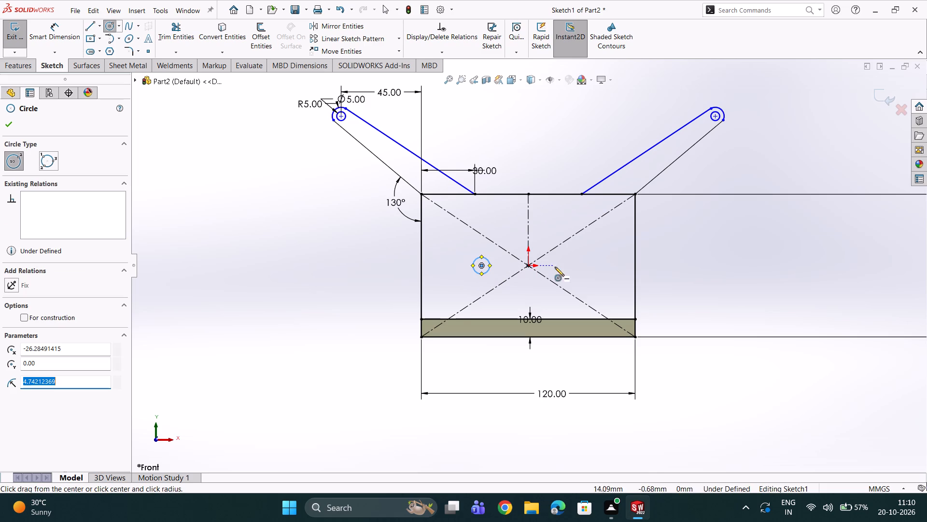
{"action": "left_click", "coordinate": [572, 265]}
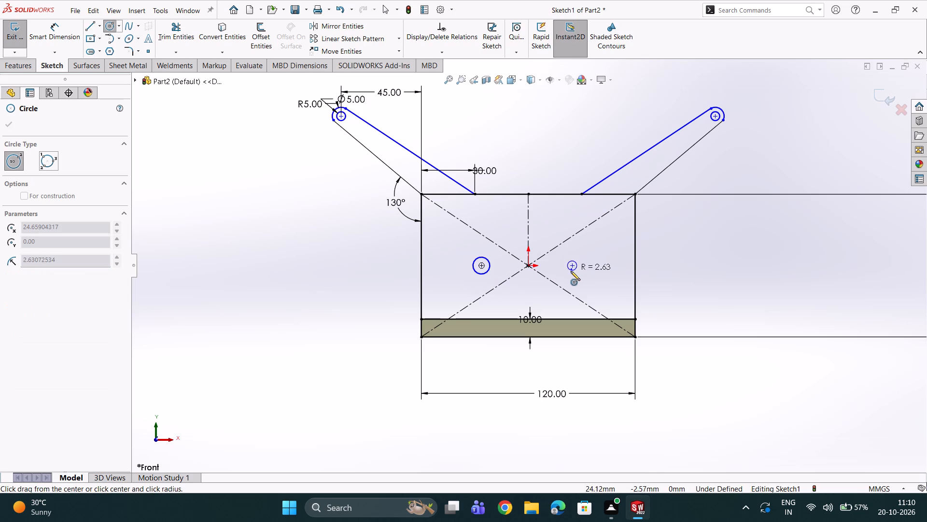
{"action": "left_click", "coordinate": [571, 273]}
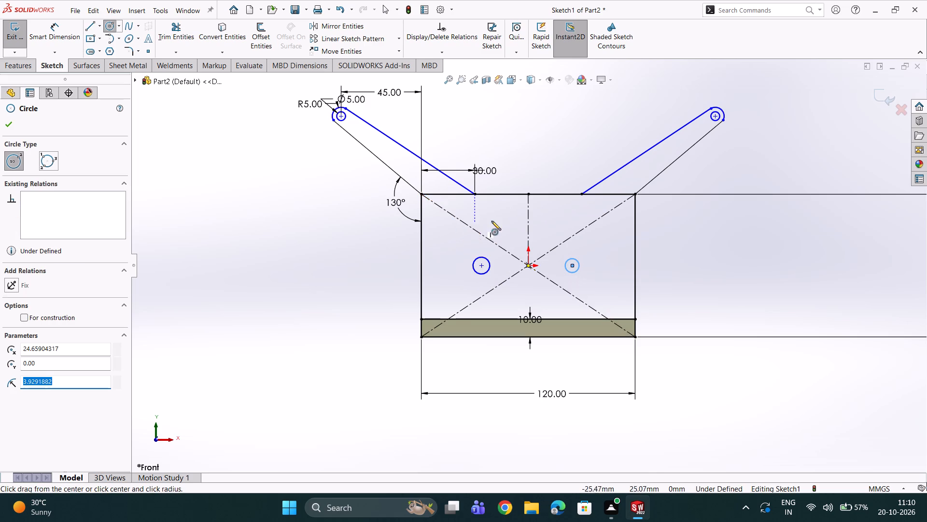
Dimension both new circles inside the rectangle to 8 mm diameter.
{"action": "left_click", "coordinate": [50, 32]}
{"action": "scroll", "coordinate": [444, 275], "scroll_direction": "down", "scroll_amount": 1}
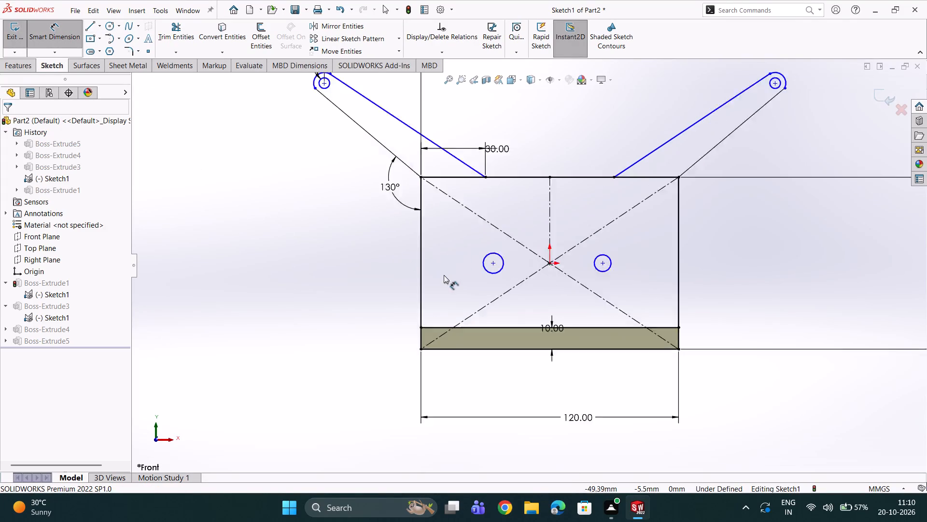
{"action": "scroll", "coordinate": [444, 275], "scroll_direction": "down", "scroll_amount": 1}
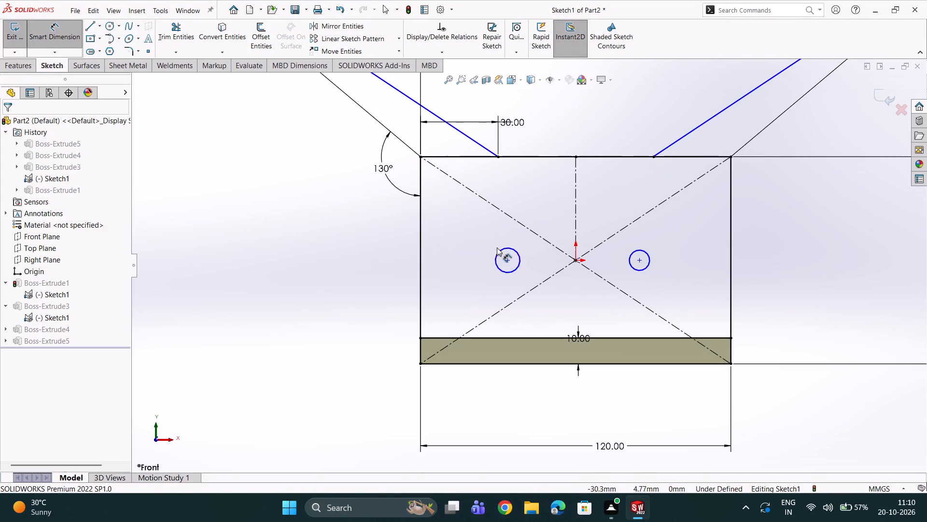
{"action": "left_click", "coordinate": [498, 253]}
{"action": "left_click", "coordinate": [473, 237]}
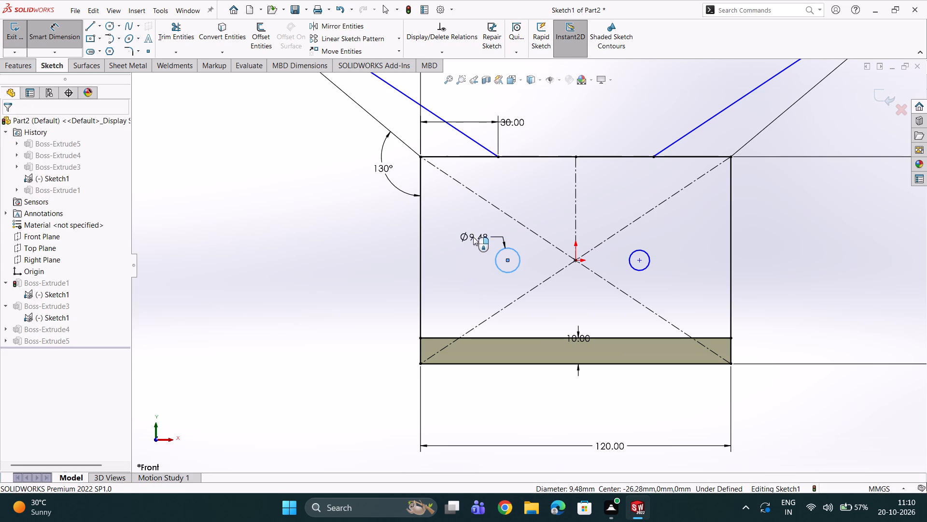
{"action": "key", "text": "8"}
{"action": "key", "text": "Return"}
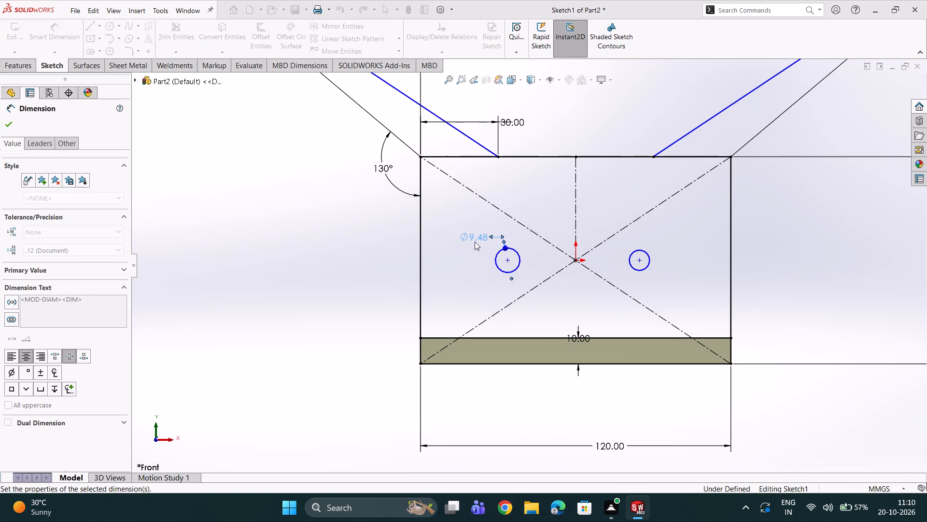
{"action": "left_click", "coordinate": [639, 248]}
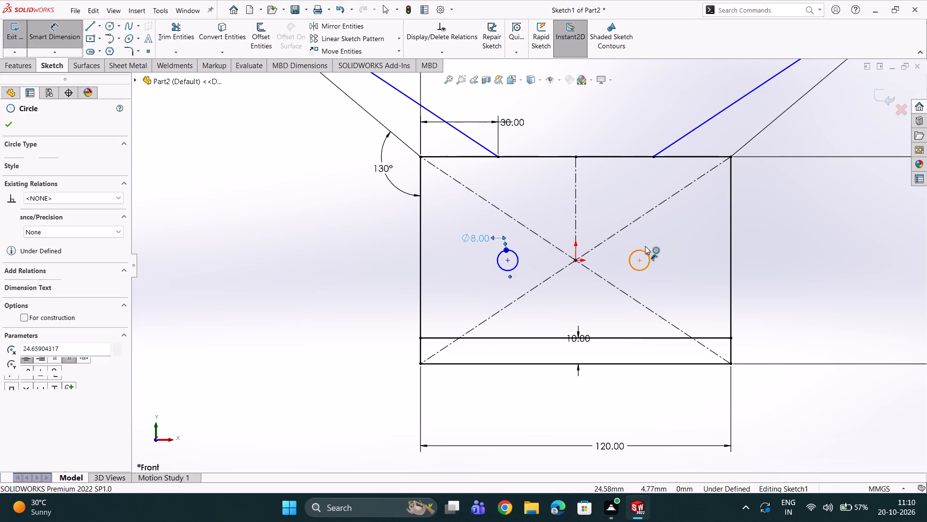
{"action": "left_click", "coordinate": [660, 242]}
{"action": "key", "text": "8"}
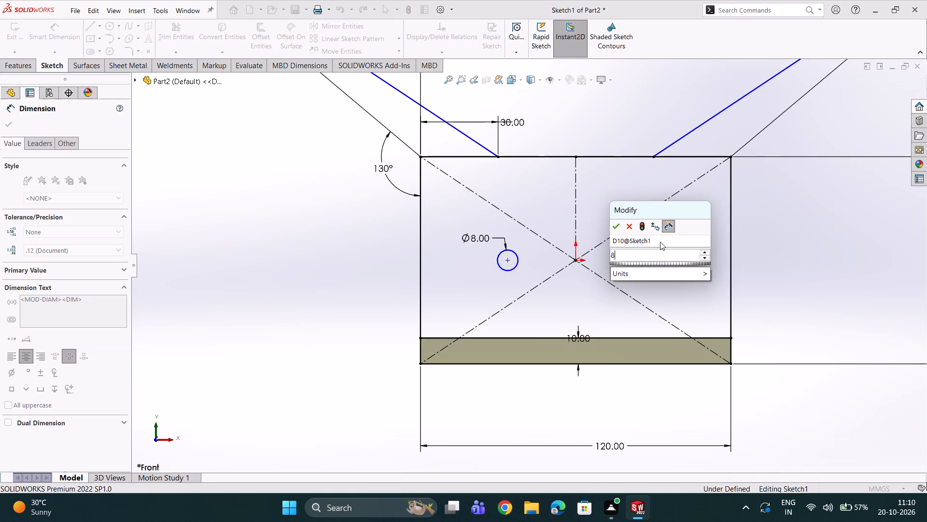
{"action": "key", "text": "Return"}
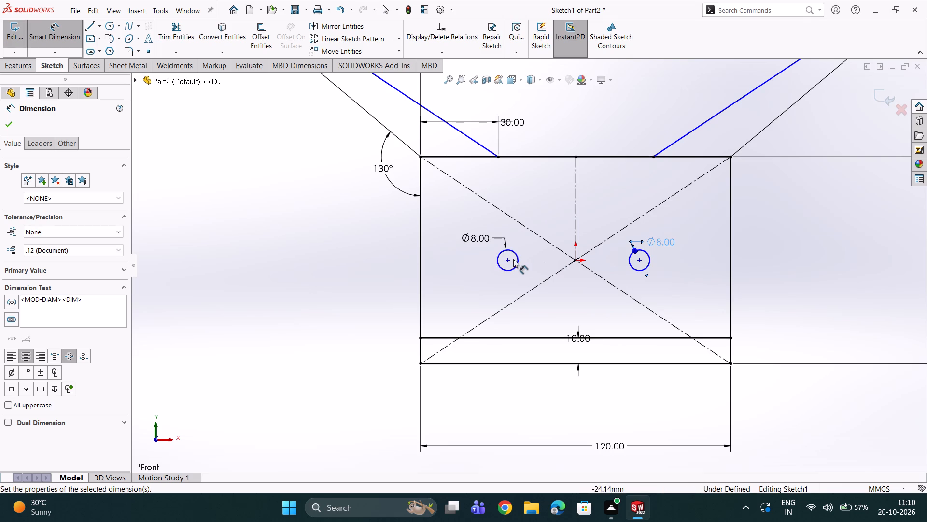
Dimension the horizontal distance between the two 8 mm circle centres as 60 mm.
{"action": "left_click", "coordinate": [506, 261]}
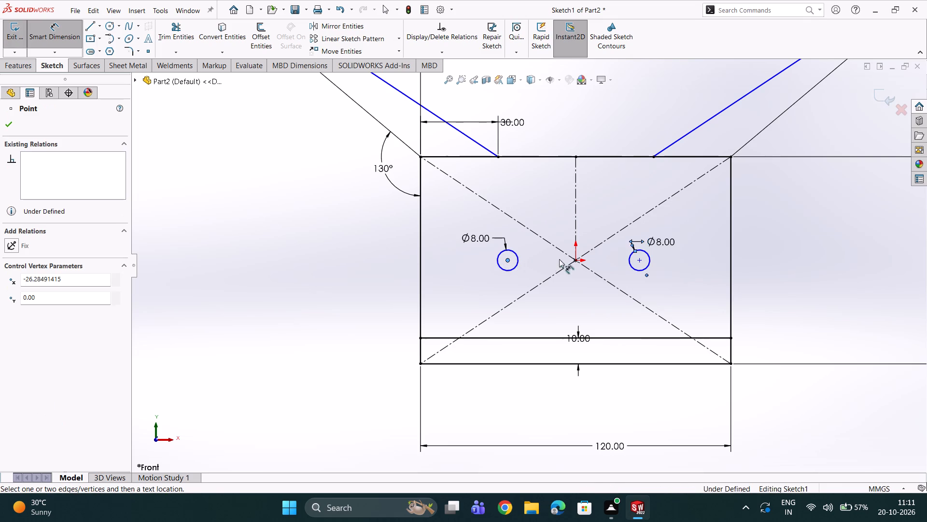
{"action": "left_click", "coordinate": [640, 261]}
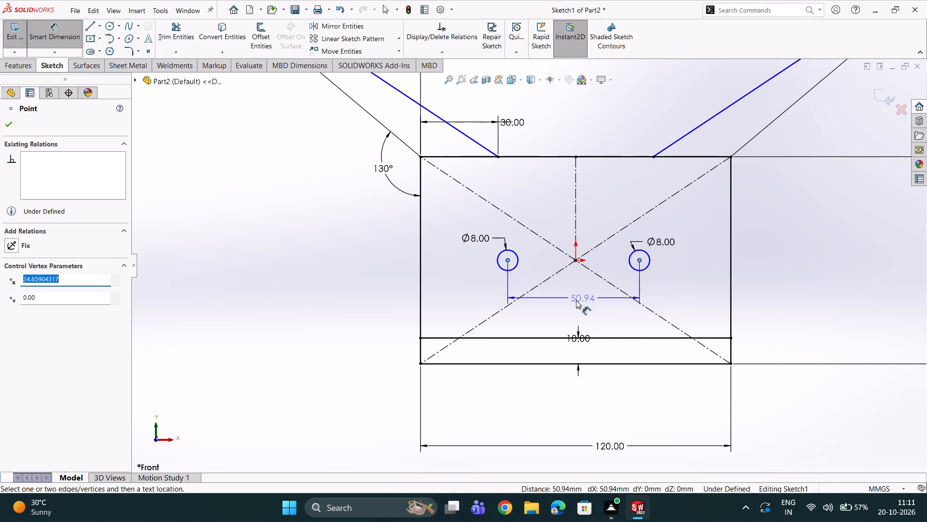
{"action": "left_click", "coordinate": [574, 304]}
{"action": "type", "text": "60"}
{"action": "key", "text": "Return"}
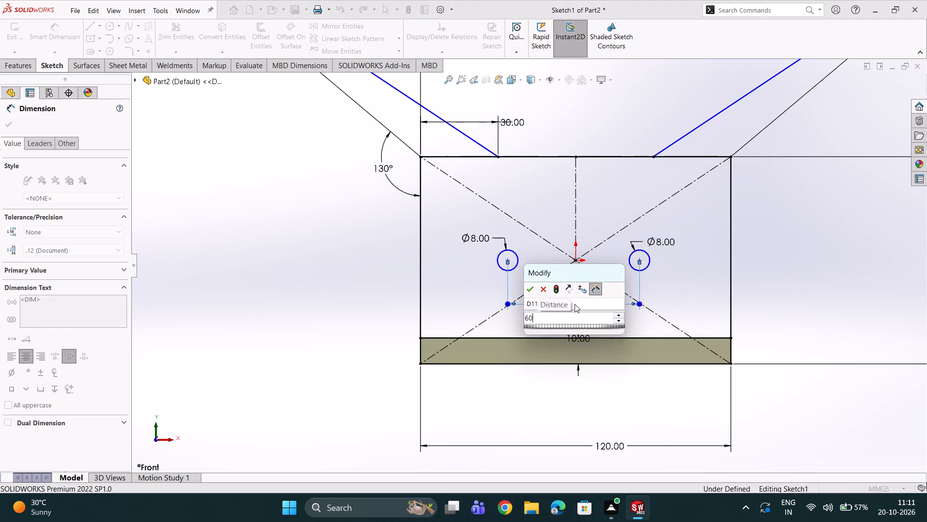
Dimension the horizontal distance from the left 8 mm circle's centre to the origin as 30 mm.
{"action": "left_click", "coordinate": [507, 259]}
{"action": "left_click", "coordinate": [576, 260]}
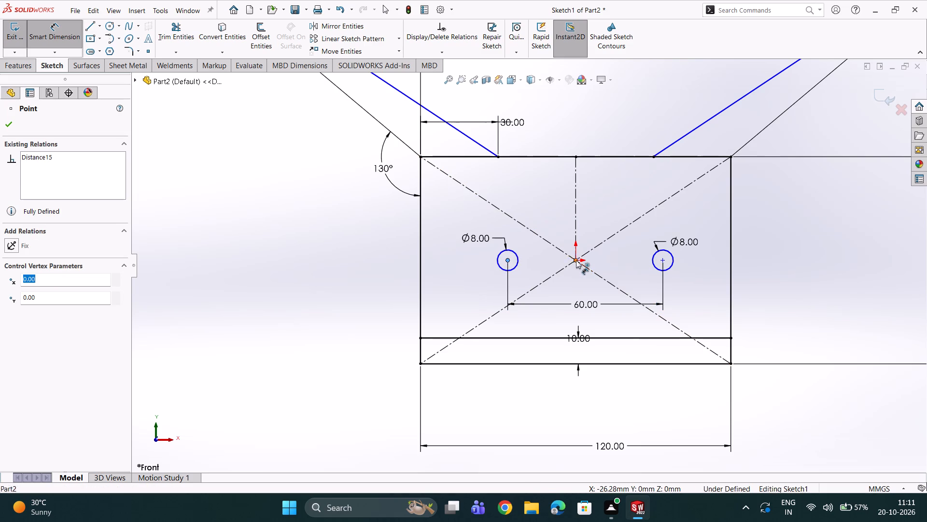
{"action": "left_click", "coordinate": [545, 217]}
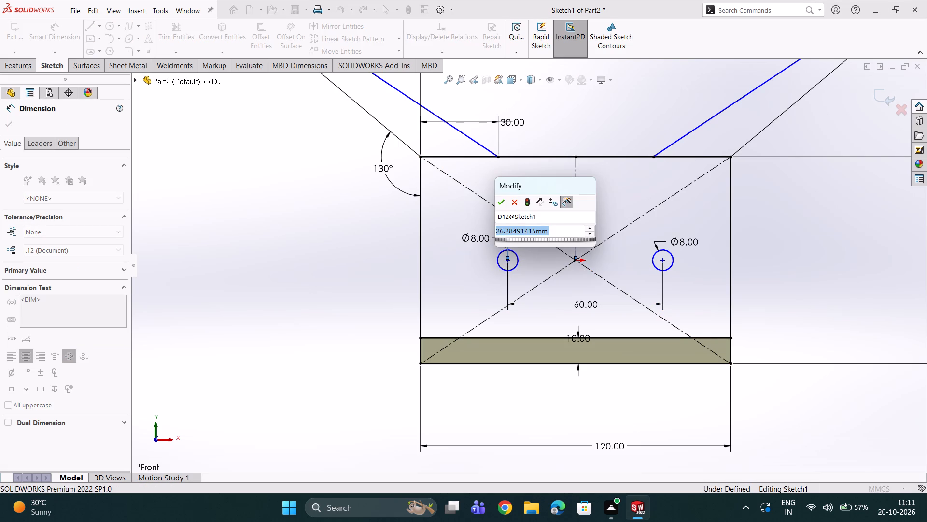
{"action": "type", "text": "30"}
{"action": "key", "text": "Return"}
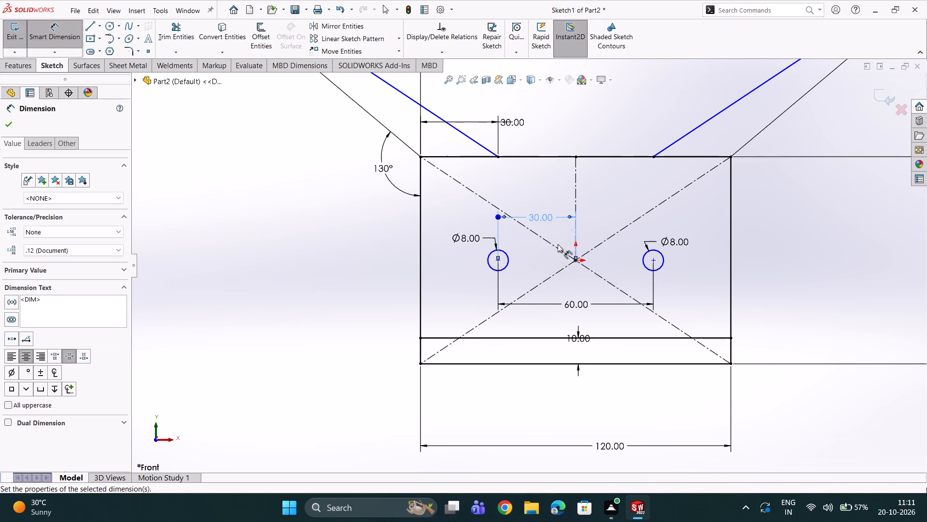
{"action": "left_click", "coordinate": [5, 123]}
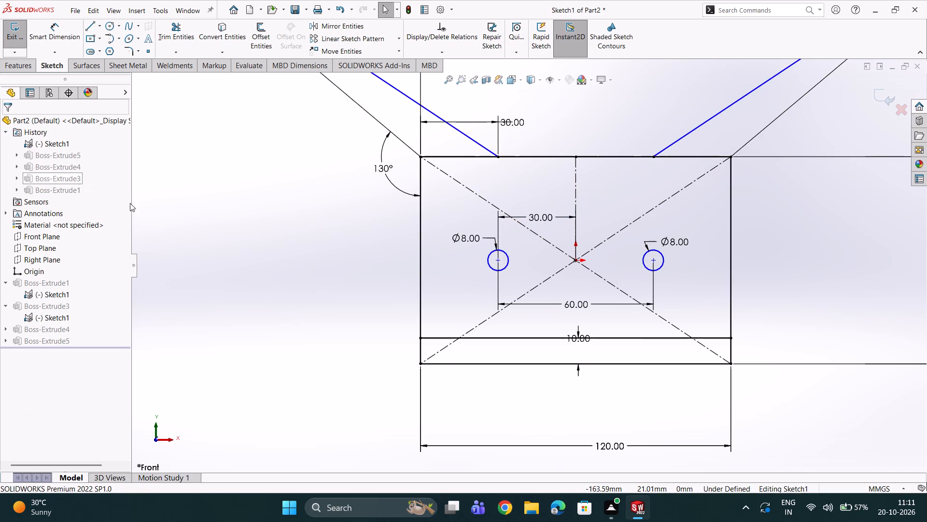
Add Horizontal relations between the origin and each 8 mm circle's centre, and exit the sketch.
{"action": "scroll", "coordinate": [481, 258], "scroll_direction": "down", "scroll_amount": 2}
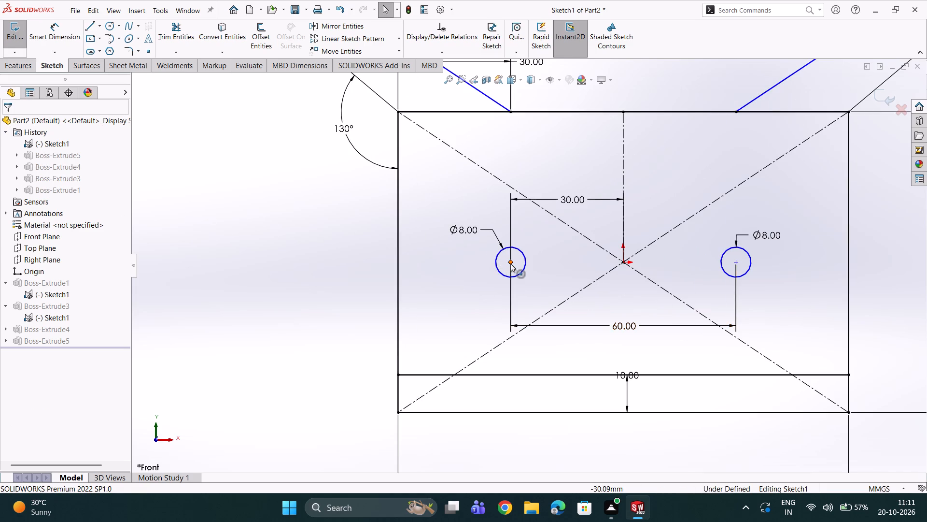
{"action": "left_click", "coordinate": [510, 263]}
{"action": "left_click", "coordinate": [621, 263], "text": "shift"}
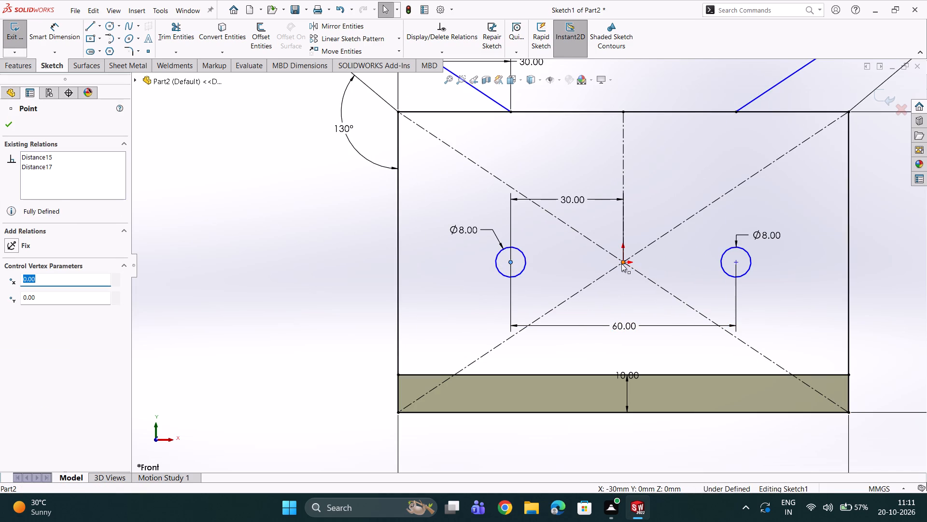
{"action": "double_click", "coordinate": [10, 297]}
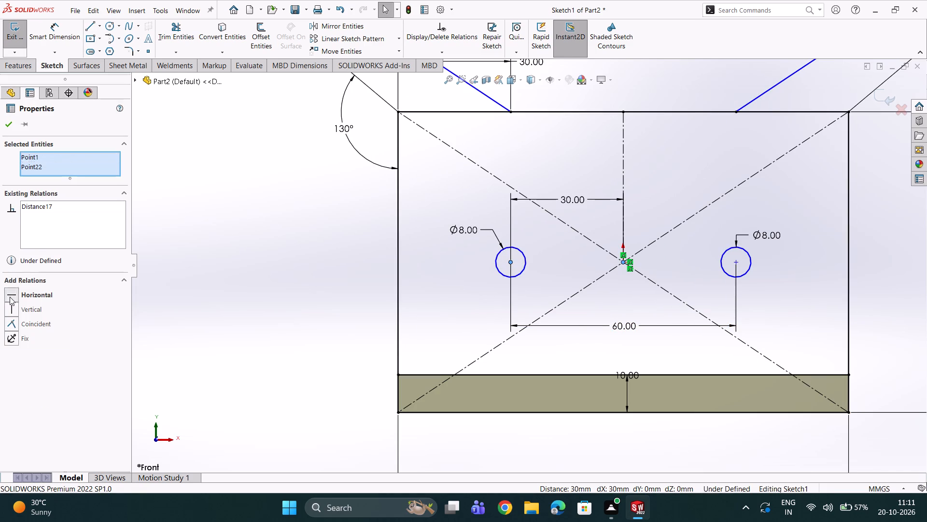
{"action": "left_click", "coordinate": [5, 126]}
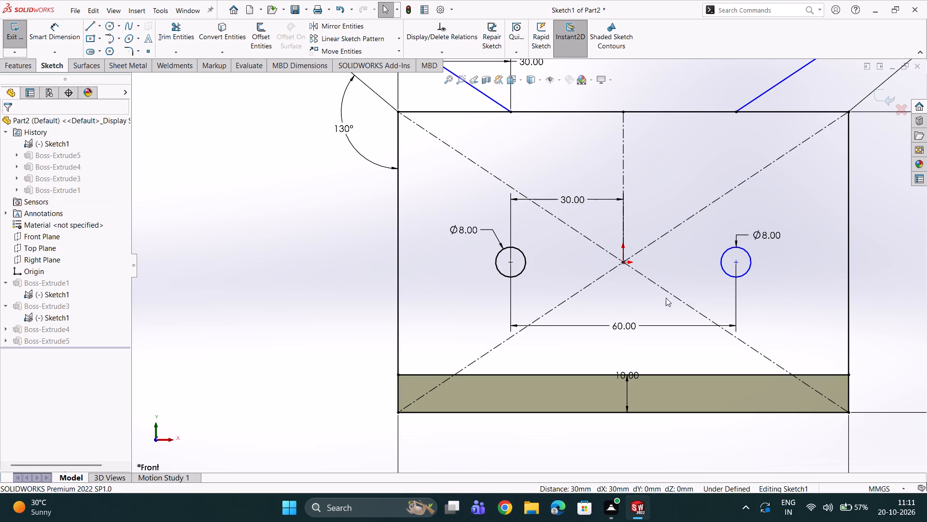
{"action": "left_click", "coordinate": [736, 263]}
{"action": "left_click", "coordinate": [621, 262], "text": "ctrl"}
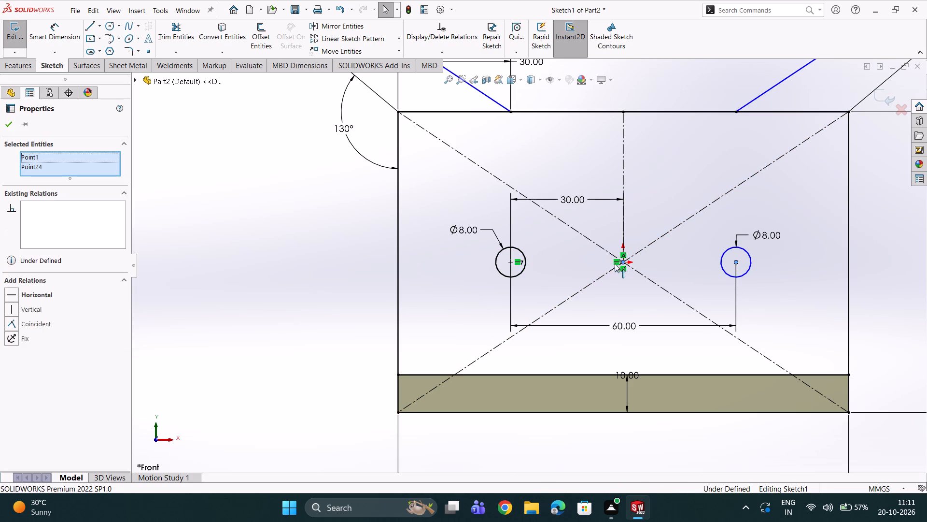
{"action": "left_click", "coordinate": [8, 295]}
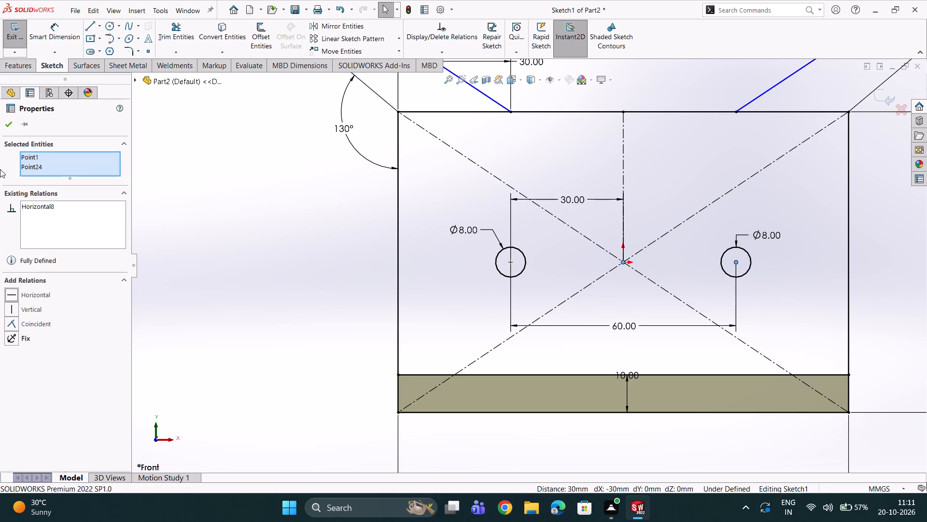
{"action": "left_click", "coordinate": [14, 127]}
{"action": "scroll", "coordinate": [343, 301], "scroll_direction": "up", "scroll_amount": 2}
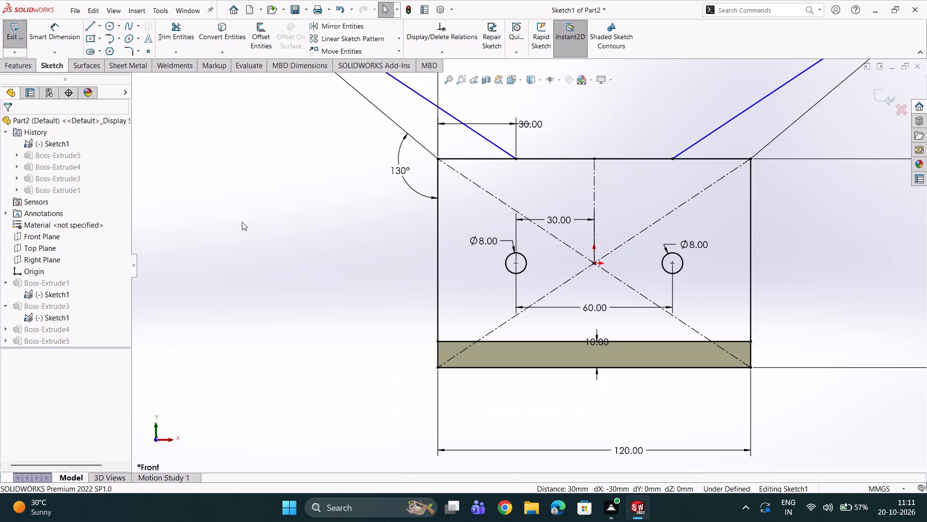
{"action": "left_click", "coordinate": [19, 40]}
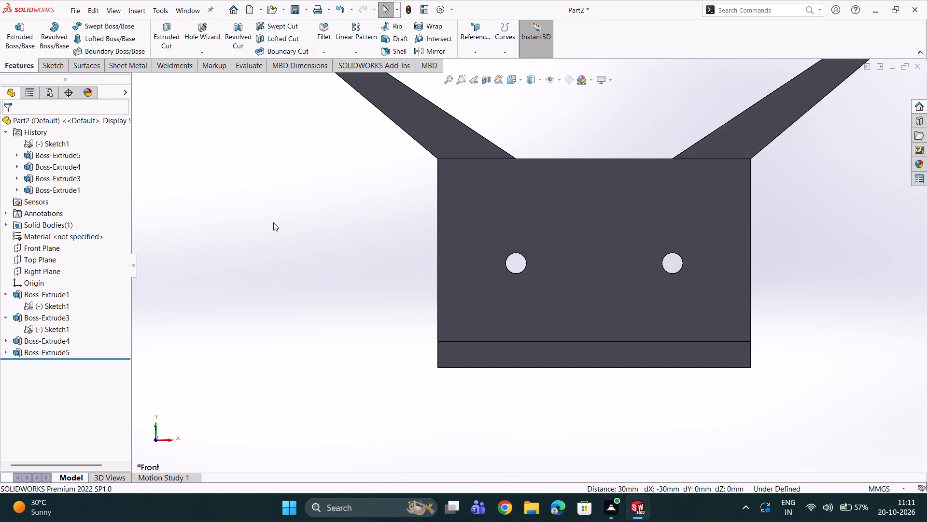
Edit Boss-Extrude5, the 10 mm rear plate, adding both 8 mm circle regions to its selected contours.
{"action": "middle_click_drag", "start_coordinate": [313, 250], "coordinate": [393, 378]}
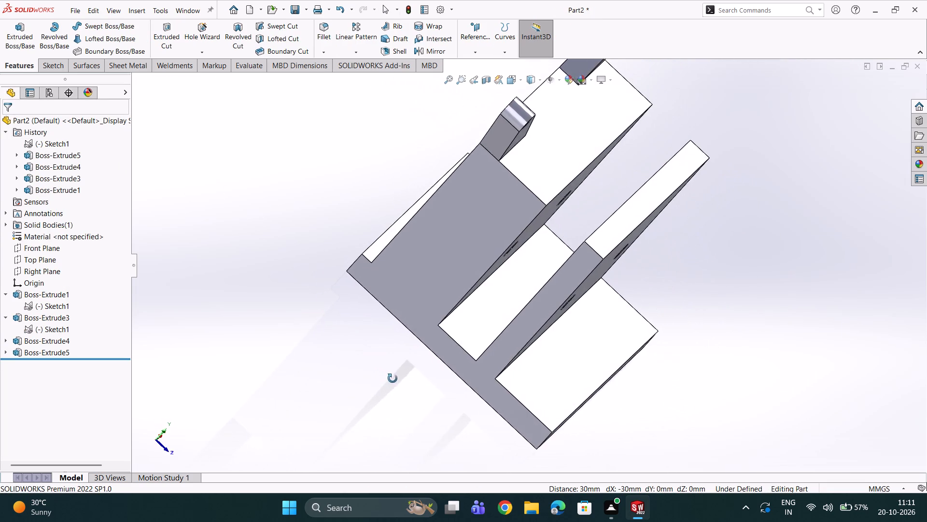
{"action": "middle_click_drag", "start_coordinate": [393, 378], "coordinate": [380, 370]}
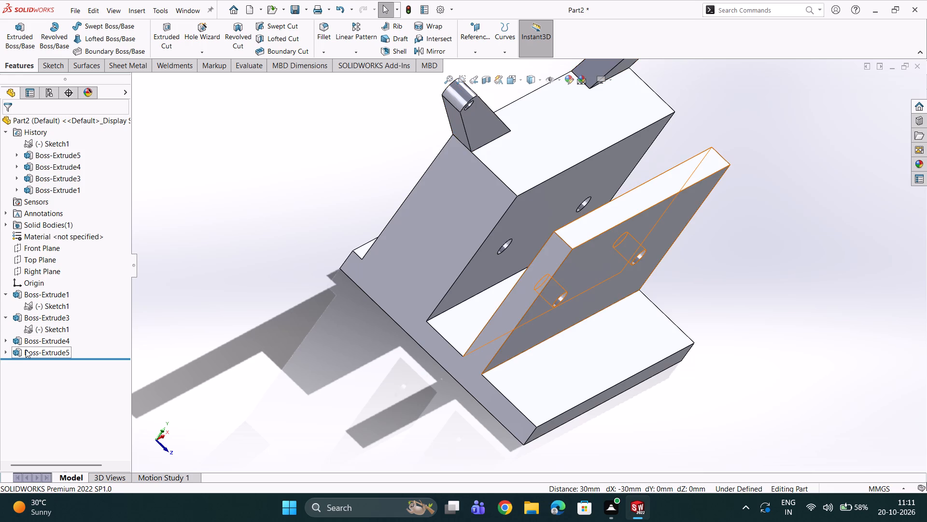
{"action": "left_click", "coordinate": [26, 349]}
{"action": "left_click", "coordinate": [34, 323]}
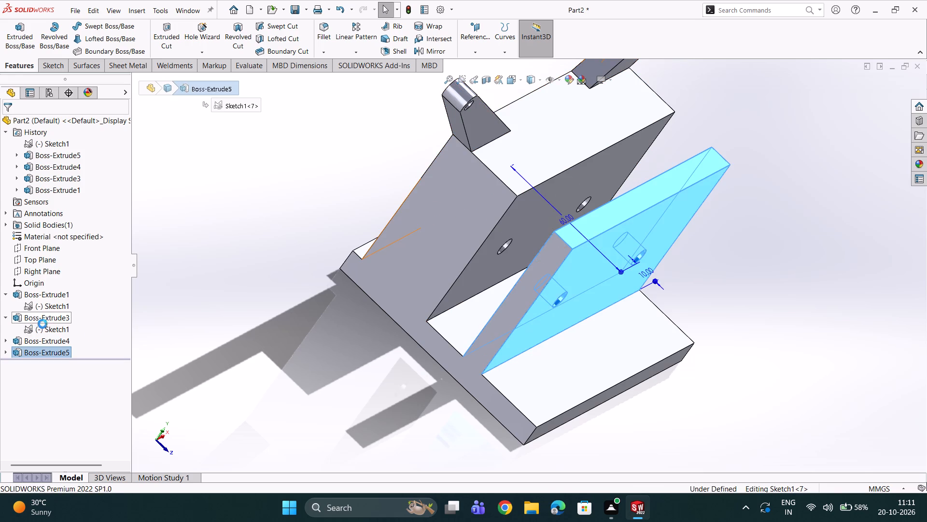
{"action": "left_click", "coordinate": [59, 349]}
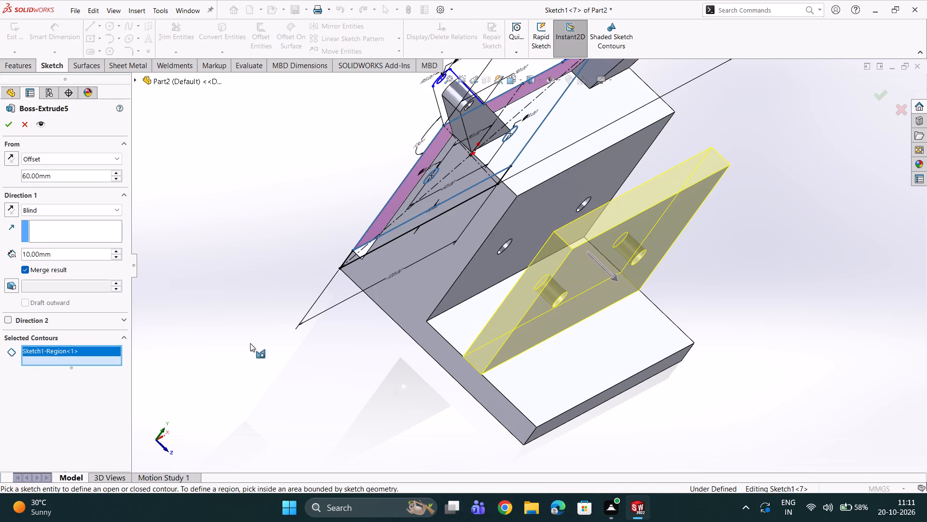
{"action": "scroll", "coordinate": [465, 320], "scroll_direction": "down", "scroll_amount": 2}
{"action": "middle_click_drag", "start_coordinate": [483, 302], "coordinate": [540, 334]}
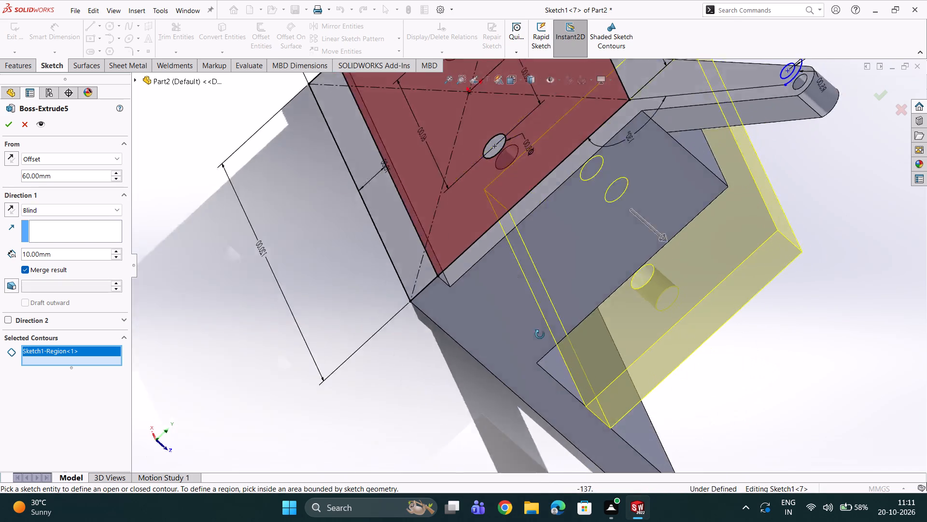
{"action": "middle_click_drag", "start_coordinate": [540, 334], "coordinate": [540, 360]}
{"action": "left_click", "coordinate": [510, 186]}
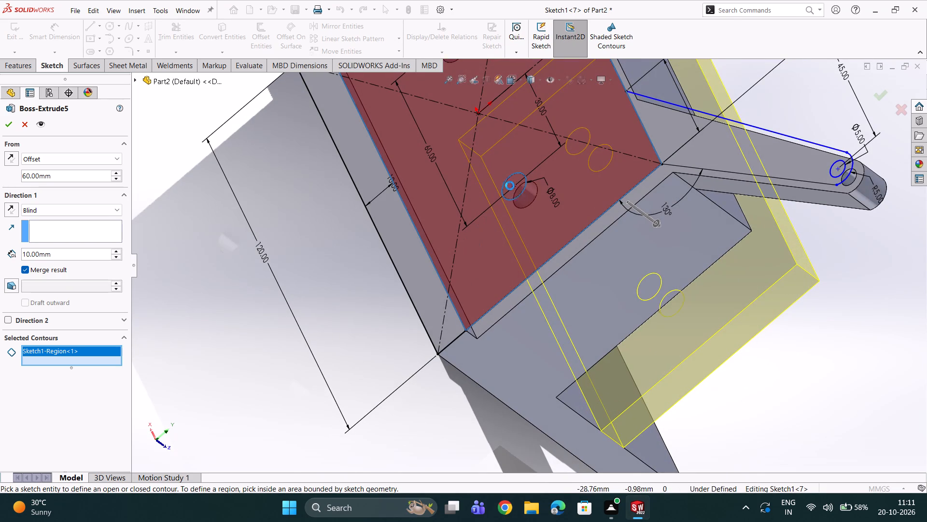
{"action": "scroll", "coordinate": [482, 170], "scroll_direction": "up", "scroll_amount": 4}
{"action": "scroll", "coordinate": [494, 114], "scroll_direction": "down", "scroll_amount": 5}
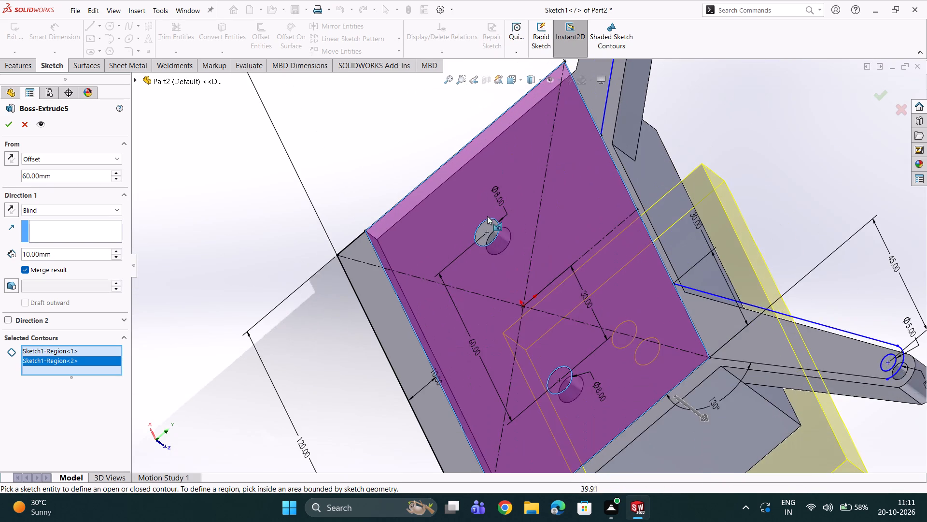
{"action": "left_click", "coordinate": [486, 248]}
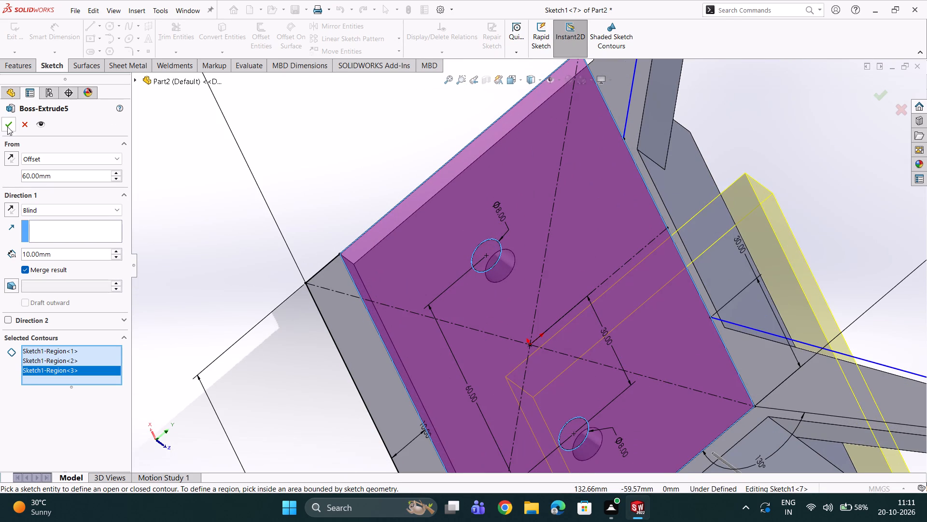
{"action": "left_click", "coordinate": [13, 125]}
Examine the rear plate, the body's holes and the arms of the part from several angles.
{"action": "scroll", "coordinate": [245, 211], "scroll_direction": "up", "scroll_amount": 2}
{"action": "middle_click_drag", "start_coordinate": [266, 220], "coordinate": [206, 122]}
{"action": "scroll", "coordinate": [266, 220], "scroll_direction": "up", "scroll_amount": 1}
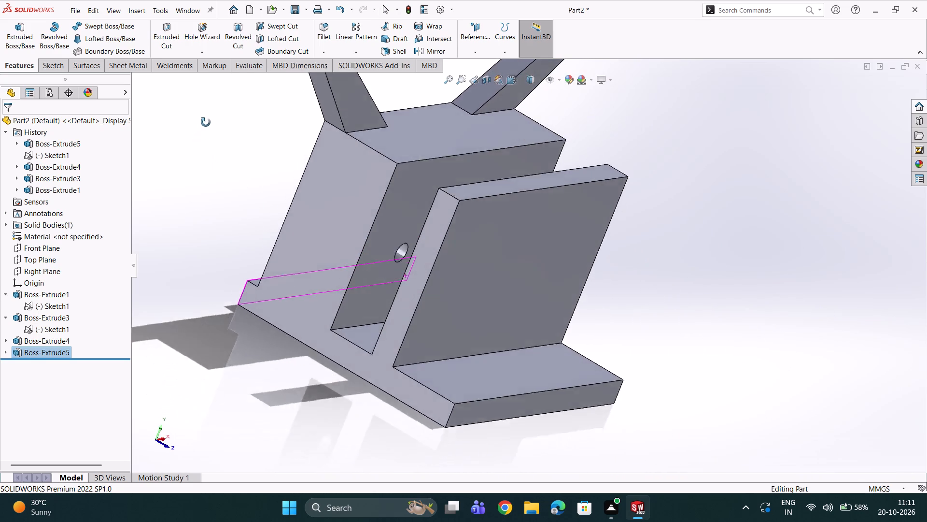
{"action": "middle_click_drag", "start_coordinate": [206, 122], "coordinate": [216, 121]}
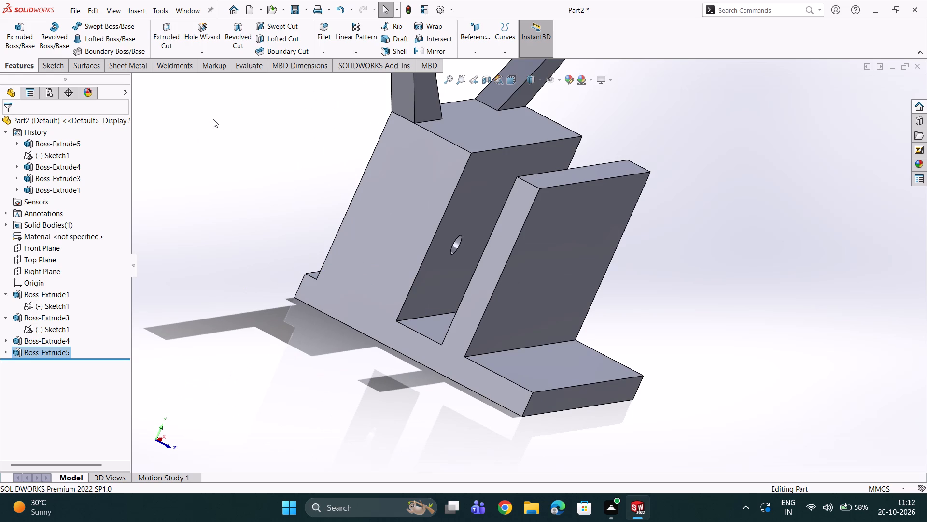
{"action": "scroll", "coordinate": [331, 147], "scroll_direction": "up", "scroll_amount": 3}
{"action": "middle_click_drag", "start_coordinate": [337, 157], "coordinate": [343, 173]}
{"action": "scroll", "coordinate": [338, 159], "scroll_direction": "down", "scroll_amount": 1}
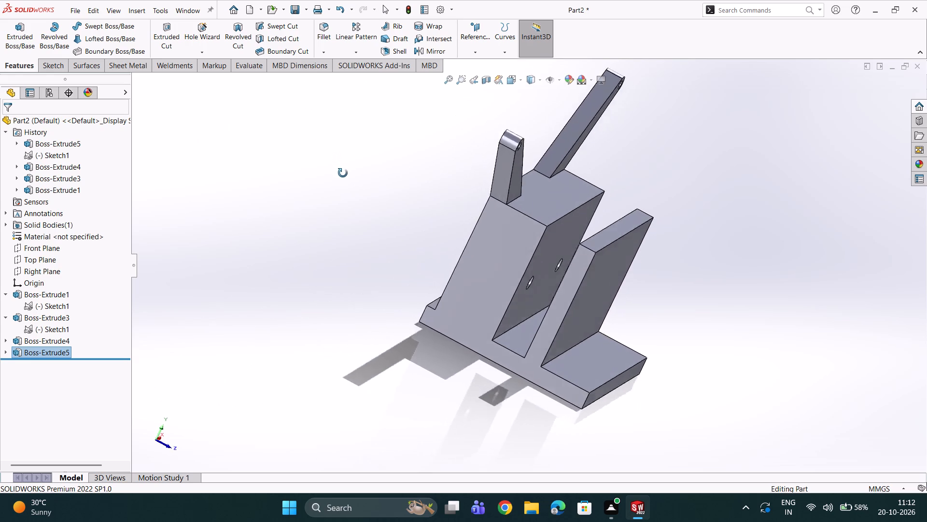
{"action": "middle_click_drag", "start_coordinate": [343, 173], "coordinate": [491, 374]}
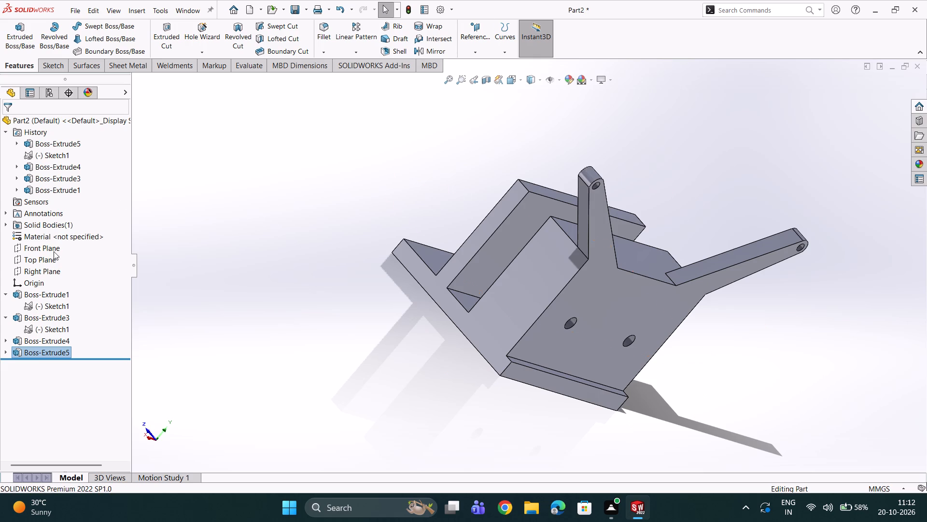
Apply the painted candy apple red appearance to the whole part.
{"action": "double_click", "coordinate": [104, 118]}
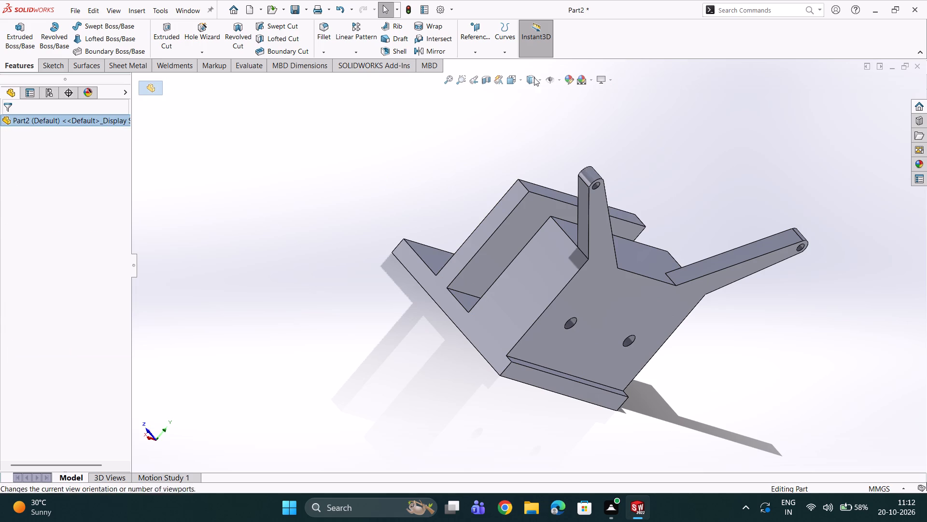
{"action": "double_click", "coordinate": [565, 83]}
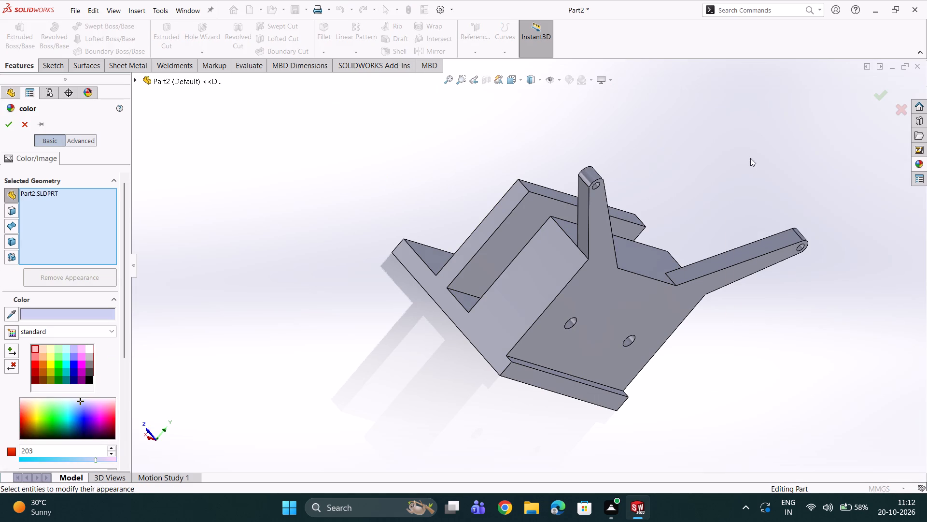
{"action": "left_click", "coordinate": [917, 162]}
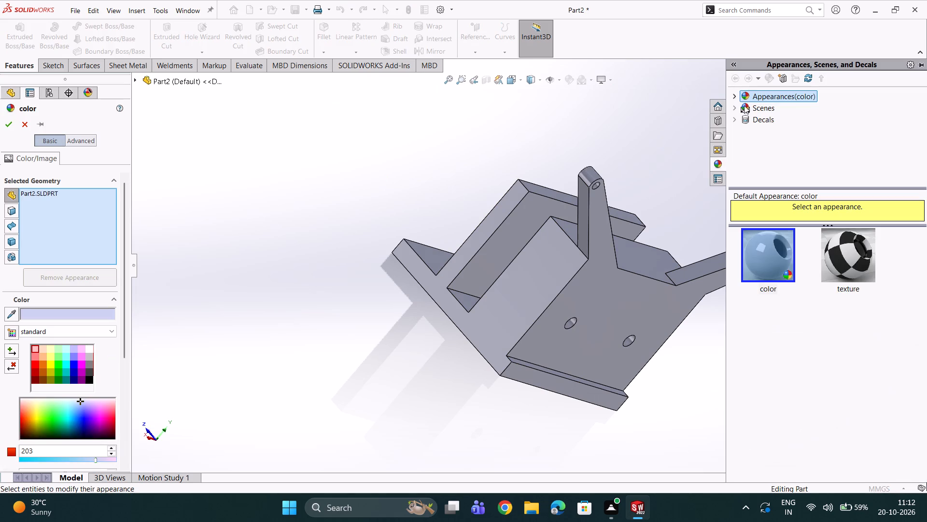
{"action": "left_click", "coordinate": [733, 100]}
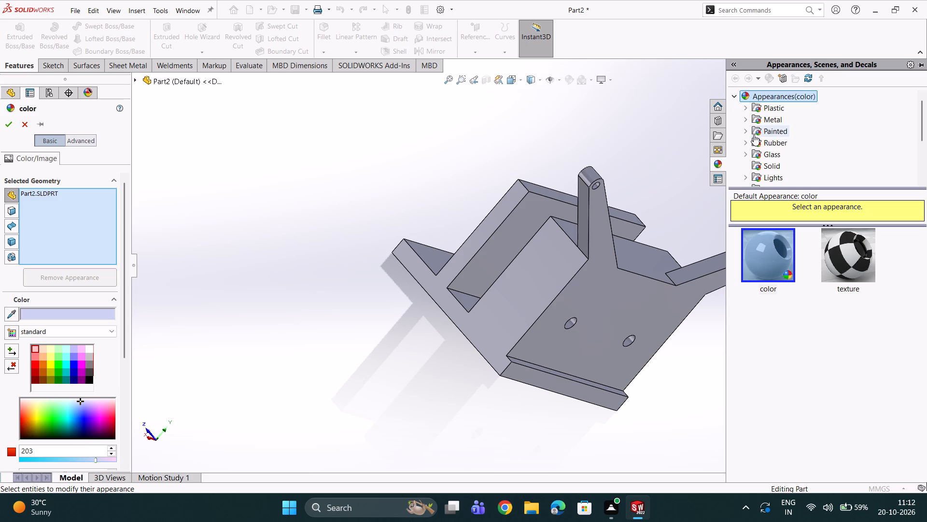
{"action": "left_click", "coordinate": [759, 141]}
{"action": "left_click", "coordinate": [763, 135]}
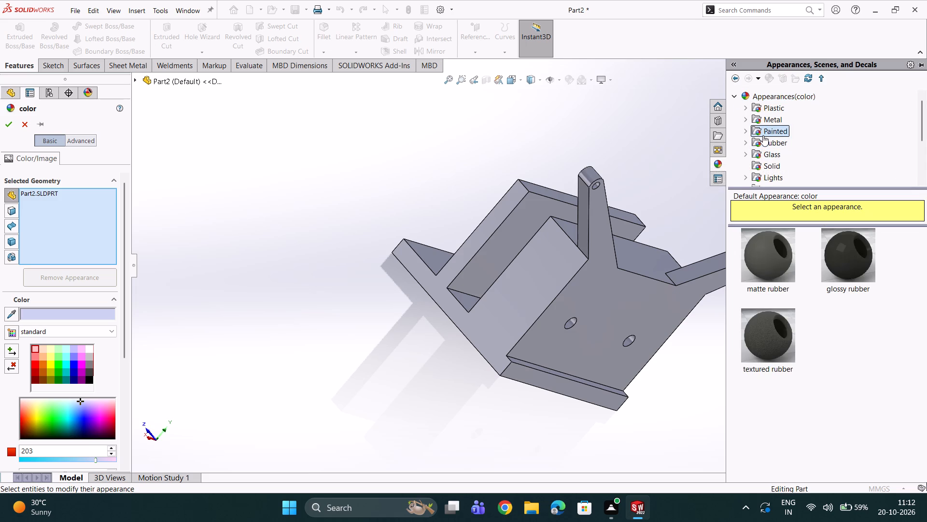
{"action": "left_click", "coordinate": [781, 243]}
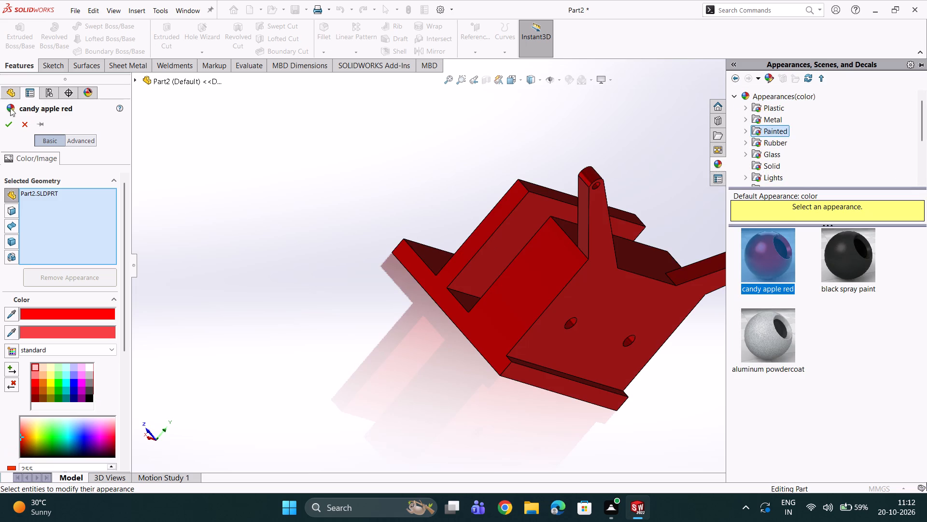
{"action": "left_click", "coordinate": [10, 124]}
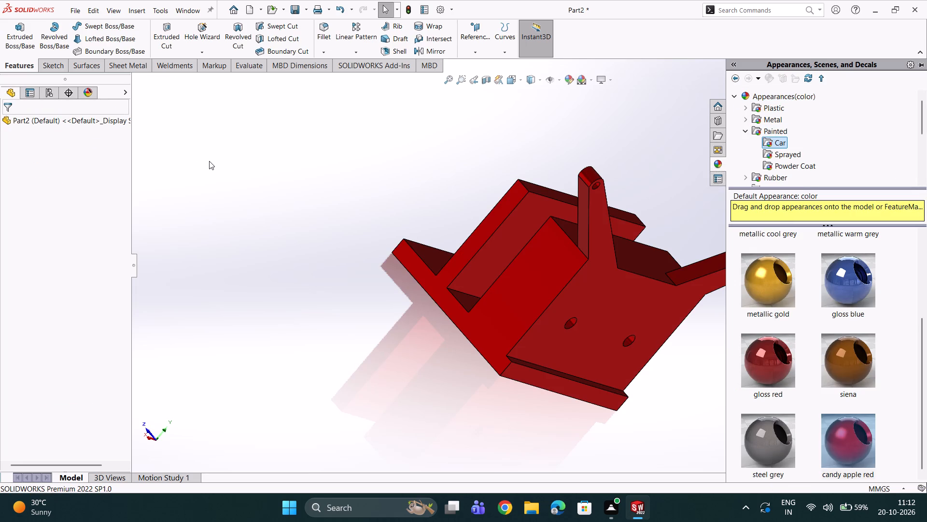
Save the part in the Documents folder as F1.
{"action": "key", "text": "ctrl+s"}
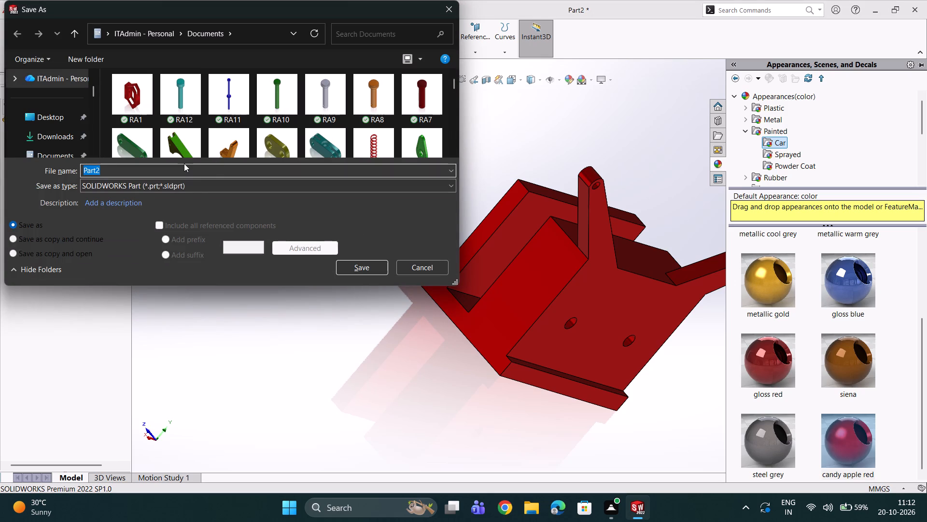
{"action": "key", "text": "f"}
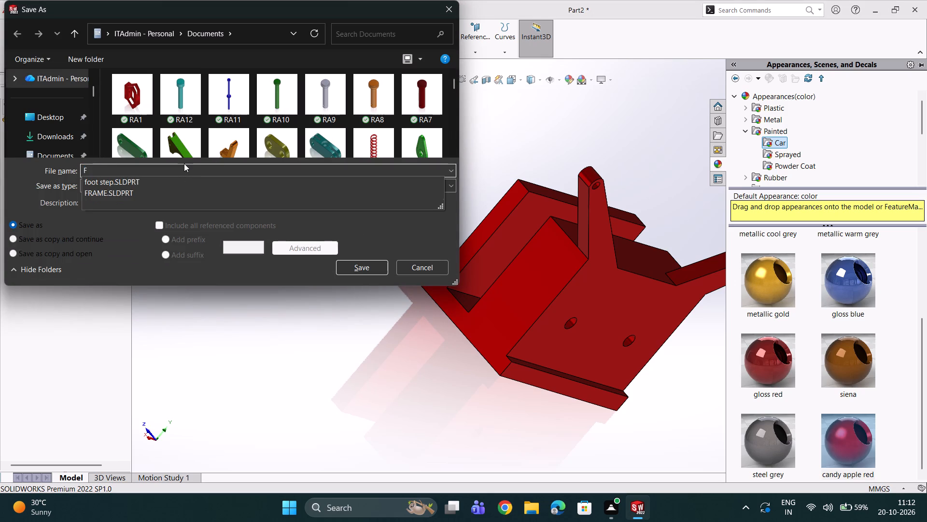
{"action": "key", "text": "1"}
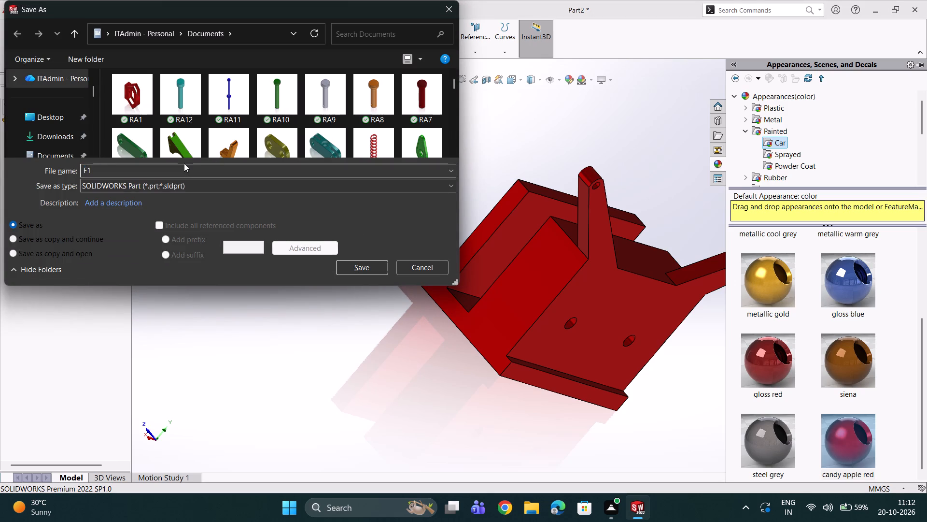
{"action": "key", "text": "Return"}
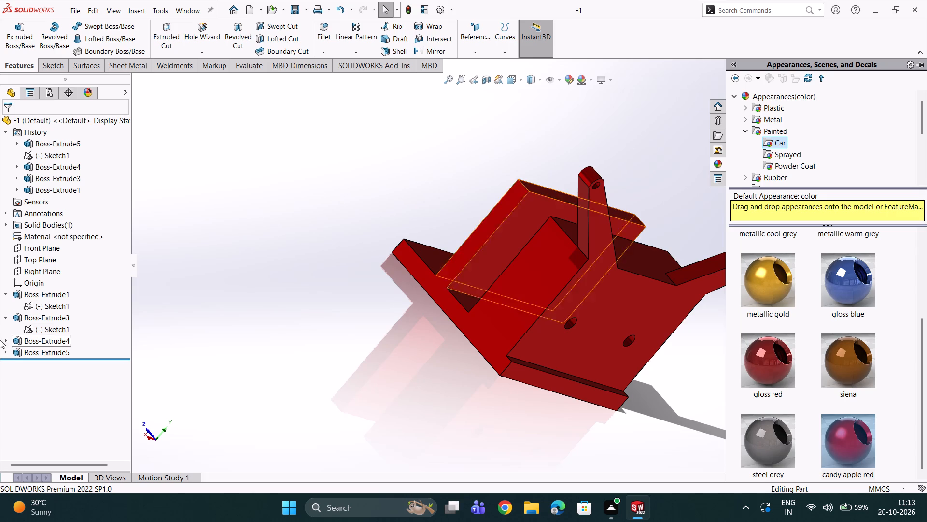
Examine the finished red part's arms, drilled body, base and rear plate from several angles.
{"action": "scroll", "coordinate": [0, 322], "scroll_direction": "up", "scroll_amount": 4}
{"action": "scroll", "coordinate": [328, 263], "scroll_direction": "up", "scroll_amount": 2}
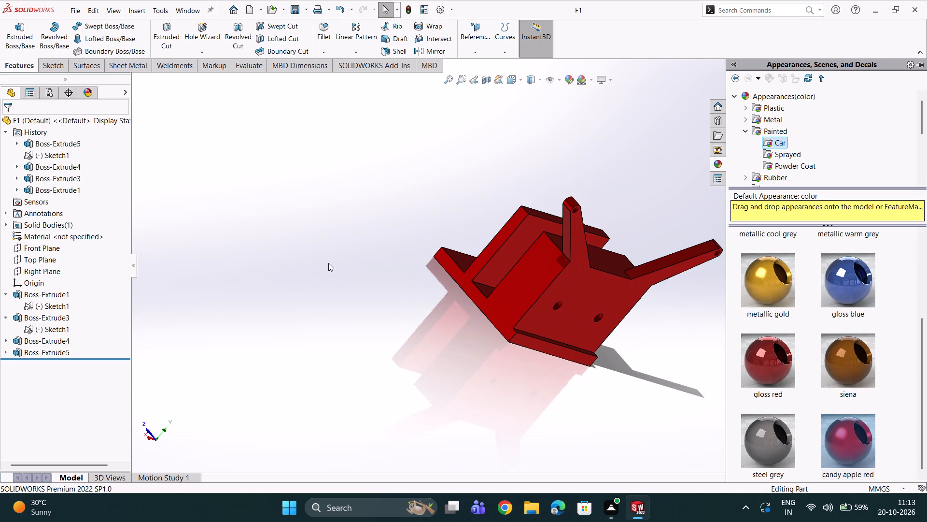
{"action": "scroll", "coordinate": [379, 263], "scroll_direction": "up", "scroll_amount": 1}
{"action": "middle_click_drag", "start_coordinate": [379, 262], "coordinate": [495, 512]}
{"action": "scroll", "coordinate": [511, 348], "scroll_direction": "up", "scroll_amount": 2}
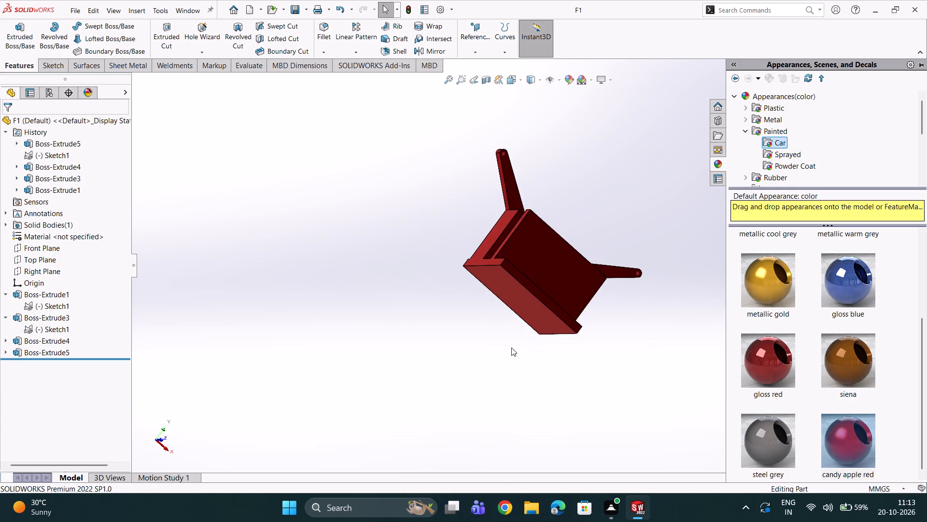
{"action": "scroll", "coordinate": [511, 348], "scroll_direction": "up", "scroll_amount": 1}
{"action": "middle_click_drag", "start_coordinate": [559, 261], "coordinate": [380, 308]}
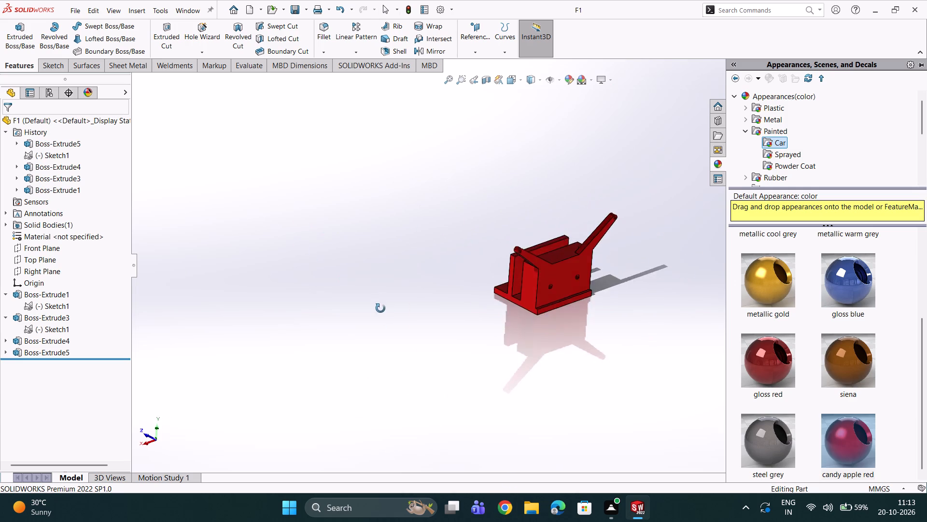
{"action": "middle_click_drag", "start_coordinate": [380, 308], "coordinate": [409, 330]}
{"action": "scroll", "coordinate": [583, 291], "scroll_direction": "down", "scroll_amount": 6}
{"action": "middle_click_drag", "start_coordinate": [547, 256], "coordinate": [508, 216]}
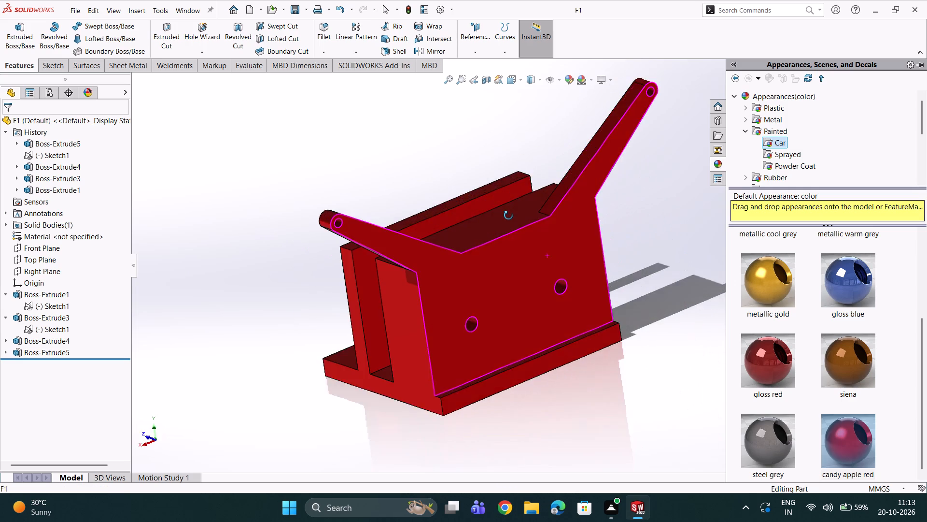
{"action": "middle_click_drag", "start_coordinate": [508, 216], "coordinate": [506, 203]}
{"action": "scroll", "coordinate": [506, 203], "scroll_direction": "up", "scroll_amount": 2}
{"action": "scroll", "coordinate": [523, 215], "scroll_direction": "down", "scroll_amount": 2}
{"action": "scroll", "coordinate": [553, 240], "scroll_direction": "up", "scroll_amount": 3}
{"action": "scroll", "coordinate": [575, 236], "scroll_direction": "down", "scroll_amount": 2}
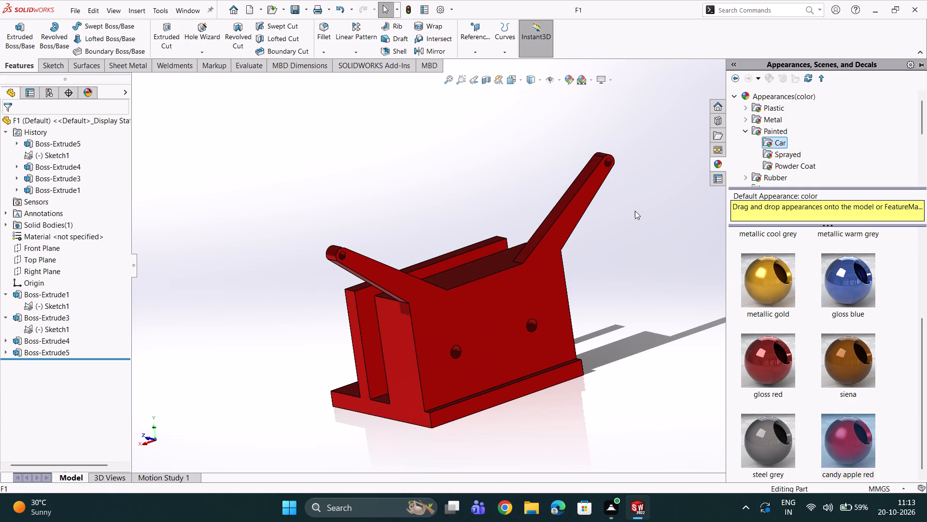
{"action": "left_click", "coordinate": [634, 212]}
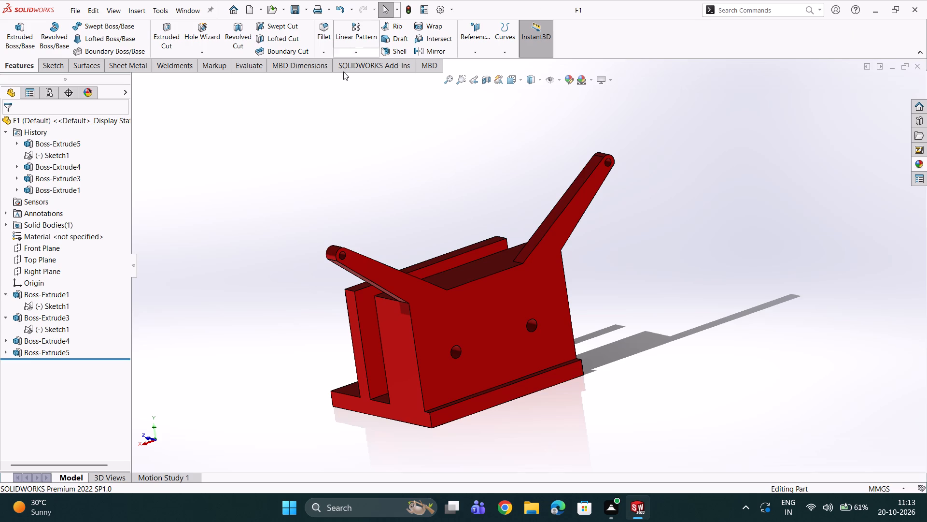
Close the F1 part document.
{"action": "left_click", "coordinate": [917, 69]}
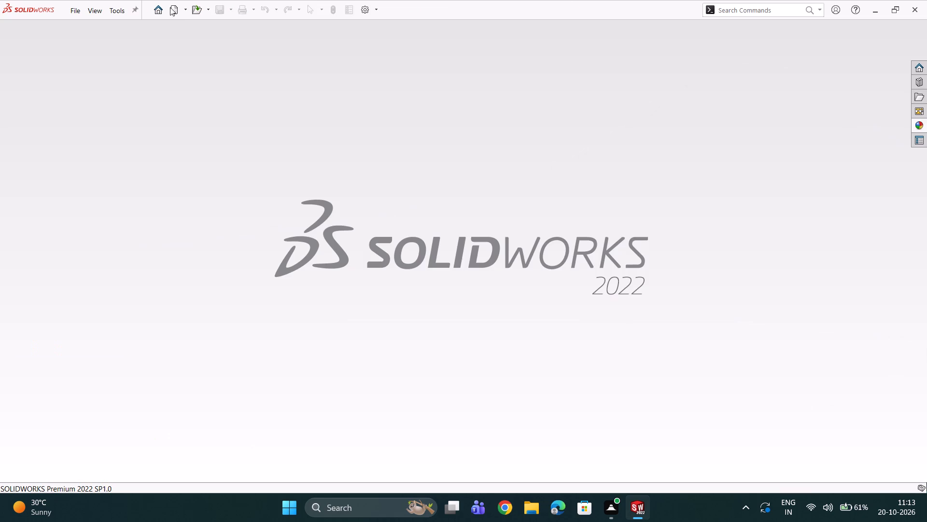
Create a new part document and set its units to MMGS (millimeter, gram, second).
{"action": "left_click", "coordinate": [171, 4]}
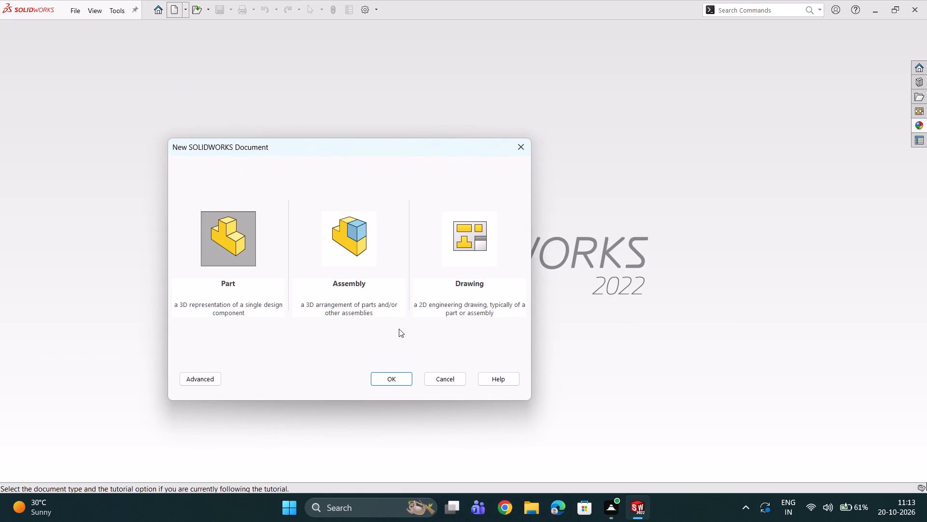
{"action": "left_click", "coordinate": [399, 381]}
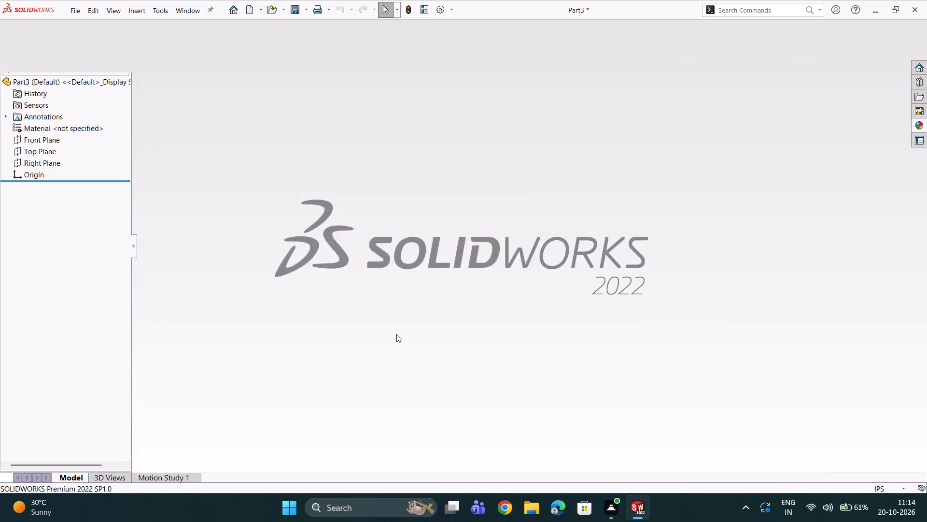
{"action": "left_click", "coordinate": [897, 490]}
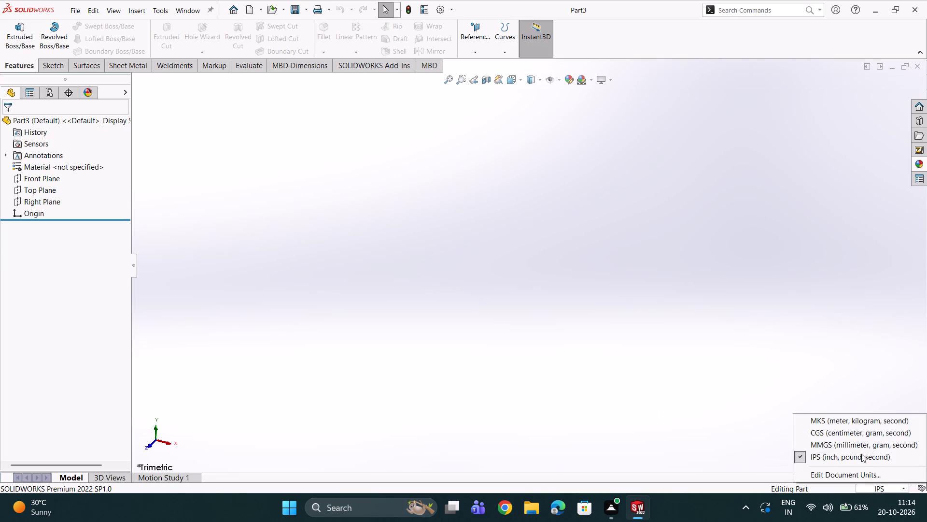
{"action": "double_click", "coordinate": [859, 449]}
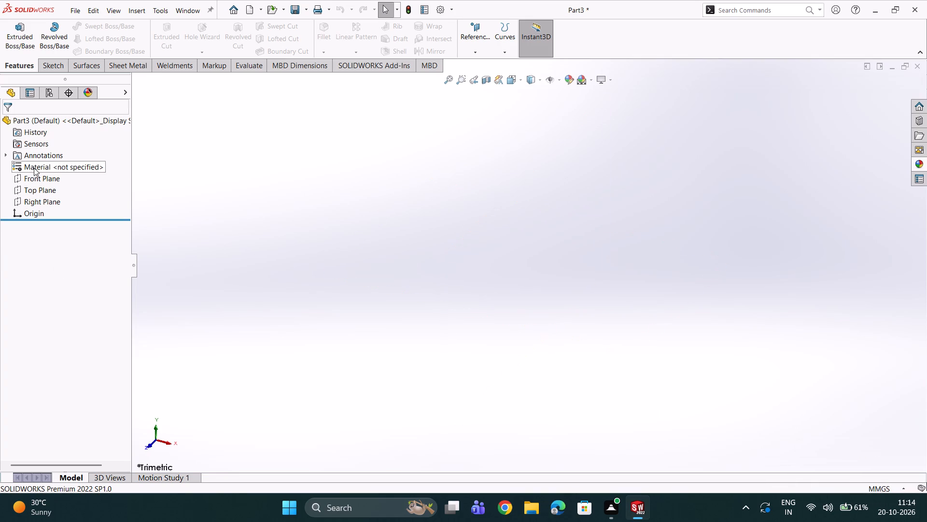
Sketch three concentric circles on the Front Plane, centred at the origin, with radii of about 63, 48 and 8 mm.
{"action": "left_click", "coordinate": [34, 182]}
{"action": "double_click", "coordinate": [41, 167]}
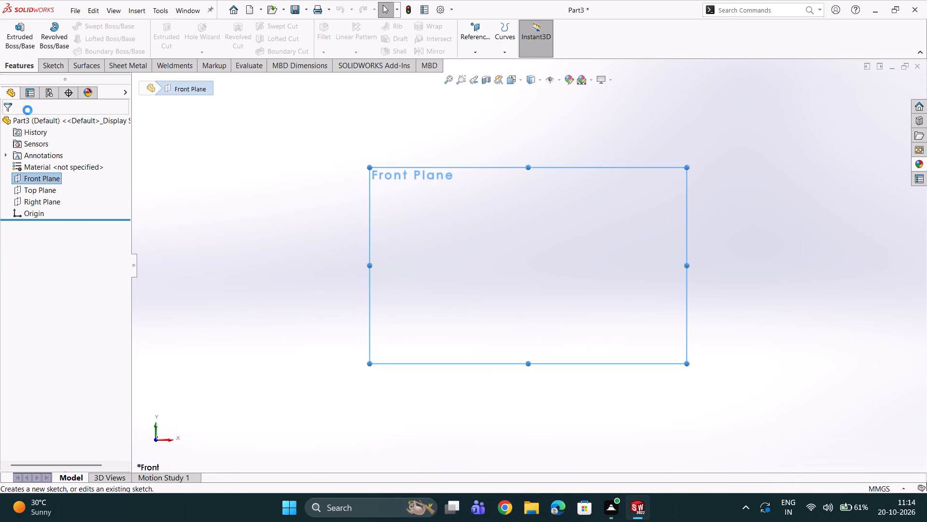
{"action": "left_click", "coordinate": [108, 26]}
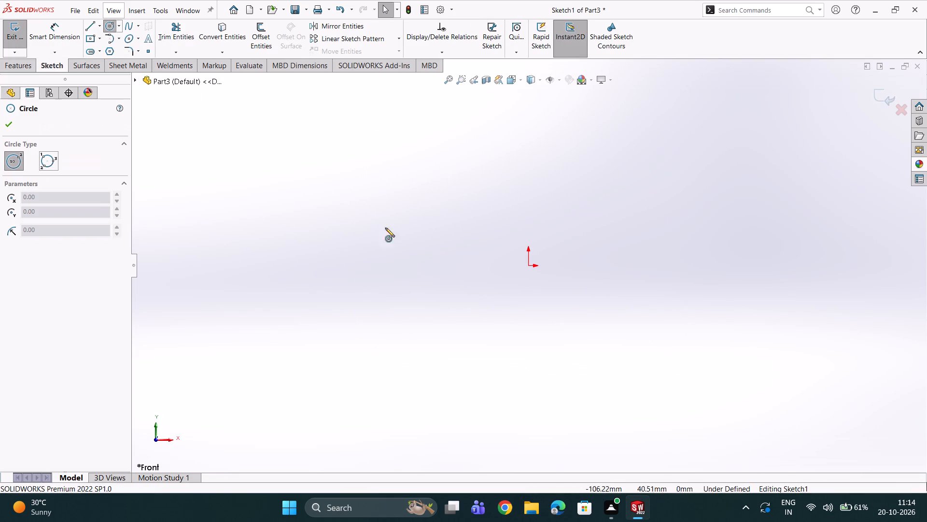
{"action": "left_click", "coordinate": [528, 267]}
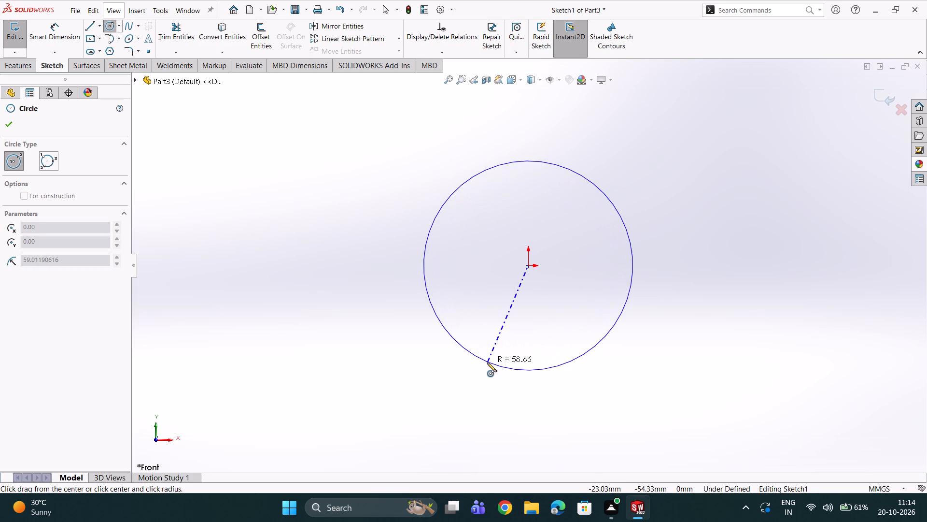
{"action": "left_click", "coordinate": [487, 371]}
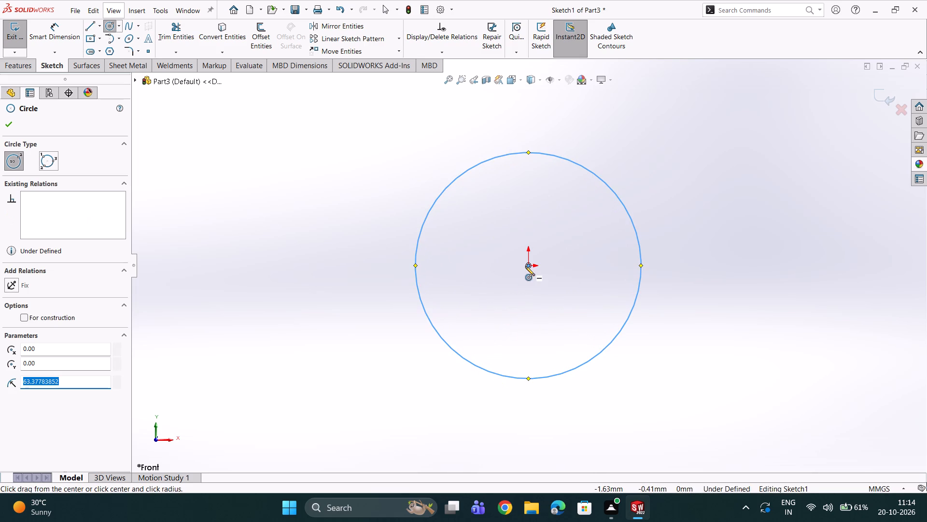
{"action": "double_click", "coordinate": [527, 266]}
{"action": "left_click", "coordinate": [529, 266]}
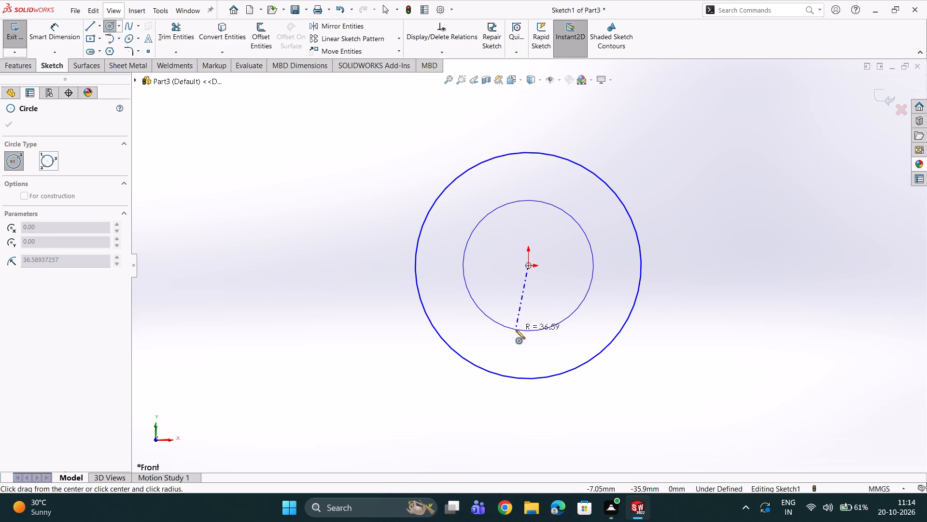
{"action": "left_click", "coordinate": [516, 349]}
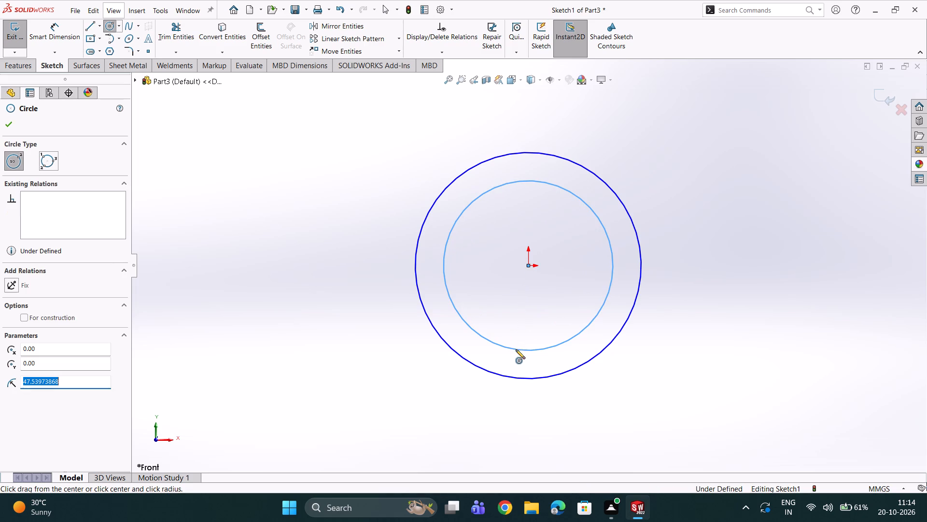
{"action": "left_click", "coordinate": [529, 266]}
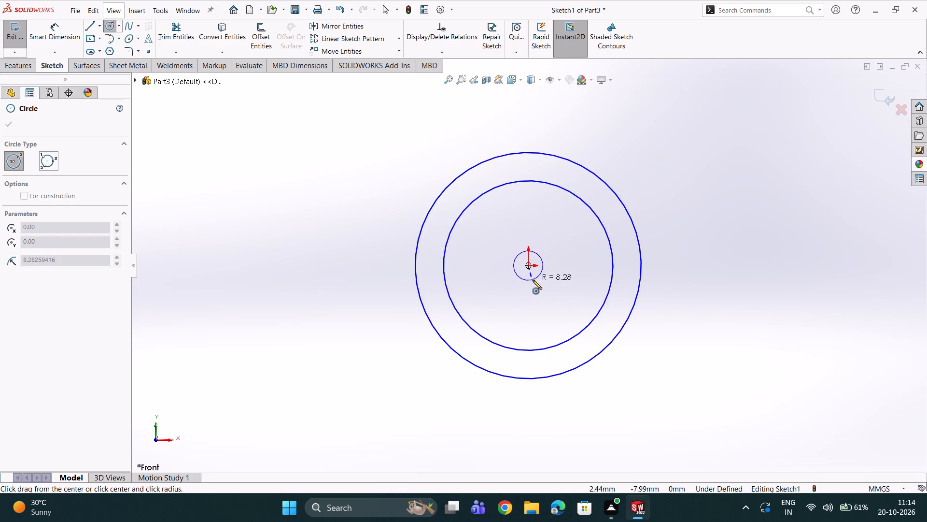
{"action": "left_click", "coordinate": [533, 280]}
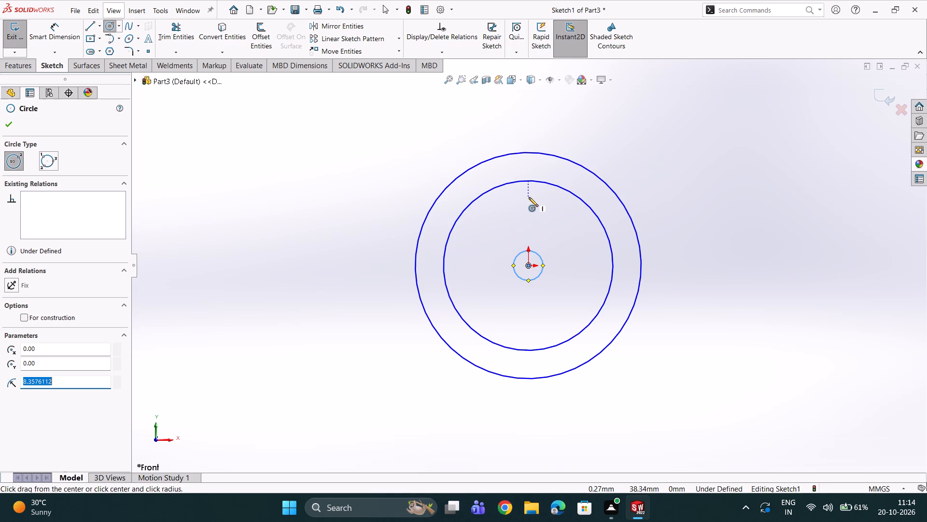
Sketch a circle of about 5.7 mm radius centred about 33 mm directly above the origin, inside the middle circle.
{"action": "double_click", "coordinate": [529, 203]}
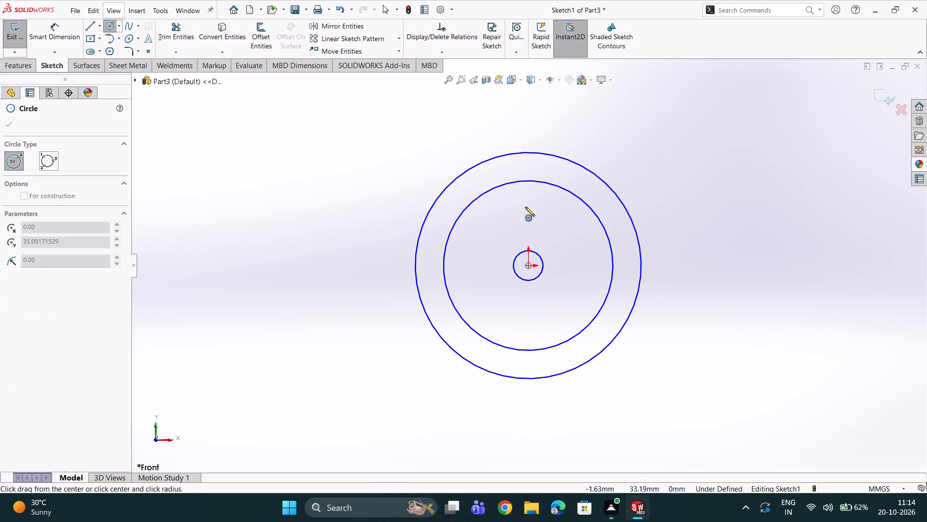
{"action": "double_click", "coordinate": [529, 203]}
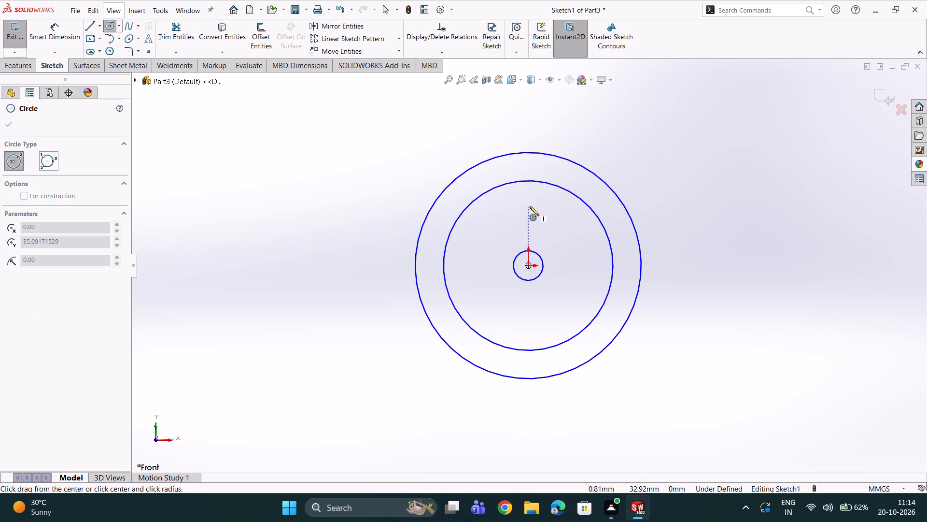
{"action": "left_click", "coordinate": [530, 206]}
{"action": "left_click", "coordinate": [538, 207]}
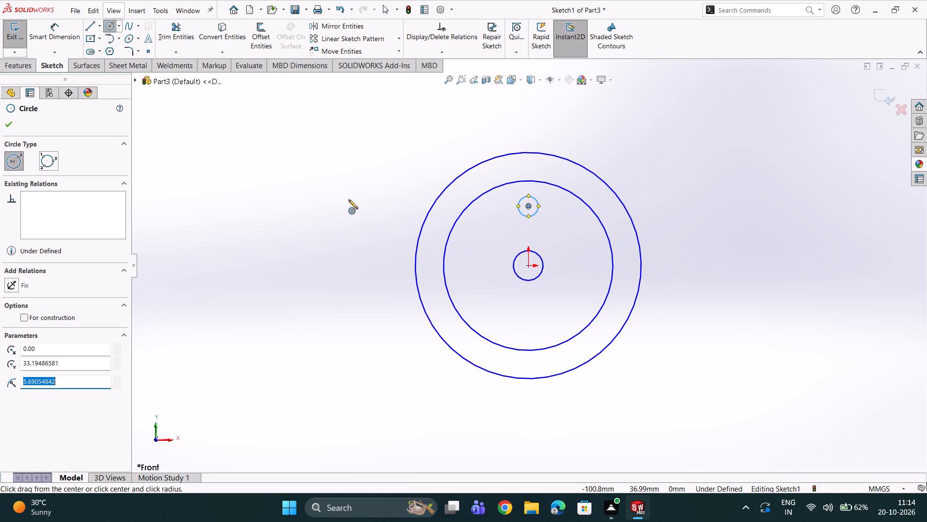
Sketch a circle of about 8.3 mm radius centred about 55 mm directly above the origin, tangent to the outer circle.
{"action": "scroll", "coordinate": [521, 155], "scroll_direction": "down", "scroll_amount": 2}
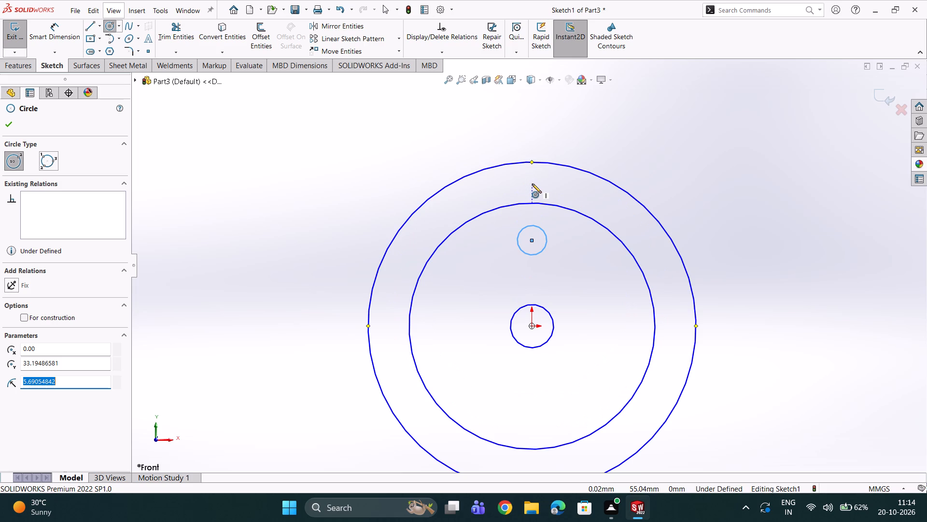
{"action": "left_click", "coordinate": [532, 184]}
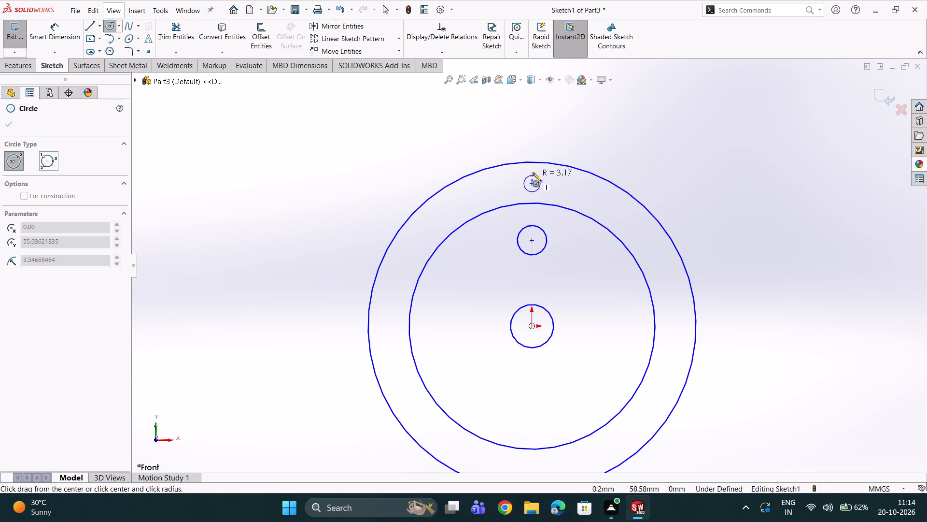
{"action": "left_click", "coordinate": [530, 162]}
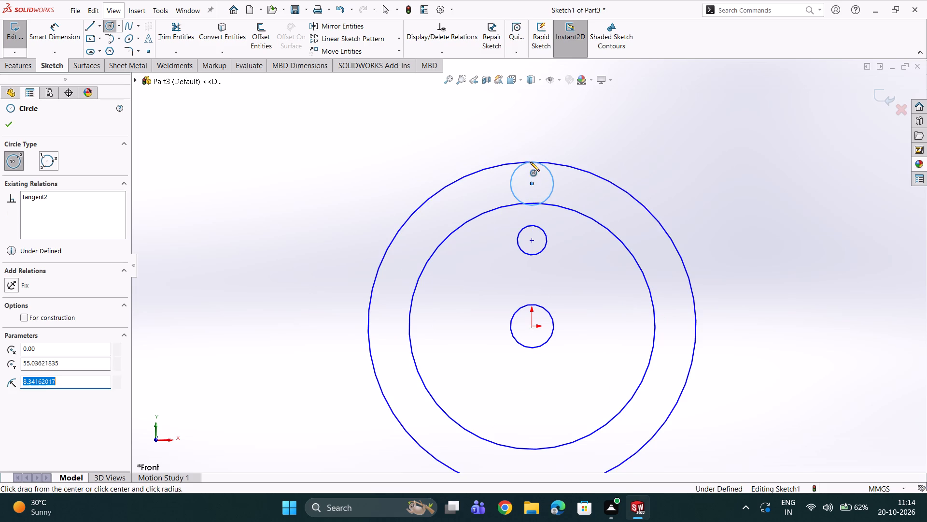
{"action": "scroll", "coordinate": [534, 186], "scroll_direction": "down", "scroll_amount": 3}
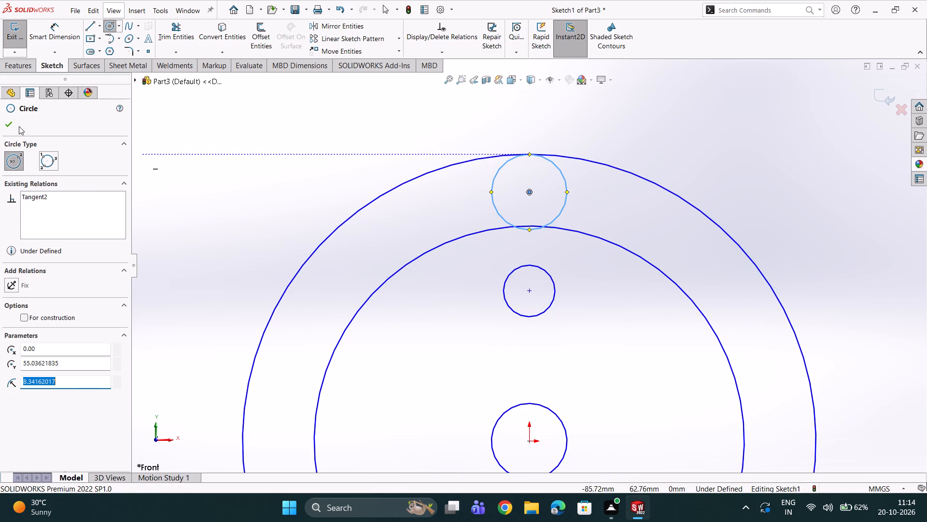
{"action": "left_click", "coordinate": [12, 121]}
Dimension the outermost circle with a diameter of 64 mm.
{"action": "scroll", "coordinate": [411, 218], "scroll_direction": "up", "scroll_amount": 2}
{"action": "left_click", "coordinate": [68, 35]}
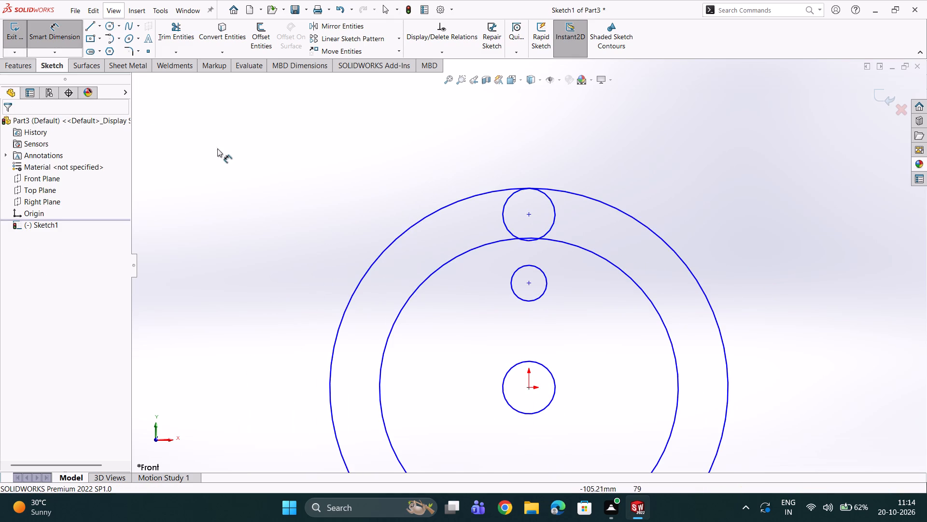
{"action": "left_click", "coordinate": [698, 282]}
{"action": "left_click", "coordinate": [765, 270]}
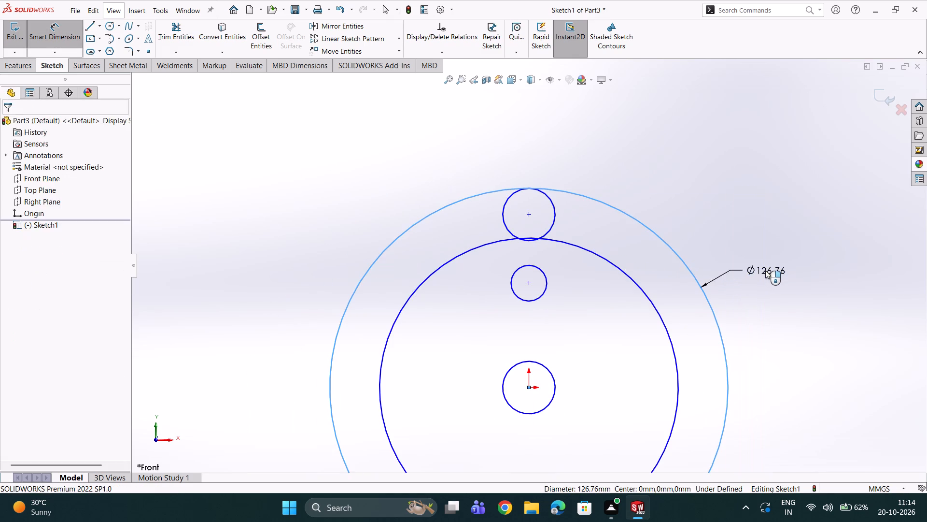
{"action": "type", "text": "64"}
{"action": "key", "text": "Return"}
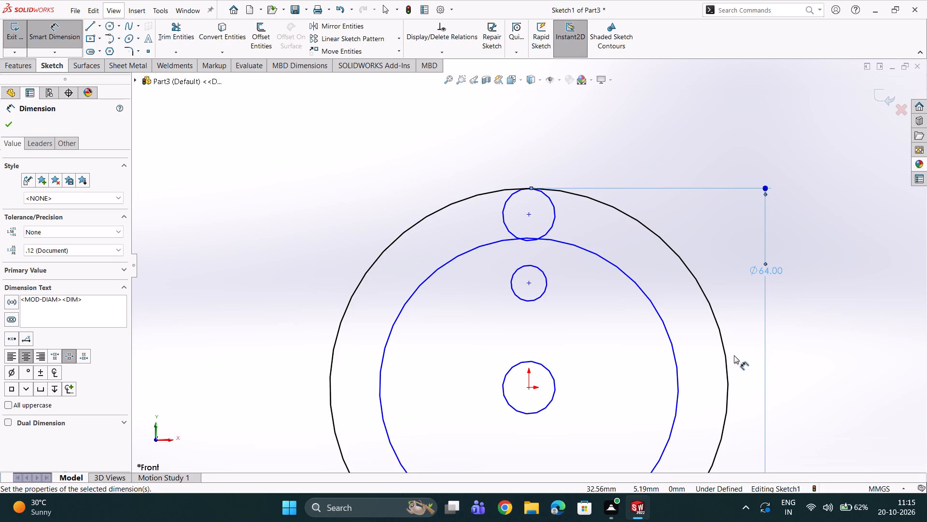
Dimension the second-largest concentric circle with a diameter of 54 mm (27+27).
{"action": "left_click", "coordinate": [670, 340]}
{"action": "left_click", "coordinate": [723, 165]}
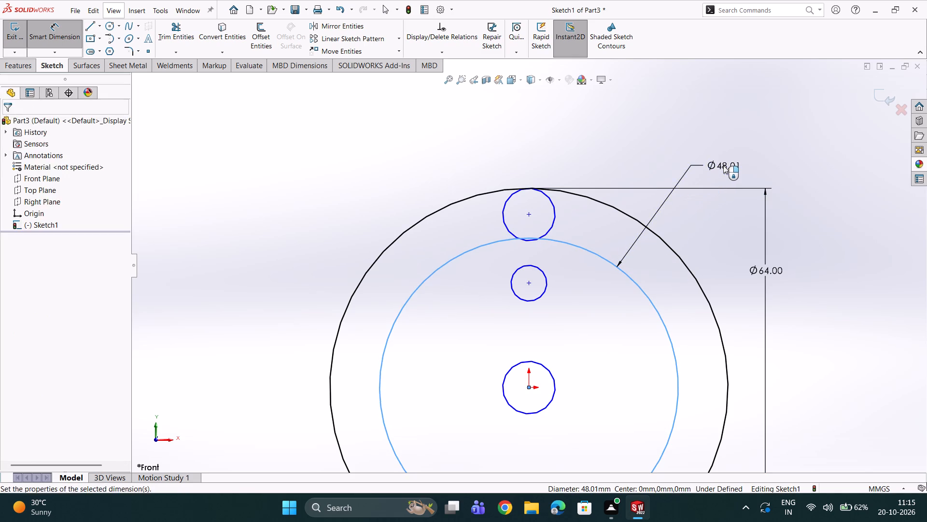
{"action": "type", "text": "27"}
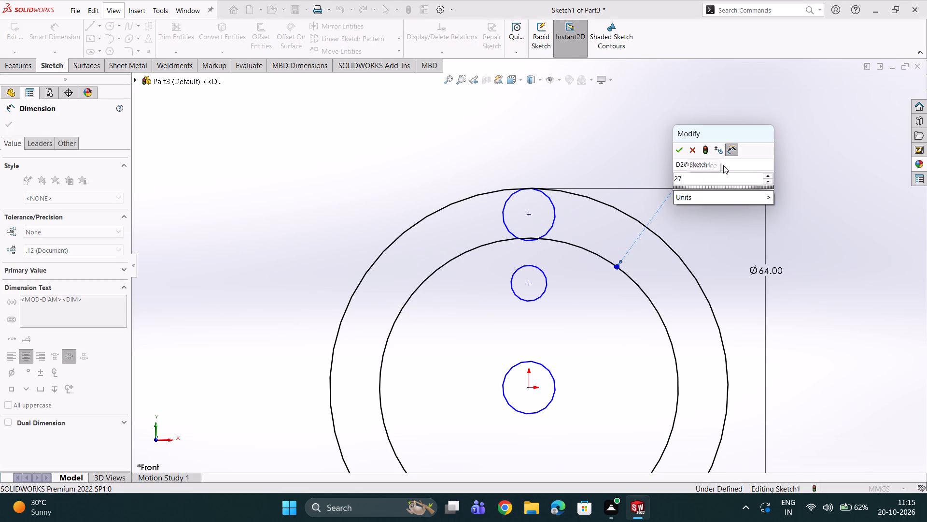
{"action": "type", "text": "+27"}
{"action": "key", "text": "Return"}
Dimension the circle tangent to the outer circle with a diameter of 20 mm.
{"action": "scroll", "coordinate": [612, 259], "scroll_direction": "down", "scroll_amount": 2}
{"action": "scroll", "coordinate": [523, 226], "scroll_direction": "down", "scroll_amount": 2}
{"action": "left_click", "coordinate": [514, 159]}
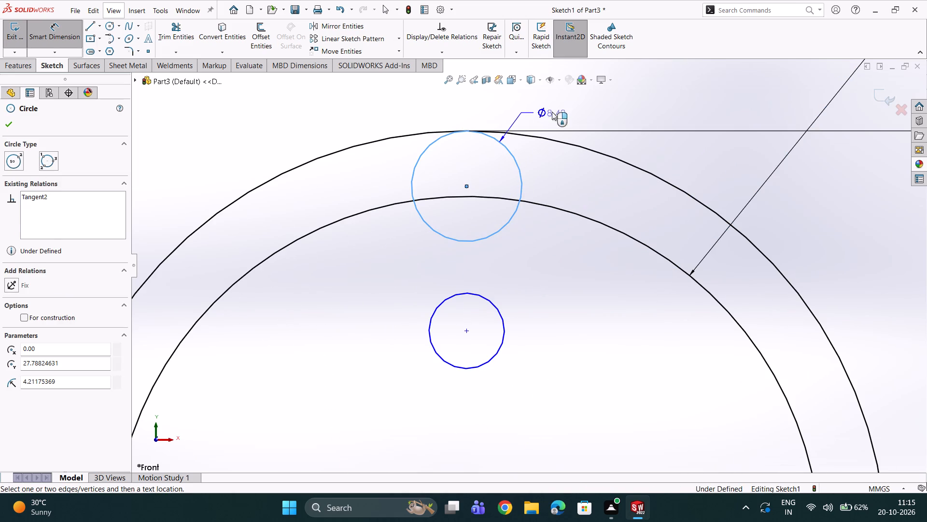
{"action": "left_click", "coordinate": [568, 96]}
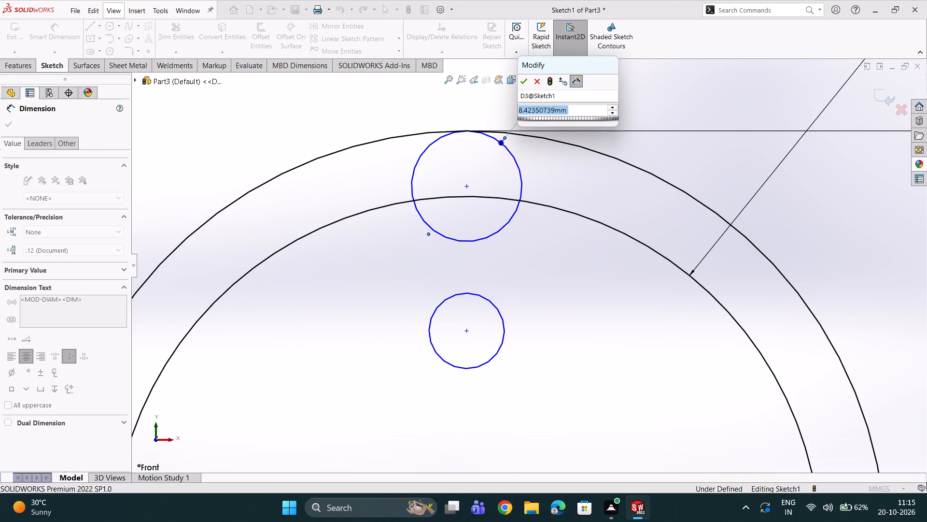
{"action": "type", "text": "20"}
{"action": "key", "text": "Return"}
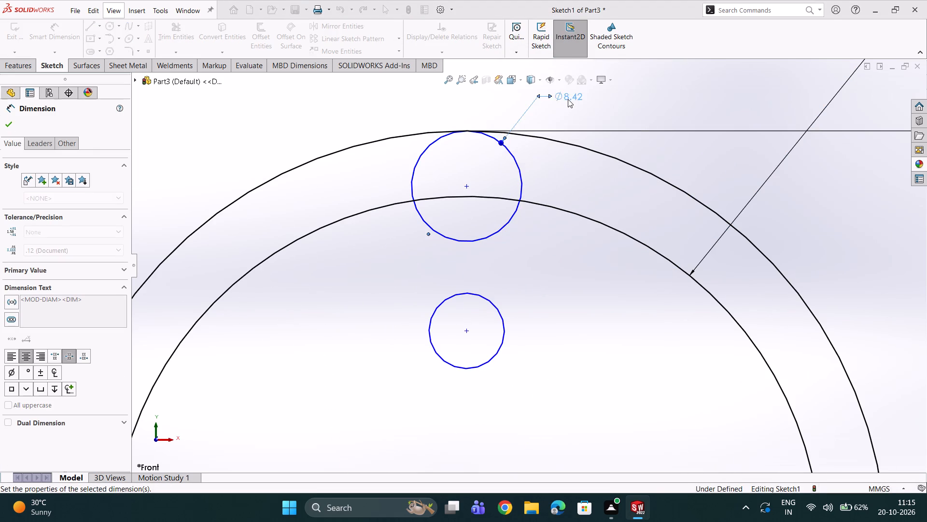
Start a sketch line near the point where the 20 mm circle touches the 64 mm circle.
{"action": "scroll", "coordinate": [437, 162], "scroll_direction": "up", "scroll_amount": 2}
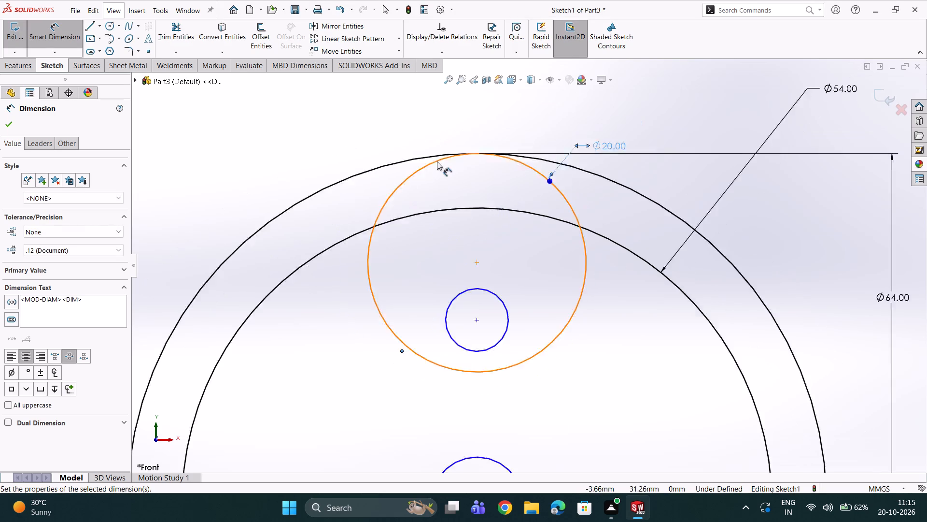
{"action": "scroll", "coordinate": [479, 175], "scroll_direction": "down", "scroll_amount": 6}
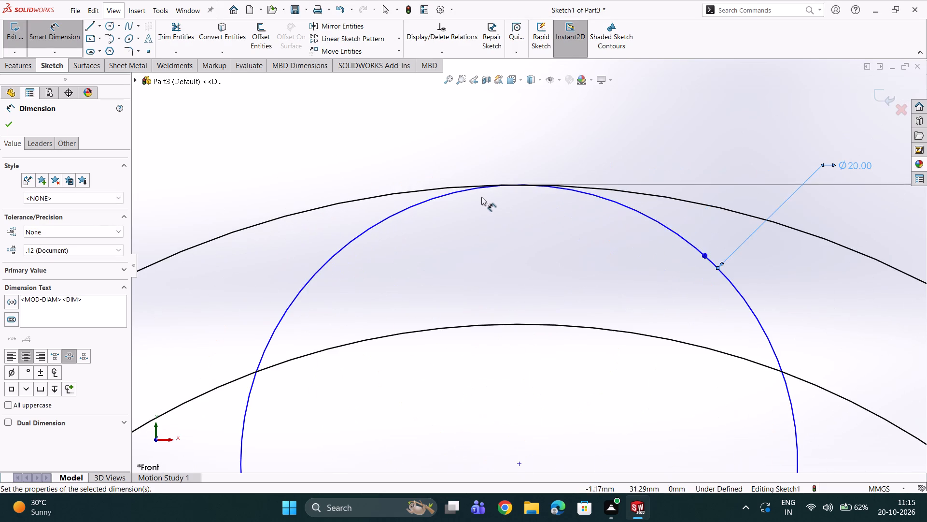
{"action": "scroll", "coordinate": [486, 192], "scroll_direction": "down", "scroll_amount": 1}
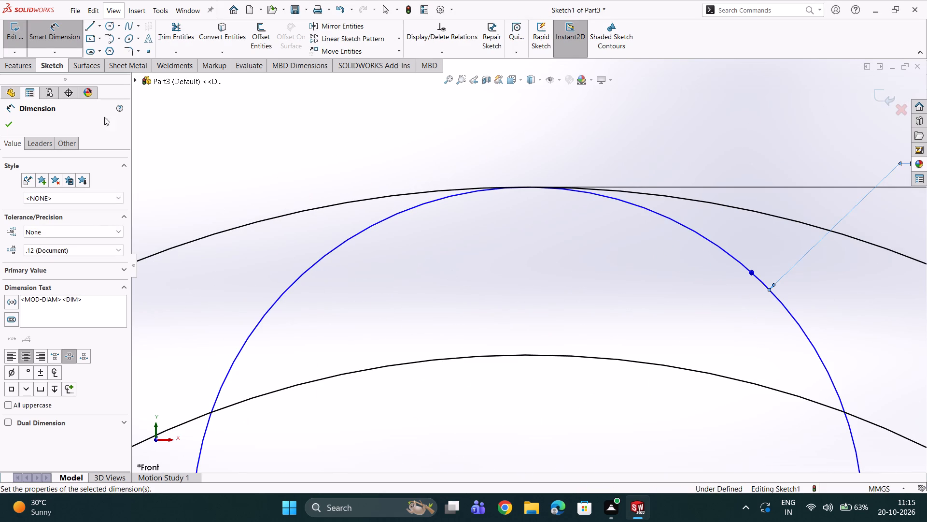
{"action": "left_click", "coordinate": [87, 26]}
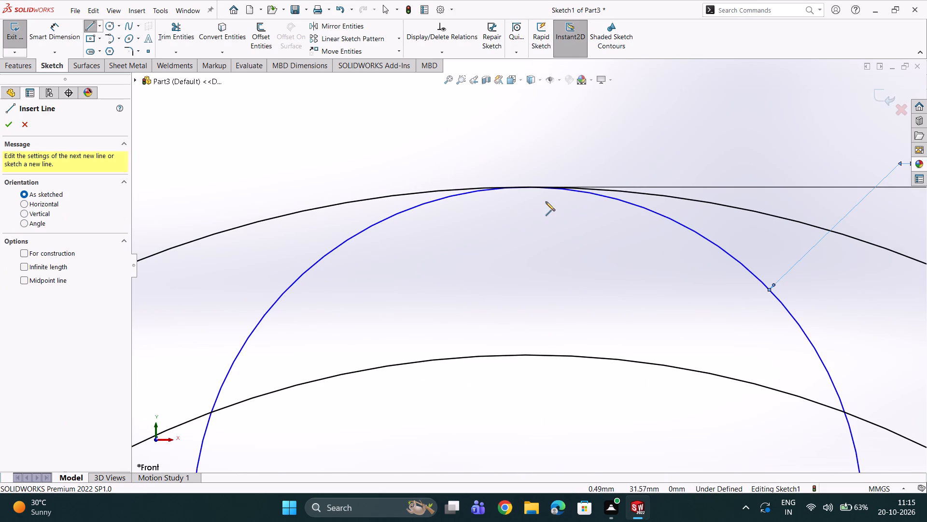
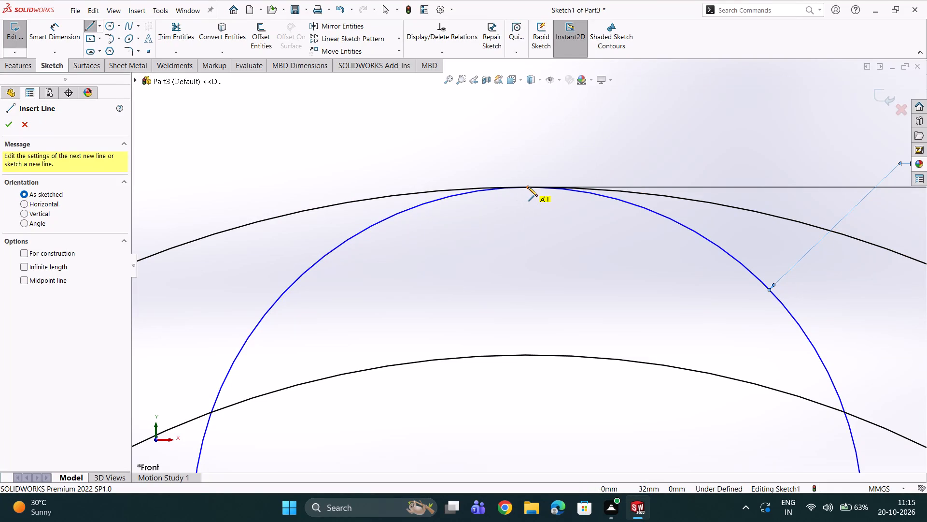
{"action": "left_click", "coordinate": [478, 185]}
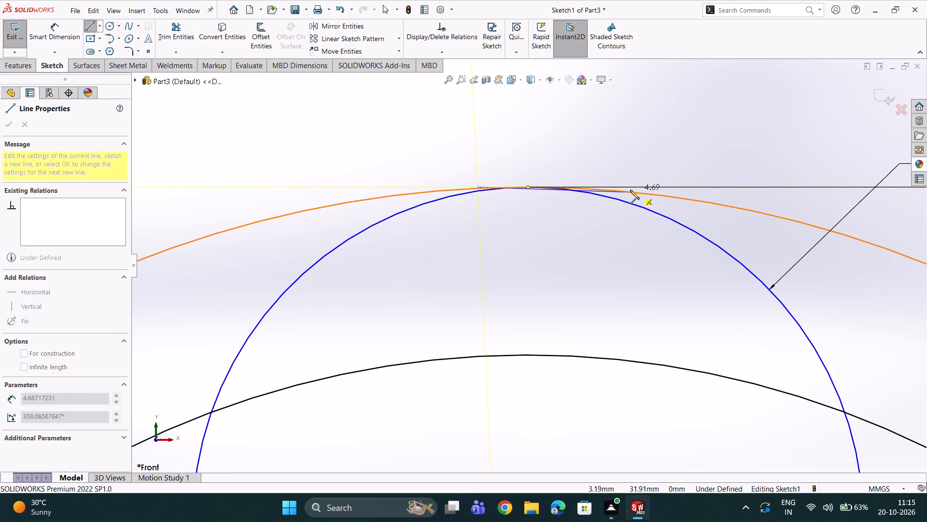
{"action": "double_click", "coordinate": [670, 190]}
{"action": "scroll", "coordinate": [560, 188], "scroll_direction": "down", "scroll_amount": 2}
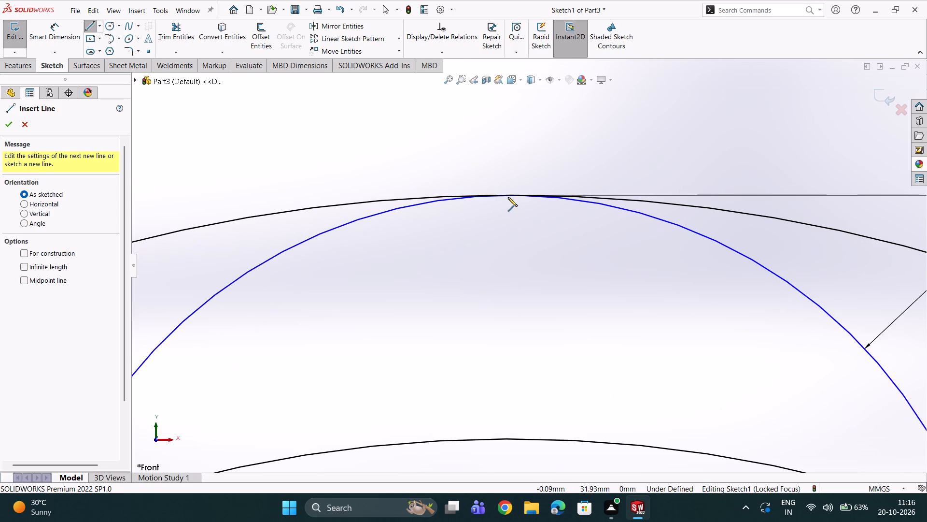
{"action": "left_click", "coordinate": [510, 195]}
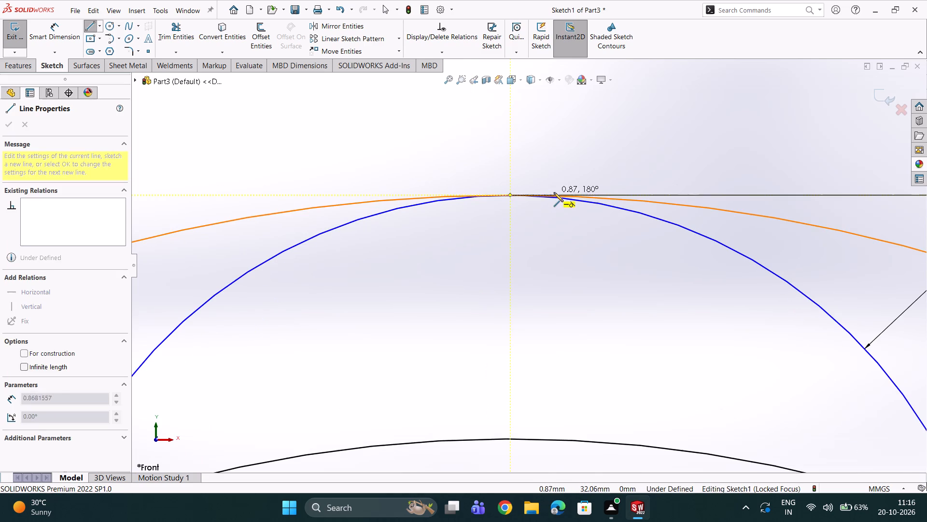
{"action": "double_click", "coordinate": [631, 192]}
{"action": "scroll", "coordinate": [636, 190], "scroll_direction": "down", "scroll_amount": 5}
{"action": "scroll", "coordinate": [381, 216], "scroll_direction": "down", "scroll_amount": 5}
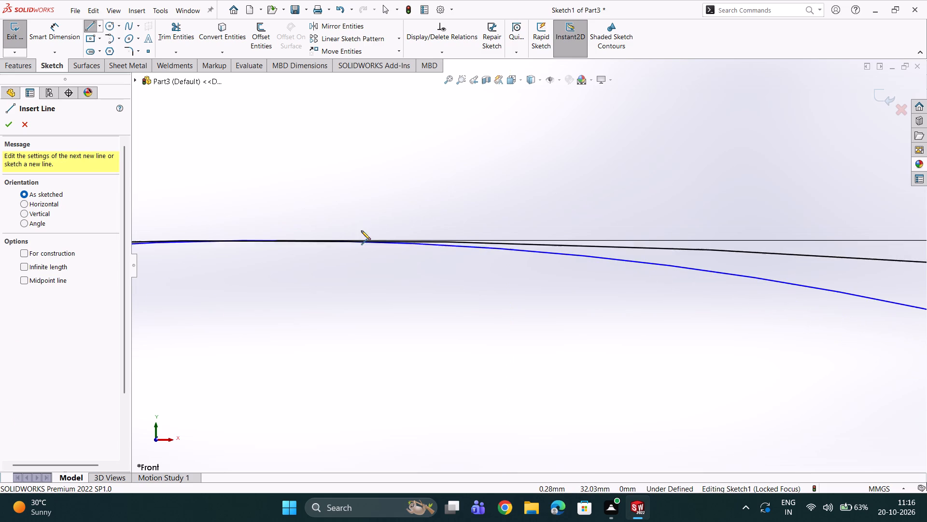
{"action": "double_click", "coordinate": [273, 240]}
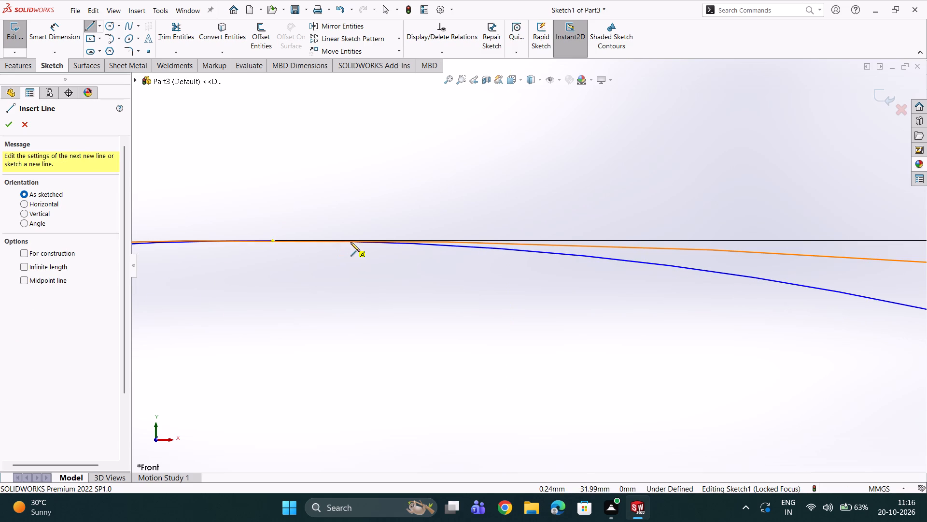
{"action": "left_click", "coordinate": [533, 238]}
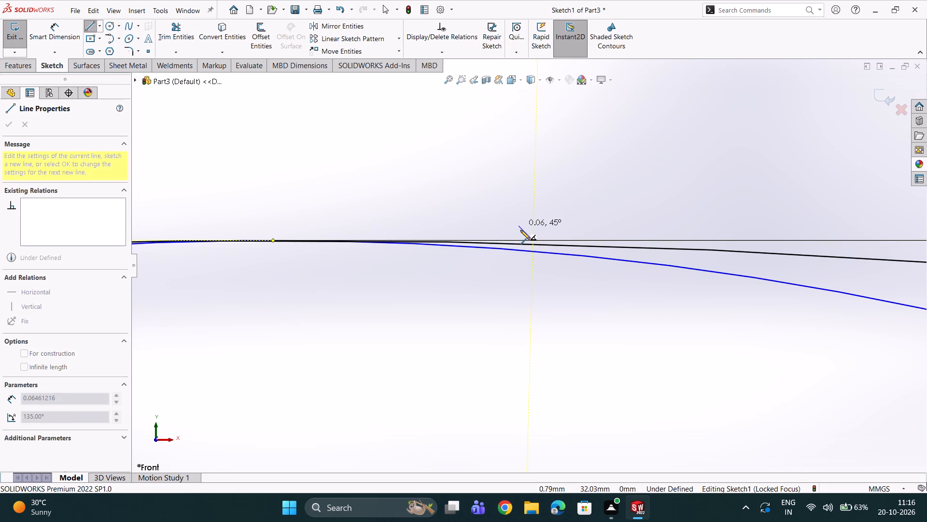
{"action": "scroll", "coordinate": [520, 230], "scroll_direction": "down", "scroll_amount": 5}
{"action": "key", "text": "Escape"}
Delete the outermost circle's diameter dimension, whose extension line runs along the top tangent point.
{"action": "scroll", "coordinate": [548, 264], "scroll_direction": "down", "scroll_amount": 6}
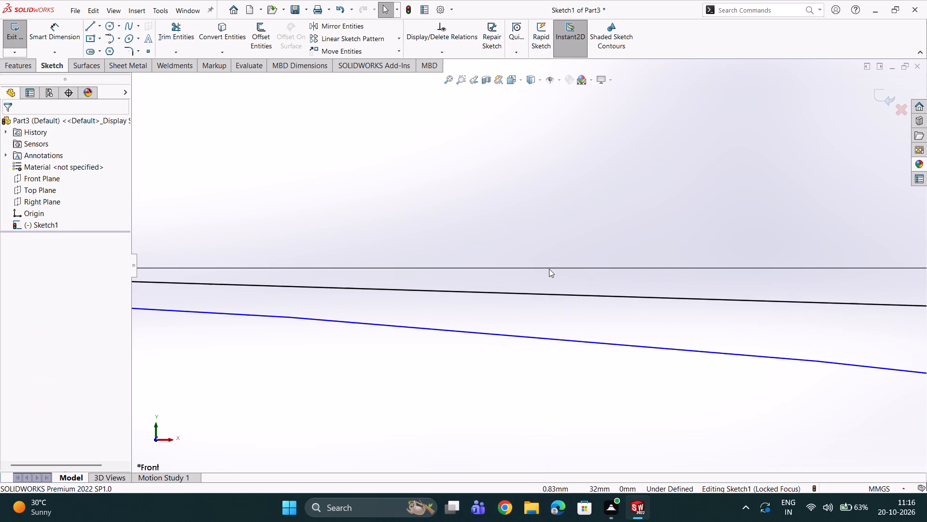
{"action": "left_click", "coordinate": [551, 267]}
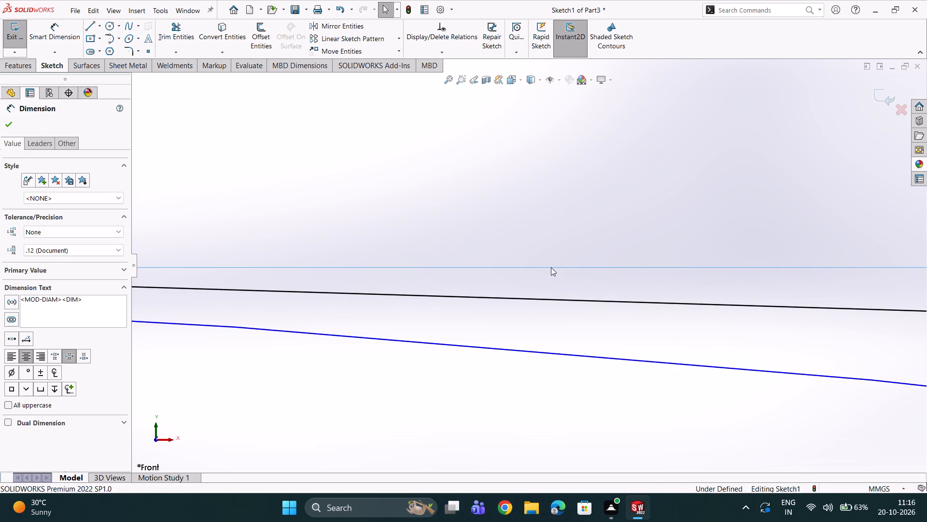
{"action": "key", "text": "Delete"}
Sketch a horizontal line about 0.55 mm long from the top point where the outer circle and the 20 mm circle touch.
{"action": "scroll", "coordinate": [520, 278], "scroll_direction": "down", "scroll_amount": 2}
{"action": "scroll", "coordinate": [427, 273], "scroll_direction": "up", "scroll_amount": 12}
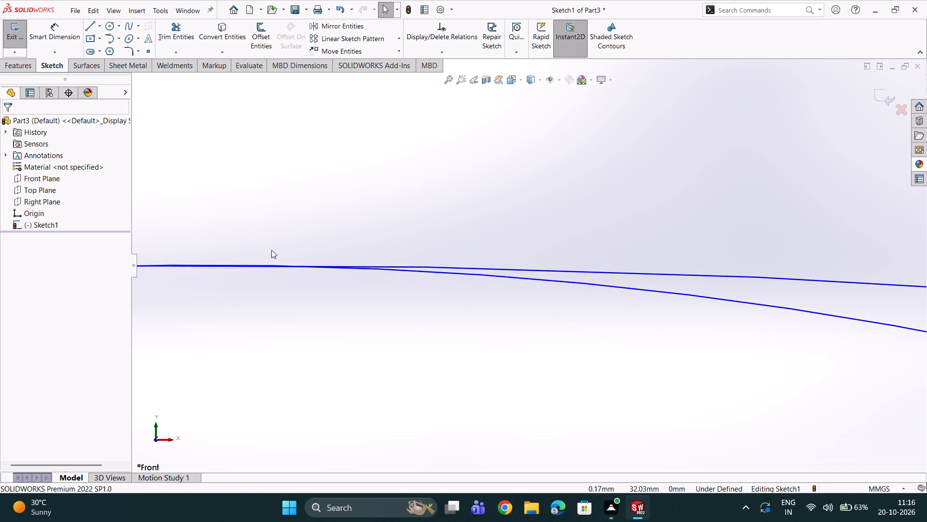
{"action": "scroll", "coordinate": [269, 254], "scroll_direction": "up", "scroll_amount": 5}
{"action": "scroll", "coordinate": [309, 267], "scroll_direction": "down", "scroll_amount": 2}
{"action": "scroll", "coordinate": [393, 264], "scroll_direction": "down", "scroll_amount": 3}
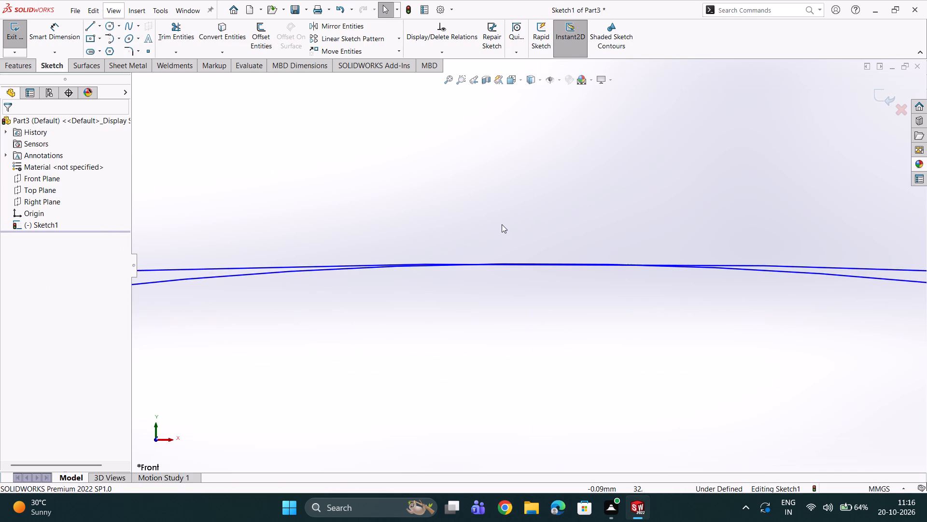
{"action": "left_click", "coordinate": [94, 27]}
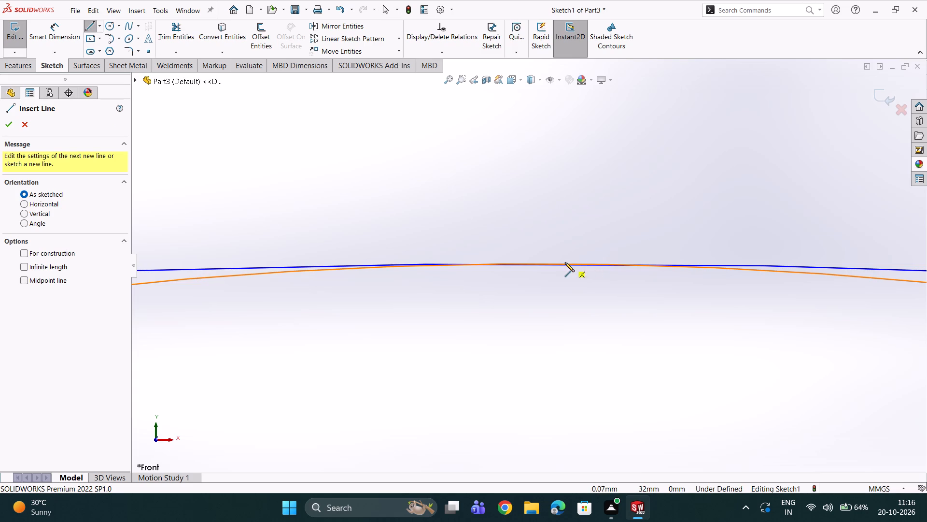
{"action": "left_click", "coordinate": [537, 262]}
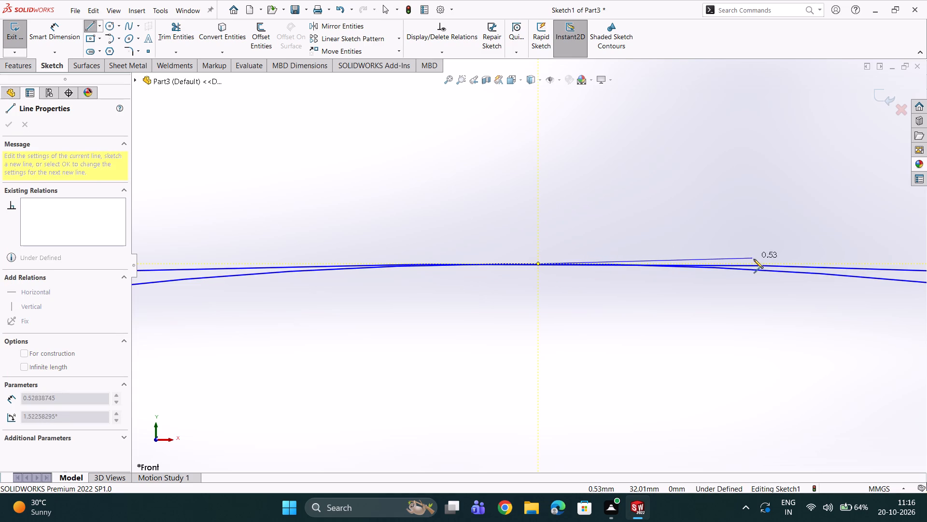
{"action": "left_click", "coordinate": [759, 262]}
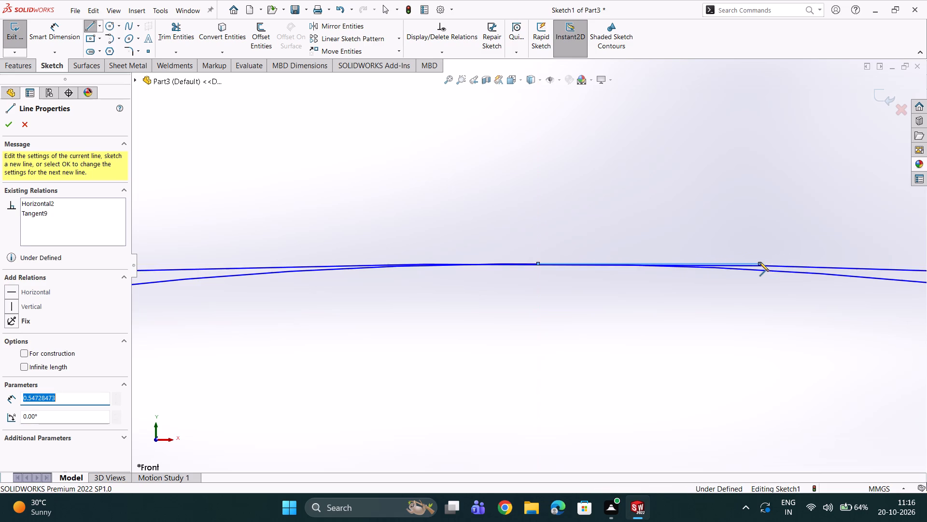
{"action": "scroll", "coordinate": [760, 262], "scroll_direction": "down", "scroll_amount": 7}
{"action": "key", "text": "Escape"}
{"action": "scroll", "coordinate": [544, 267], "scroll_direction": "down", "scroll_amount": 2}
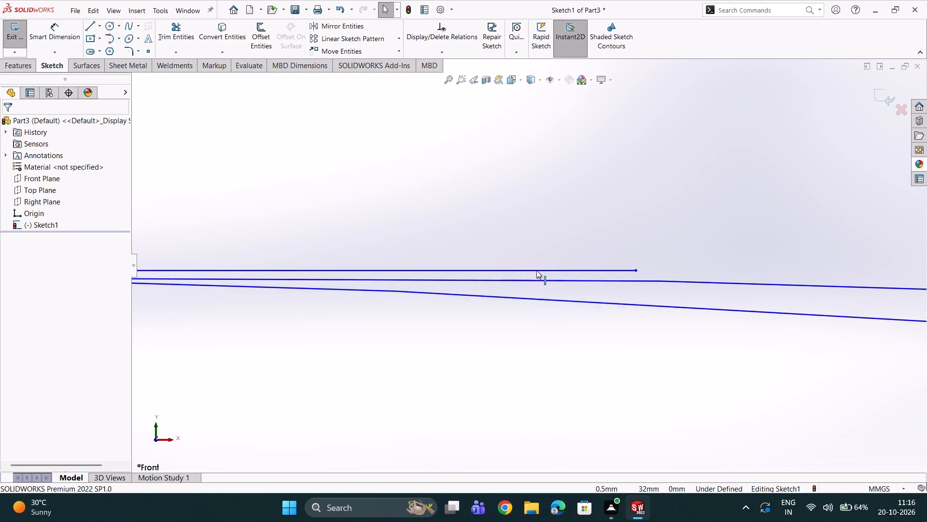
{"action": "scroll", "coordinate": [534, 269], "scroll_direction": "up", "scroll_amount": 1}
Dimension the outermost circle again with a diameter of 64 mm, placing the text just above the arc beside the tangent point.
{"action": "left_click", "coordinate": [36, 27]}
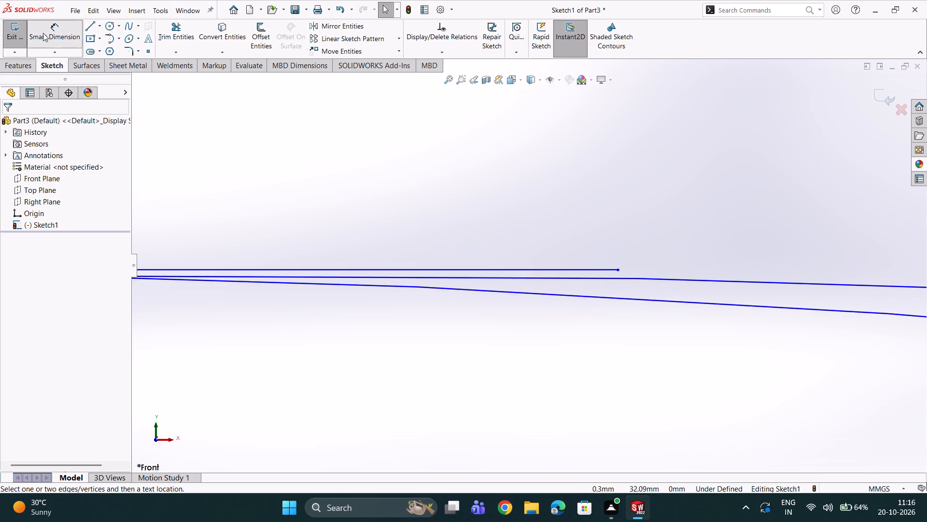
{"action": "double_click", "coordinate": [790, 283]}
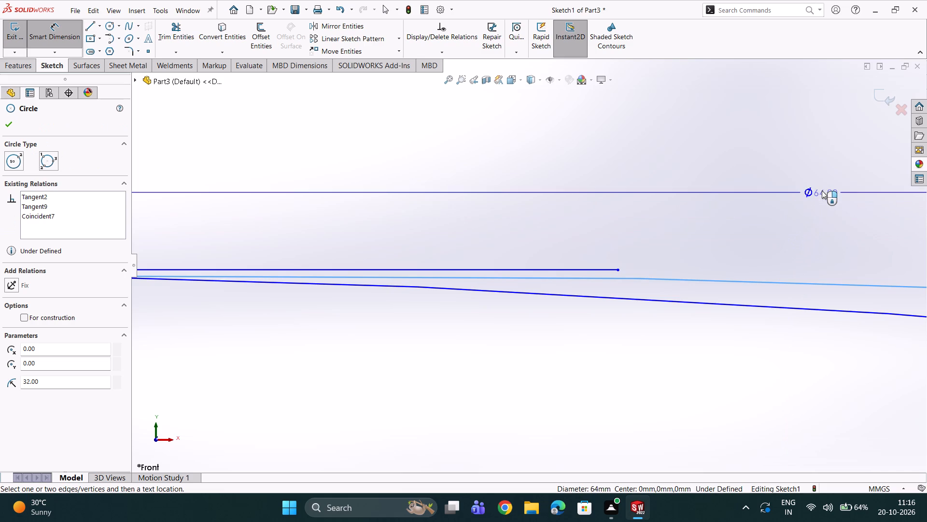
{"action": "scroll", "coordinate": [822, 190], "scroll_direction": "up", "scroll_amount": 10}
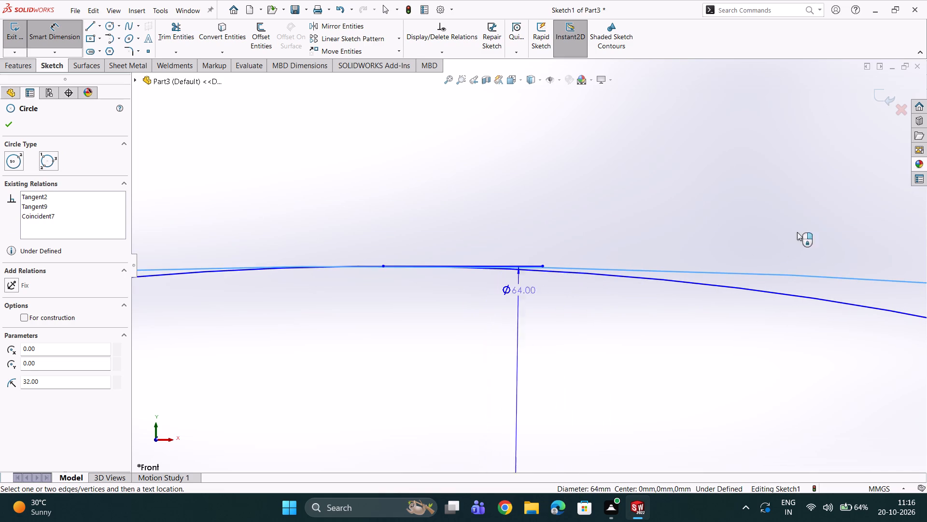
{"action": "scroll", "coordinate": [744, 288], "scroll_direction": "up", "scroll_amount": 8}
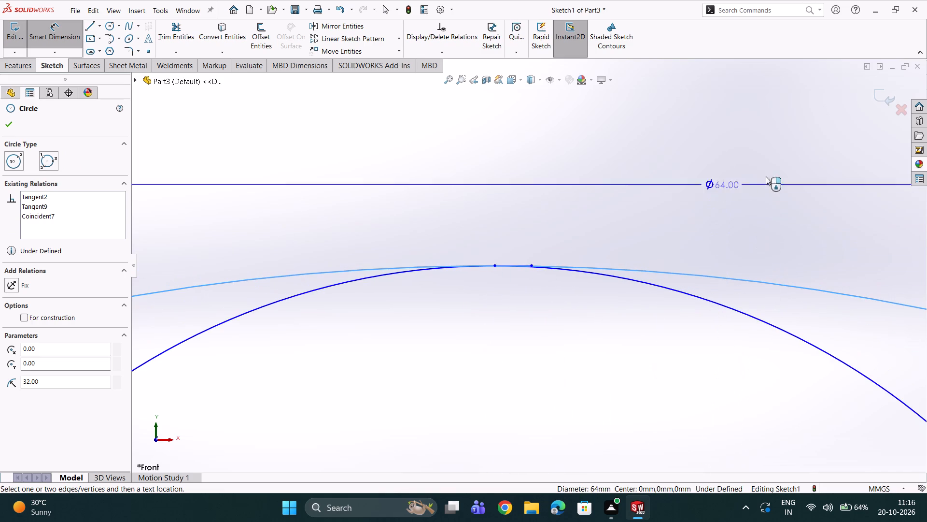
{"action": "scroll", "coordinate": [772, 167], "scroll_direction": "up", "scroll_amount": 4}
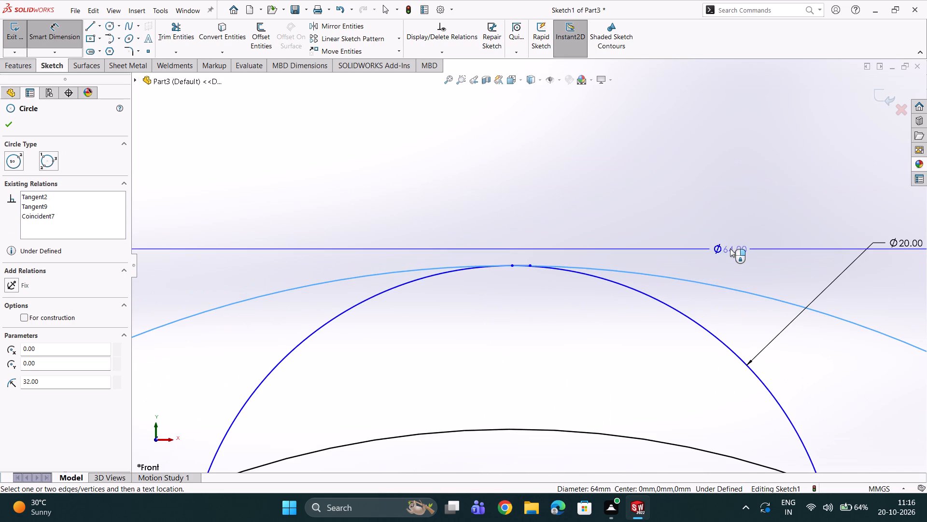
{"action": "left_click", "coordinate": [725, 270]}
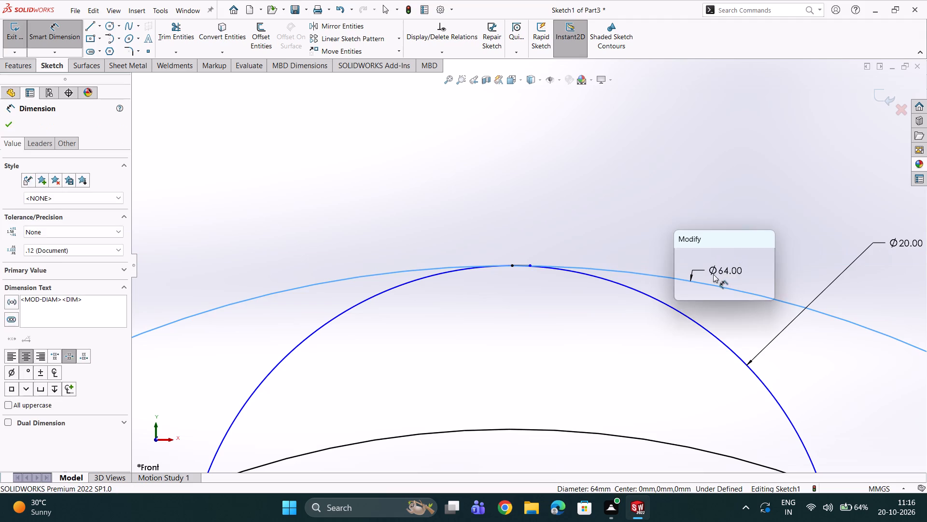
{"action": "left_click", "coordinate": [682, 258]}
Dimension the short horizontal line at the top tangent point with a length of 1.5 mm.
{"action": "scroll", "coordinate": [584, 273], "scroll_direction": "down", "scroll_amount": 4}
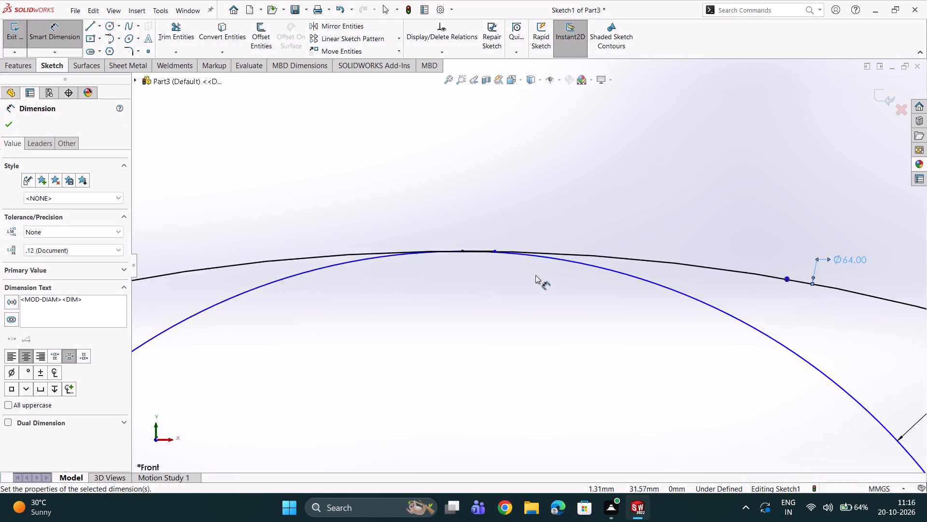
{"action": "scroll", "coordinate": [535, 275], "scroll_direction": "down", "scroll_amount": 2}
{"action": "scroll", "coordinate": [487, 251], "scroll_direction": "down", "scroll_amount": 3}
{"action": "scroll", "coordinate": [411, 208], "scroll_direction": "down", "scroll_amount": 10}
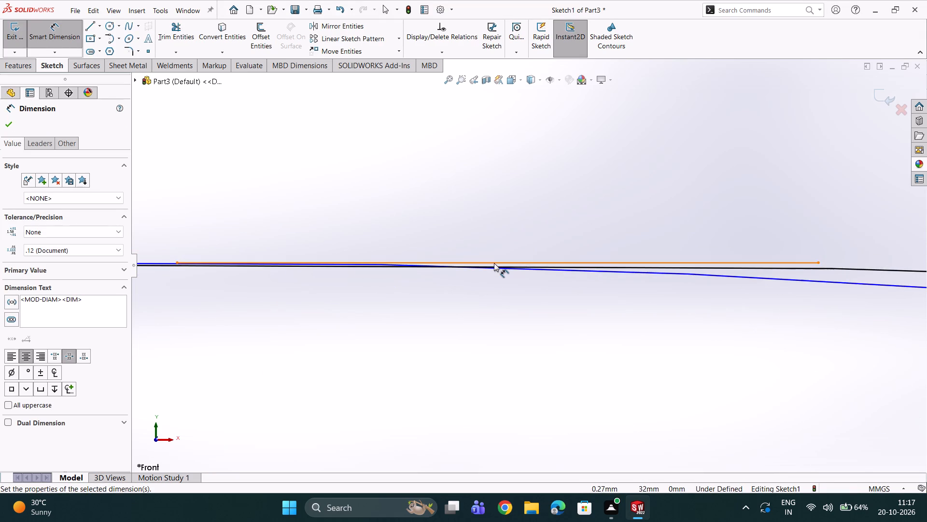
{"action": "double_click", "coordinate": [494, 263]}
{"action": "left_click", "coordinate": [497, 234]}
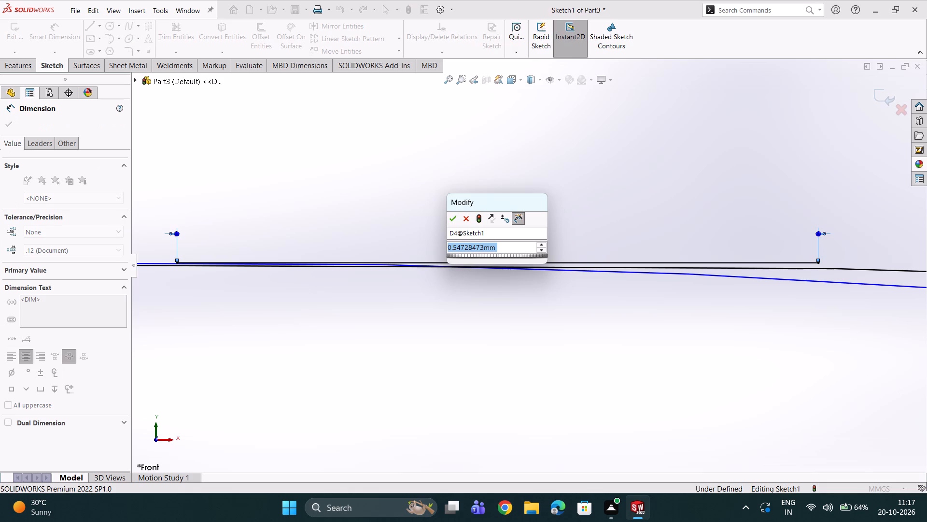
{"action": "type", "text": "1.5"}
{"action": "key", "text": "Return"}
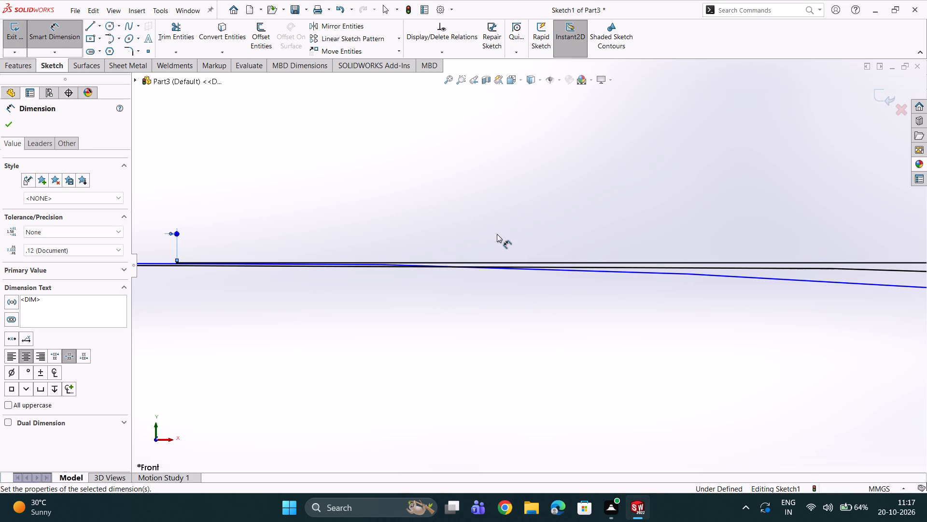
{"action": "scroll", "coordinate": [496, 287], "scroll_direction": "up", "scroll_amount": 3}
{"action": "scroll", "coordinate": [546, 260], "scroll_direction": "down", "scroll_amount": 2}
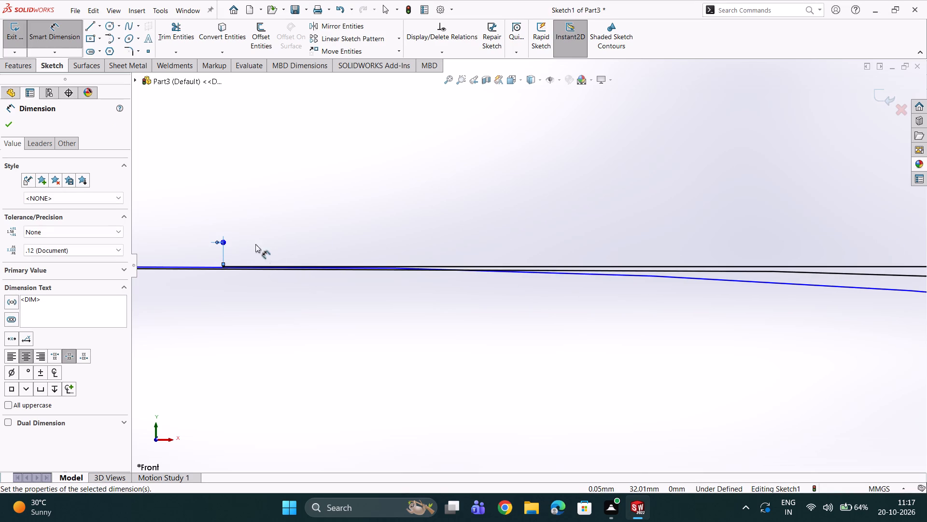
{"action": "left_click", "coordinate": [14, 123]}
Examine how the 1.5 mm line's start point sits against the two circles at their tangent point.
{"action": "scroll", "coordinate": [480, 240], "scroll_direction": "down", "scroll_amount": 4}
{"action": "scroll", "coordinate": [416, 299], "scroll_direction": "up", "scroll_amount": 4}
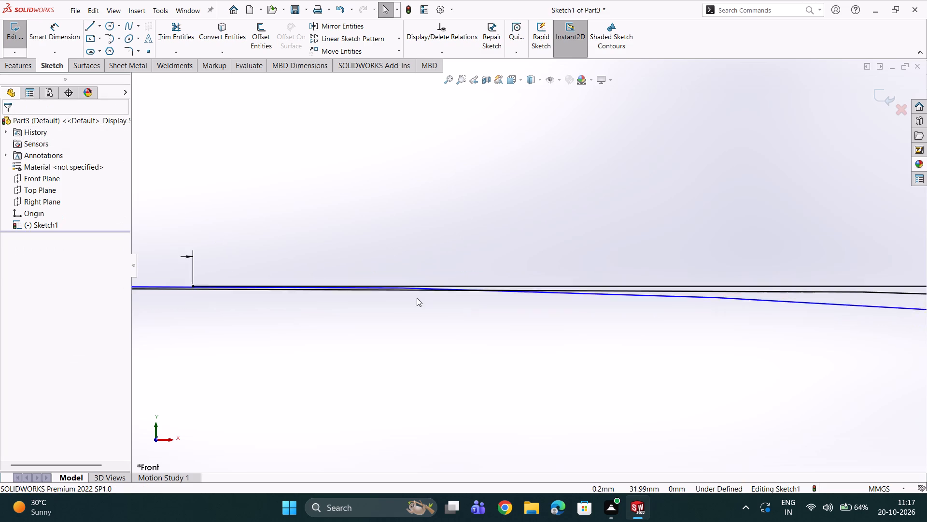
{"action": "scroll", "coordinate": [353, 303], "scroll_direction": "down", "scroll_amount": 2}
{"action": "scroll", "coordinate": [240, 284], "scroll_direction": "down", "scroll_amount": 5}
{"action": "scroll", "coordinate": [371, 239], "scroll_direction": "down", "scroll_amount": 6}
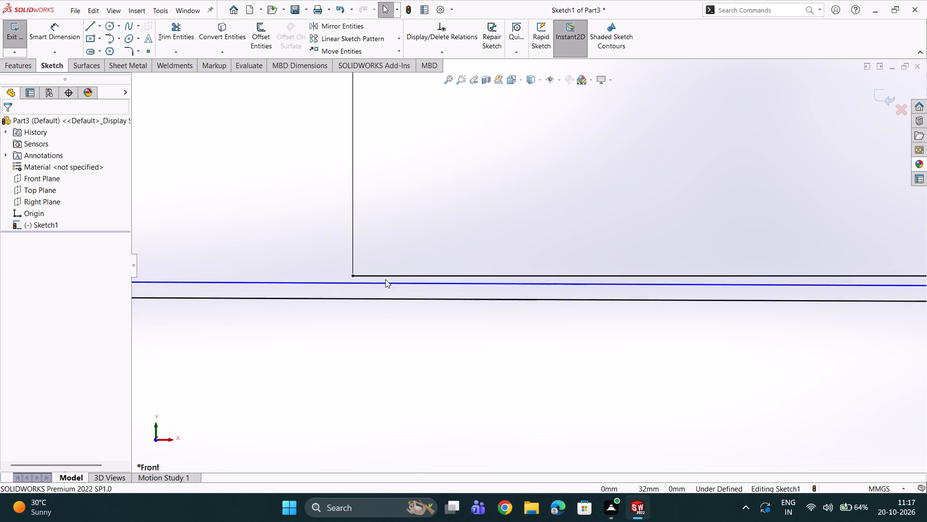
{"action": "scroll", "coordinate": [400, 288], "scroll_direction": "up", "scroll_amount": 3}
{"action": "scroll", "coordinate": [539, 271], "scroll_direction": "up", "scroll_amount": 2}
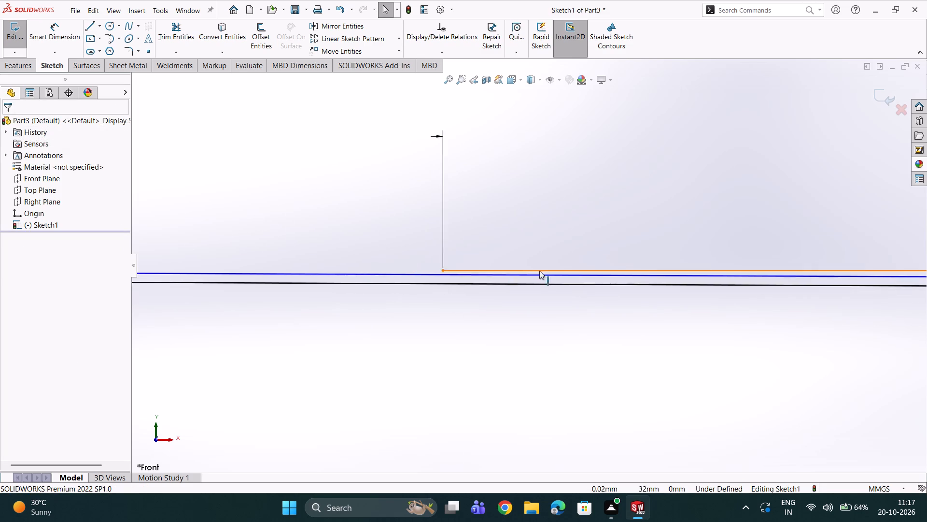
{"action": "scroll", "coordinate": [539, 271], "scroll_direction": "up", "scroll_amount": 6}
{"action": "scroll", "coordinate": [590, 258], "scroll_direction": "down", "scroll_amount": 2}
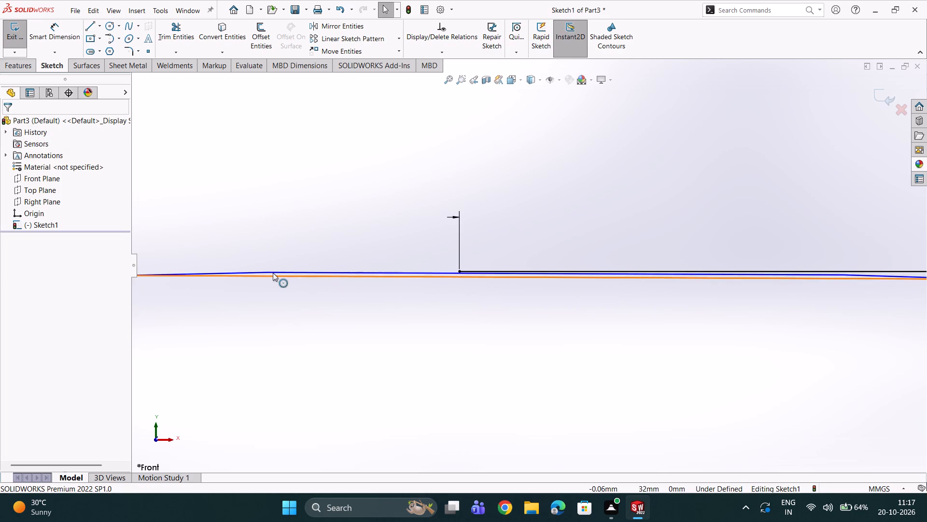
{"action": "scroll", "coordinate": [264, 273], "scroll_direction": "up", "scroll_amount": 20}
{"action": "scroll", "coordinate": [264, 273], "scroll_direction": "up", "scroll_amount": 5}
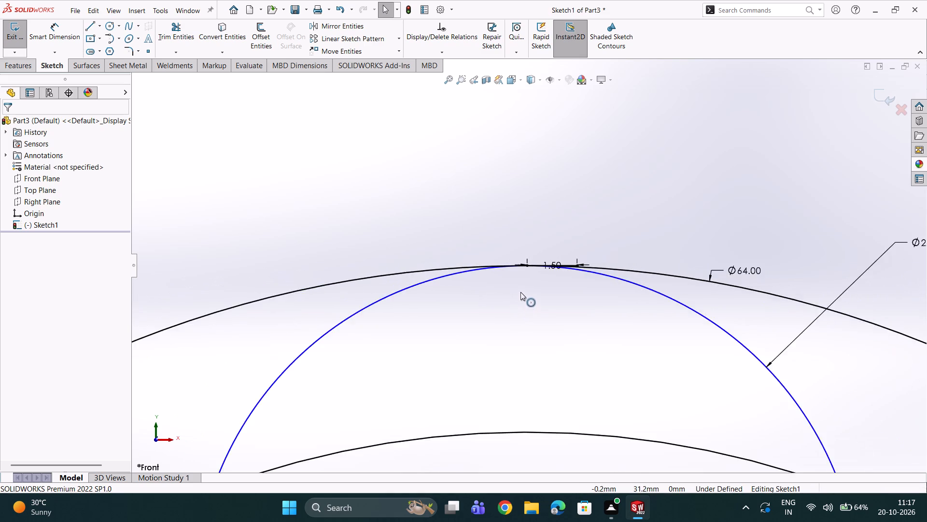
{"action": "scroll", "coordinate": [520, 292], "scroll_direction": "up", "scroll_amount": 3}
{"action": "scroll", "coordinate": [540, 240], "scroll_direction": "down", "scroll_amount": 15}
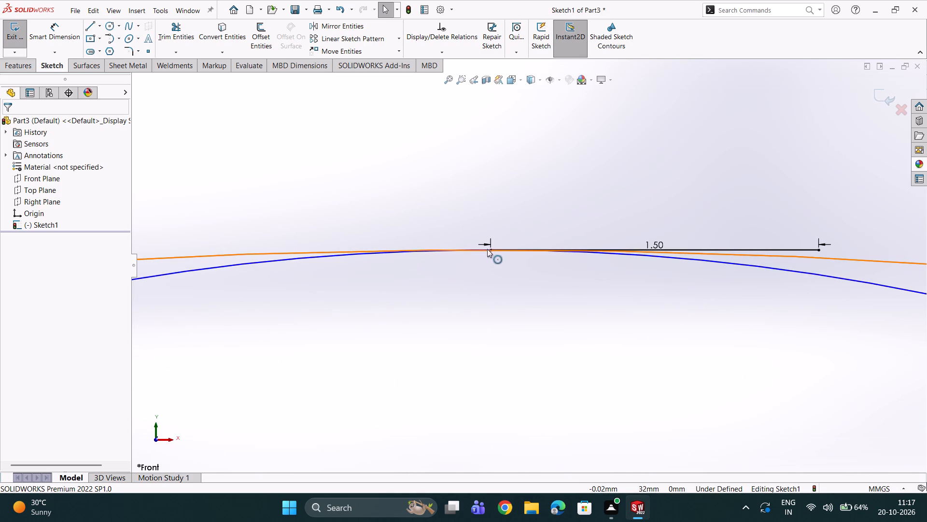
{"action": "scroll", "coordinate": [515, 248], "scroll_direction": "down", "scroll_amount": 5}
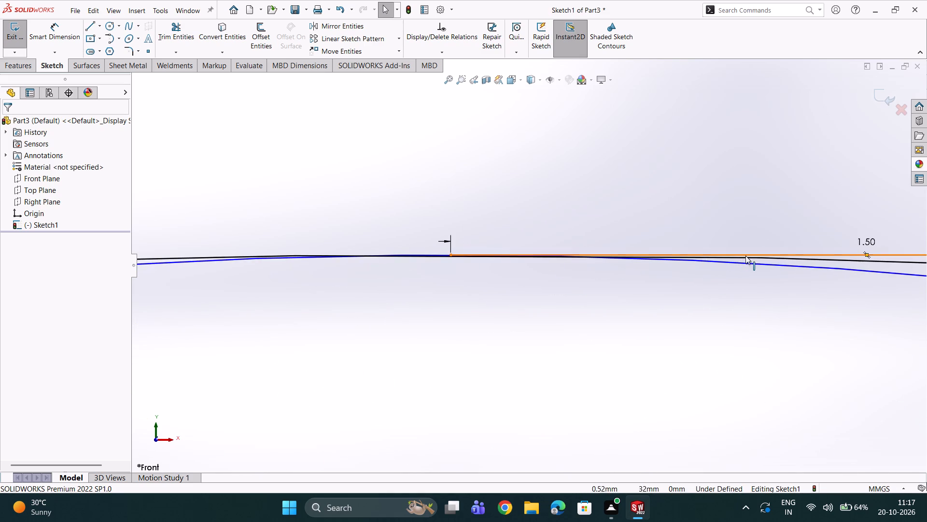
Examine the 1.5 mm line's existing relations and how the 64 mm and 20 mm circles meet beside its start point.
{"action": "double_click", "coordinate": [867, 255]}
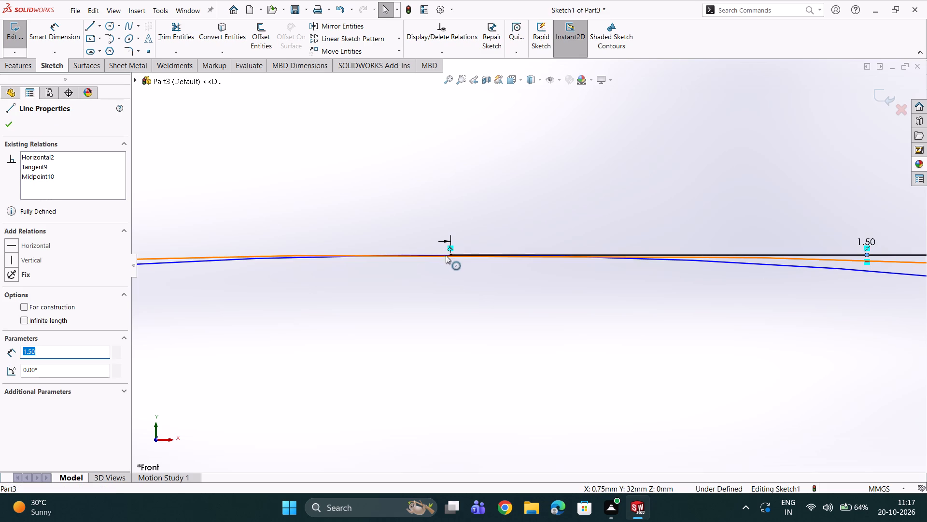
{"action": "scroll", "coordinate": [447, 257], "scroll_direction": "down", "scroll_amount": 10, "text": "ctrl"}
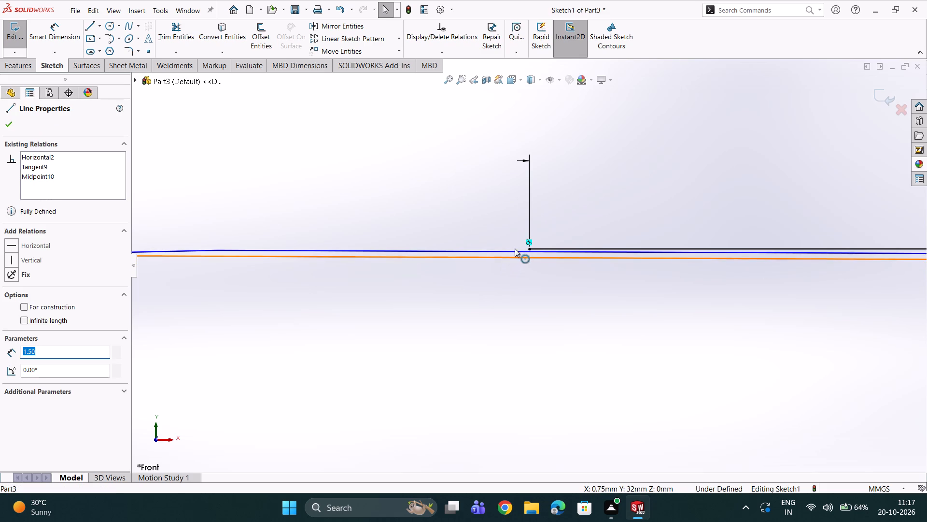
{"action": "scroll", "coordinate": [701, 260], "scroll_direction": "up", "scroll_amount": 4, "text": "ctrl"}
{"action": "scroll", "coordinate": [702, 259], "scroll_direction": "down", "scroll_amount": 2, "text": "ctrl"}
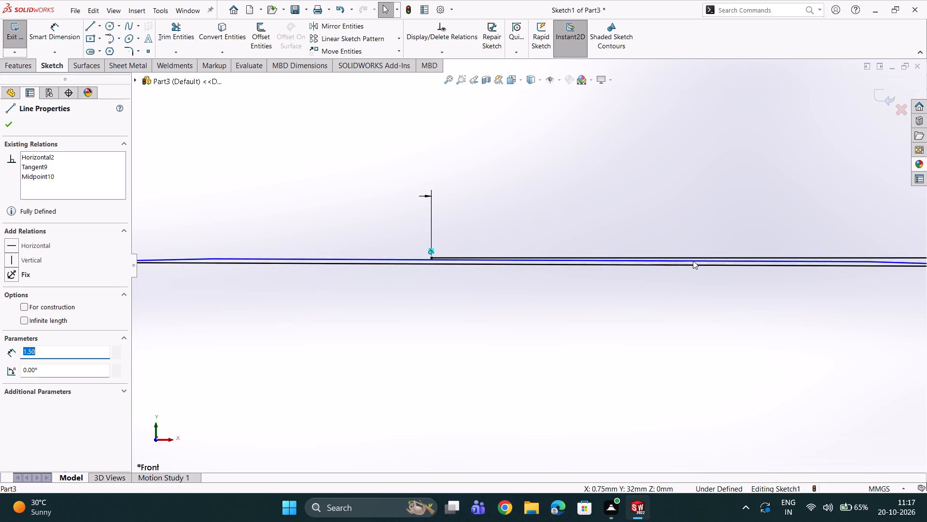
{"action": "scroll", "coordinate": [549, 261], "scroll_direction": "down", "scroll_amount": 2, "text": "ctrl"}
{"action": "scroll", "coordinate": [262, 270], "scroll_direction": "up", "scroll_amount": 8, "text": "ctrl"}
{"action": "scroll", "coordinate": [274, 263], "scroll_direction": "down", "scroll_amount": 2, "text": "ctrl"}
{"action": "scroll", "coordinate": [386, 272], "scroll_direction": "down", "scroll_amount": 4, "text": "ctrl"}
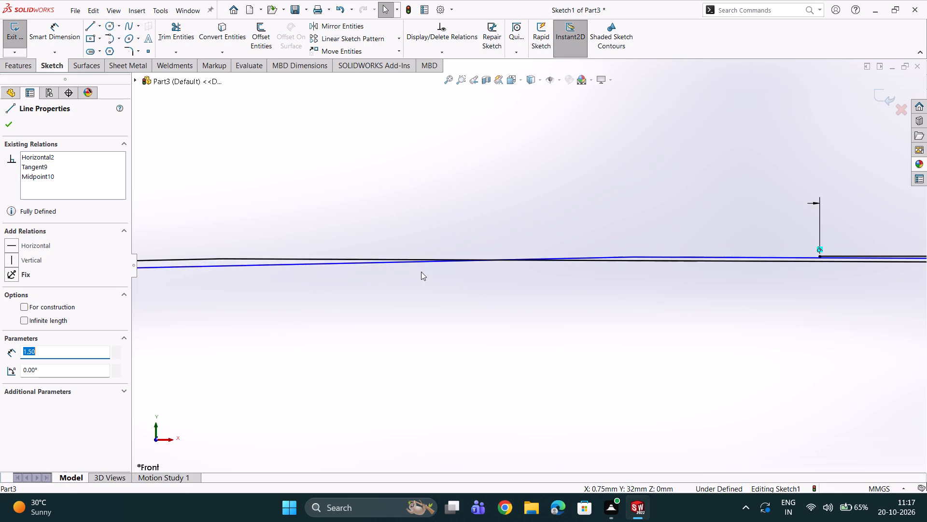
{"action": "scroll", "coordinate": [493, 258], "scroll_direction": "down", "scroll_amount": 4, "text": "ctrl"}
{"action": "scroll", "coordinate": [564, 261], "scroll_direction": "down", "scroll_amount": 2, "text": "ctrl"}
{"action": "scroll", "coordinate": [521, 271], "scroll_direction": "down", "scroll_amount": 3, "text": "ctrl"}
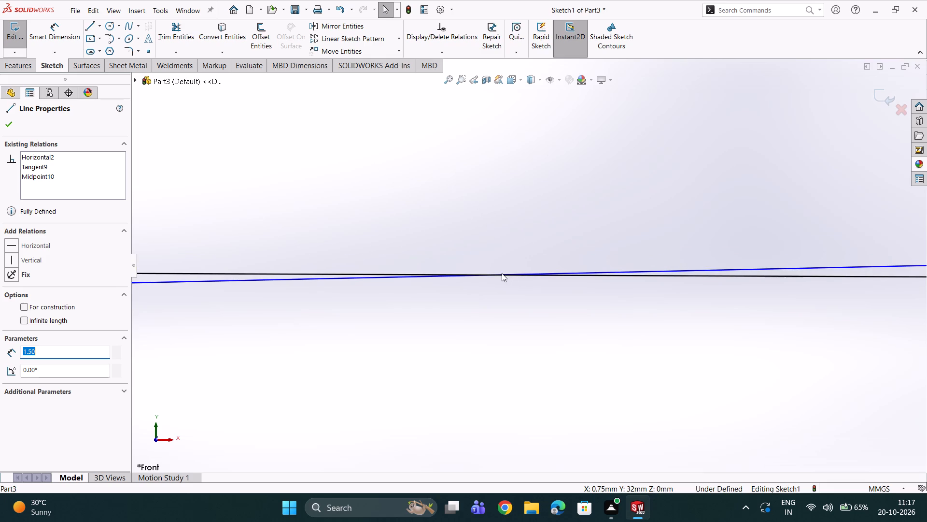
{"action": "scroll", "coordinate": [506, 274], "scroll_direction": "down", "scroll_amount": 5, "text": "ctrl"}
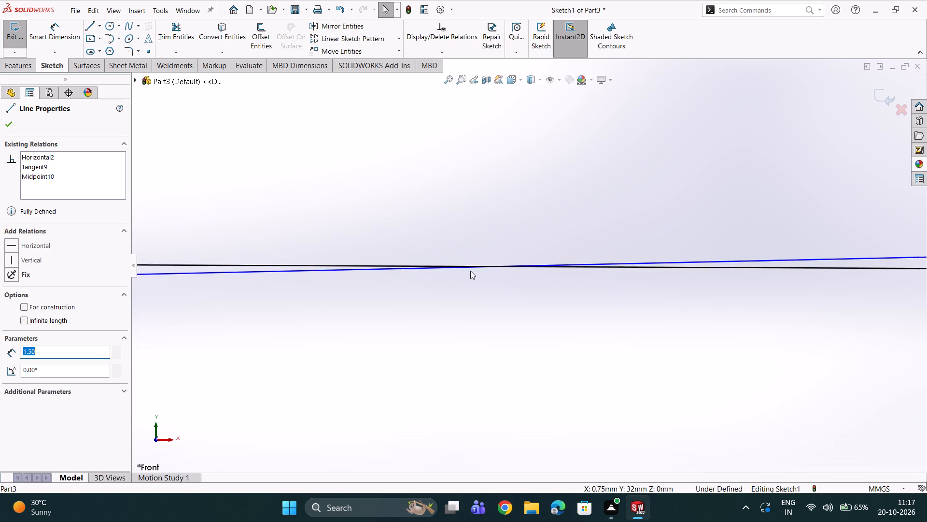
{"action": "scroll", "coordinate": [470, 271], "scroll_direction": "down", "scroll_amount": 6, "text": "ctrl"}
{"action": "scroll", "coordinate": [555, 256], "scroll_direction": "down", "scroll_amount": 8, "text": "ctrl"}
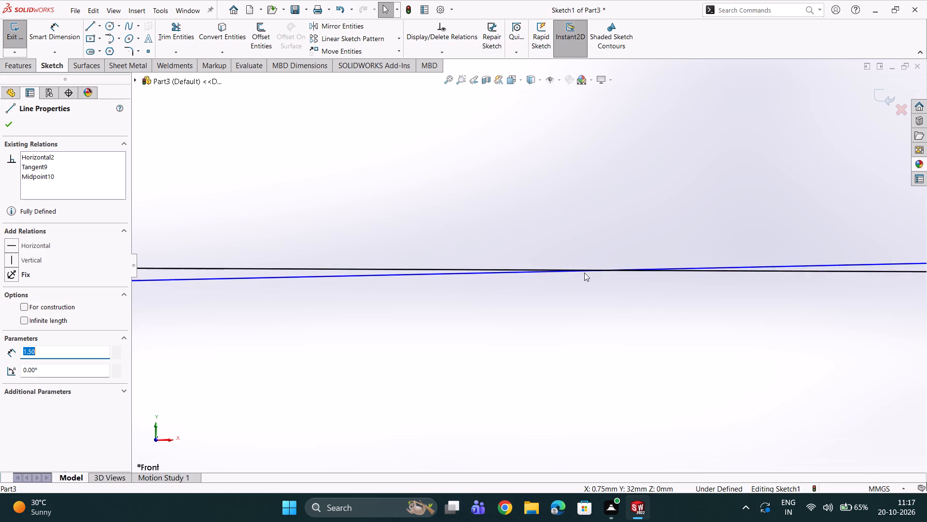
{"action": "scroll", "coordinate": [584, 273], "scroll_direction": "down", "scroll_amount": 3, "text": "ctrl"}
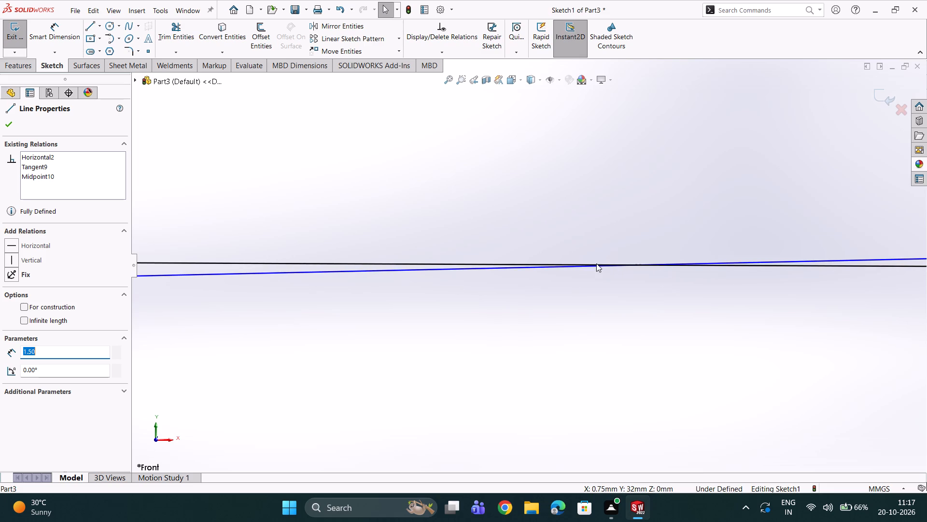
{"action": "scroll", "coordinate": [606, 263], "scroll_direction": "down", "scroll_amount": 6, "text": "ctrl"}
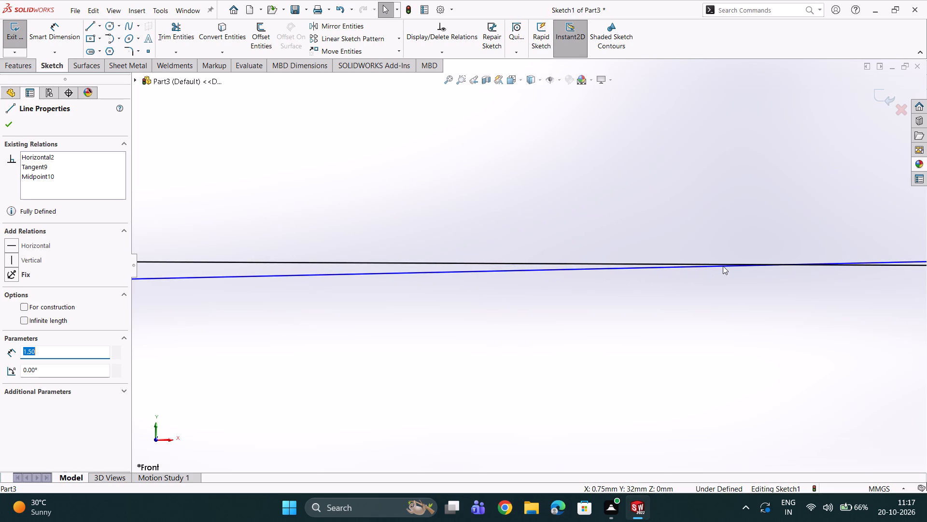
{"action": "scroll", "coordinate": [741, 263], "scroll_direction": "down", "scroll_amount": 2, "text": "ctrl"}
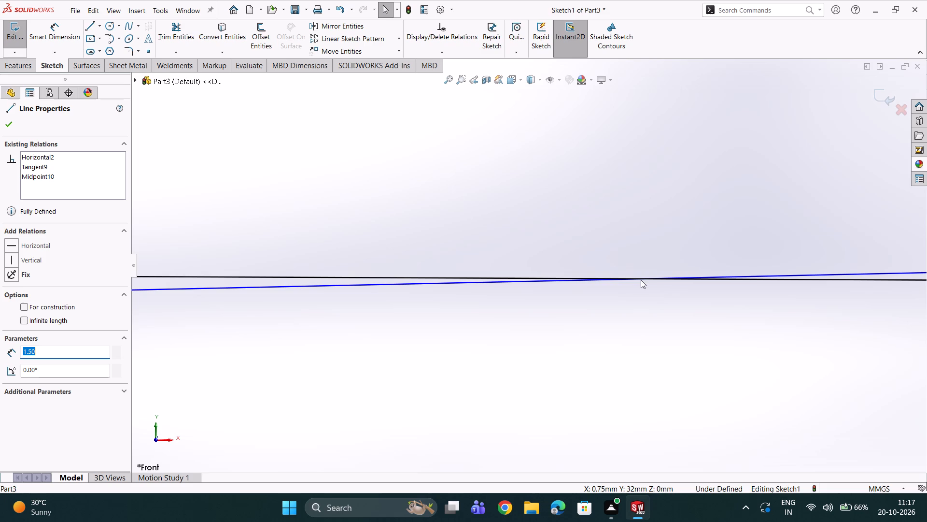
{"action": "scroll", "coordinate": [639, 276], "scroll_direction": "down", "scroll_amount": 16, "text": "ctrl"}
{"action": "scroll", "coordinate": [555, 273], "scroll_direction": "down", "scroll_amount": 2, "text": "ctrl"}
{"action": "scroll", "coordinate": [596, 269], "scroll_direction": "down", "scroll_amount": 5, "text": "ctrl"}
{"action": "scroll", "coordinate": [616, 286], "scroll_direction": "up", "scroll_amount": 20, "text": "ctrl"}
{"action": "scroll", "coordinate": [616, 286], "scroll_direction": "up", "scroll_amount": 9, "text": "ctrl"}
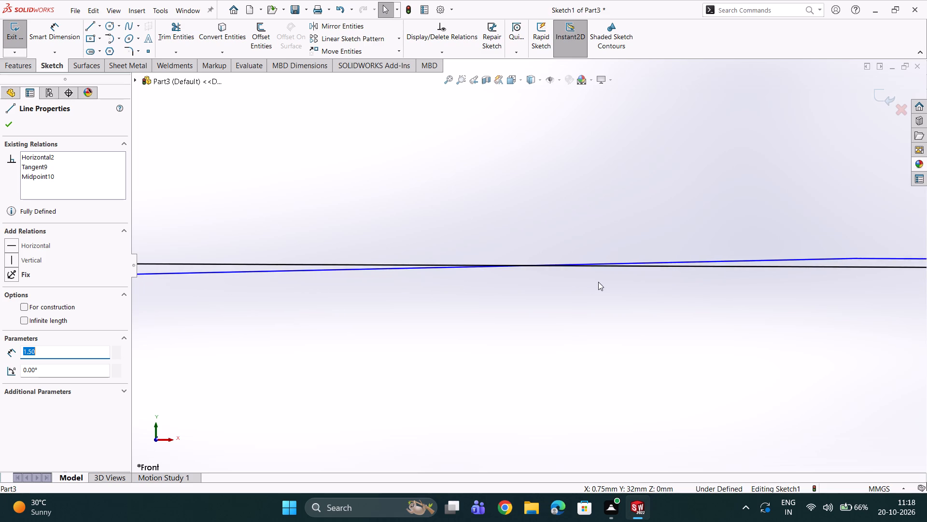
{"action": "scroll", "coordinate": [598, 282], "scroll_direction": "up", "scroll_amount": 13, "text": "ctrl"}
{"action": "scroll", "coordinate": [528, 279], "scroll_direction": "up", "scroll_amount": 9, "text": "ctrl"}
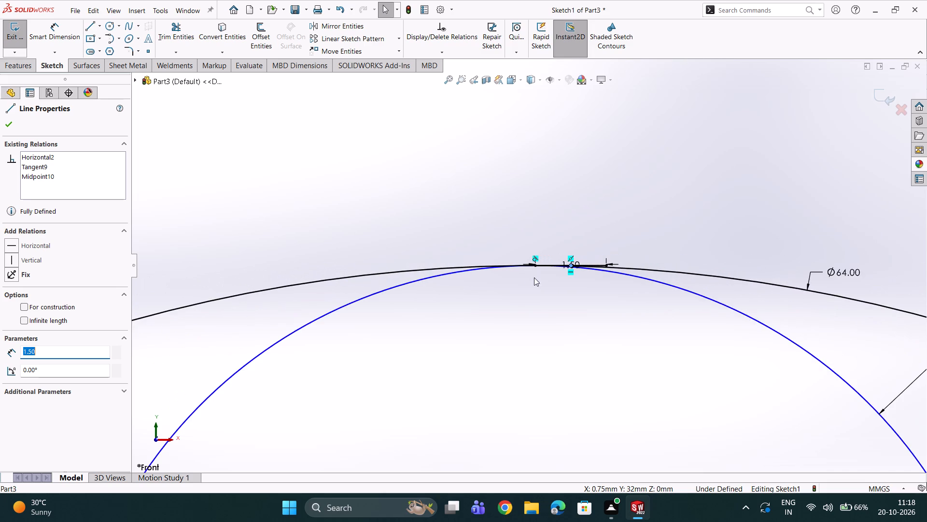
{"action": "scroll", "coordinate": [541, 274], "scroll_direction": "up", "scroll_amount": 10, "text": "ctrl"}
{"action": "scroll", "coordinate": [521, 282], "scroll_direction": "down", "scroll_amount": 4, "text": "ctrl"}
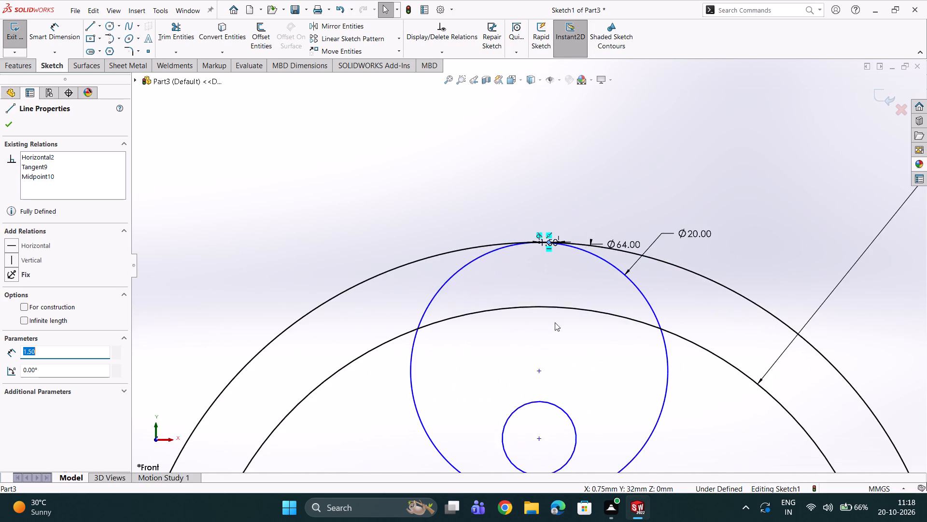
{"action": "scroll", "coordinate": [559, 330], "scroll_direction": "down", "scroll_amount": 1, "text": "ctrl"}
{"action": "scroll", "coordinate": [538, 428], "scroll_direction": "up", "scroll_amount": 2, "text": "ctrl"}
{"action": "scroll", "coordinate": [537, 439], "scroll_direction": "down", "scroll_amount": 3, "text": "ctrl"}
{"action": "scroll", "coordinate": [537, 440], "scroll_direction": "up", "scroll_amount": 4, "text": "ctrl"}
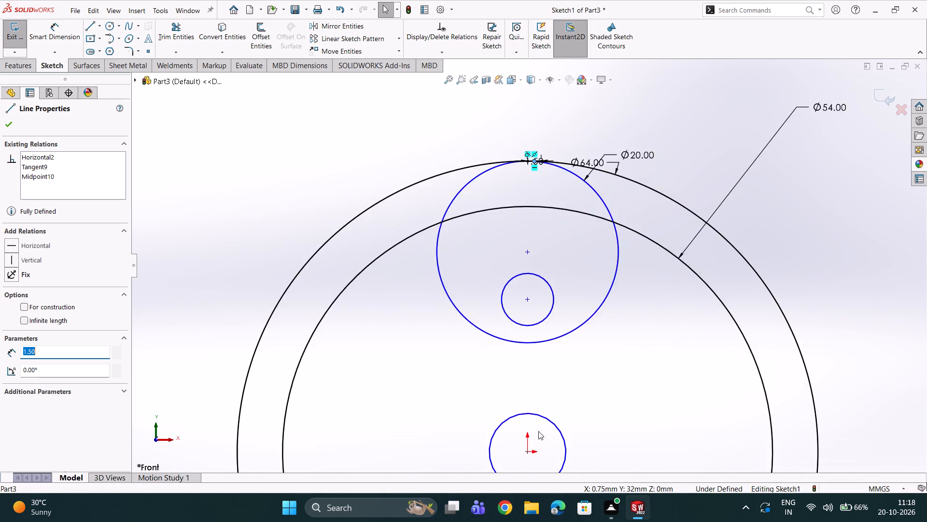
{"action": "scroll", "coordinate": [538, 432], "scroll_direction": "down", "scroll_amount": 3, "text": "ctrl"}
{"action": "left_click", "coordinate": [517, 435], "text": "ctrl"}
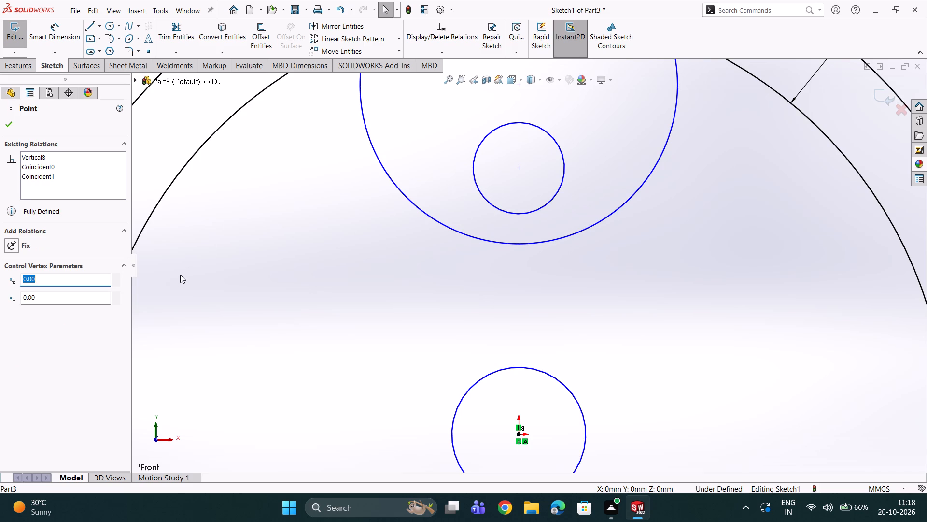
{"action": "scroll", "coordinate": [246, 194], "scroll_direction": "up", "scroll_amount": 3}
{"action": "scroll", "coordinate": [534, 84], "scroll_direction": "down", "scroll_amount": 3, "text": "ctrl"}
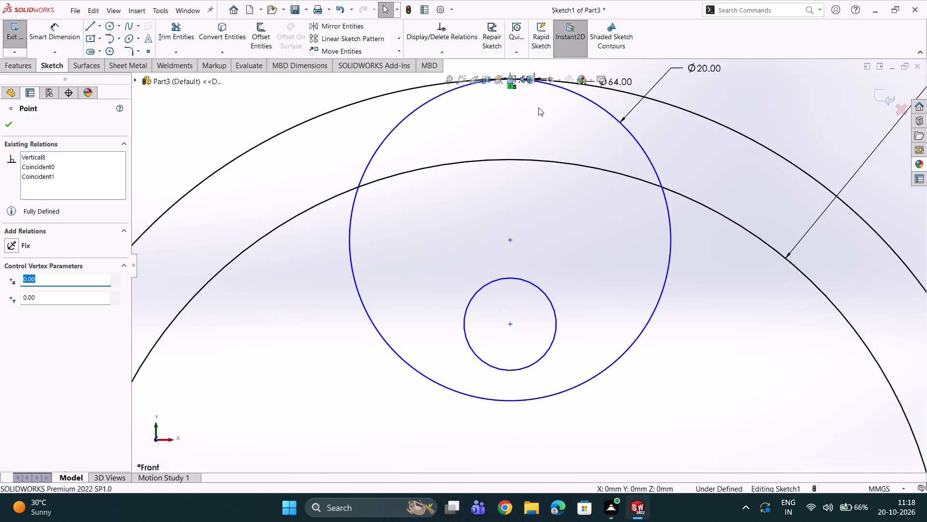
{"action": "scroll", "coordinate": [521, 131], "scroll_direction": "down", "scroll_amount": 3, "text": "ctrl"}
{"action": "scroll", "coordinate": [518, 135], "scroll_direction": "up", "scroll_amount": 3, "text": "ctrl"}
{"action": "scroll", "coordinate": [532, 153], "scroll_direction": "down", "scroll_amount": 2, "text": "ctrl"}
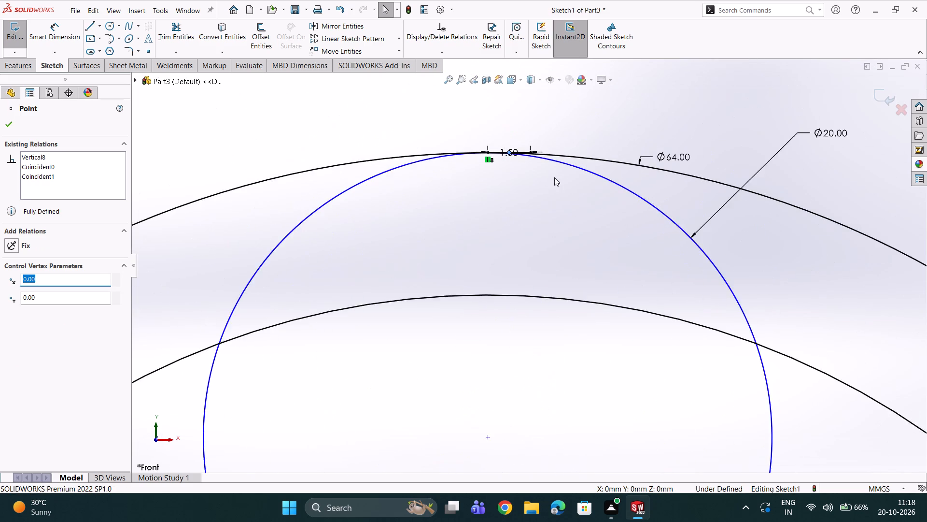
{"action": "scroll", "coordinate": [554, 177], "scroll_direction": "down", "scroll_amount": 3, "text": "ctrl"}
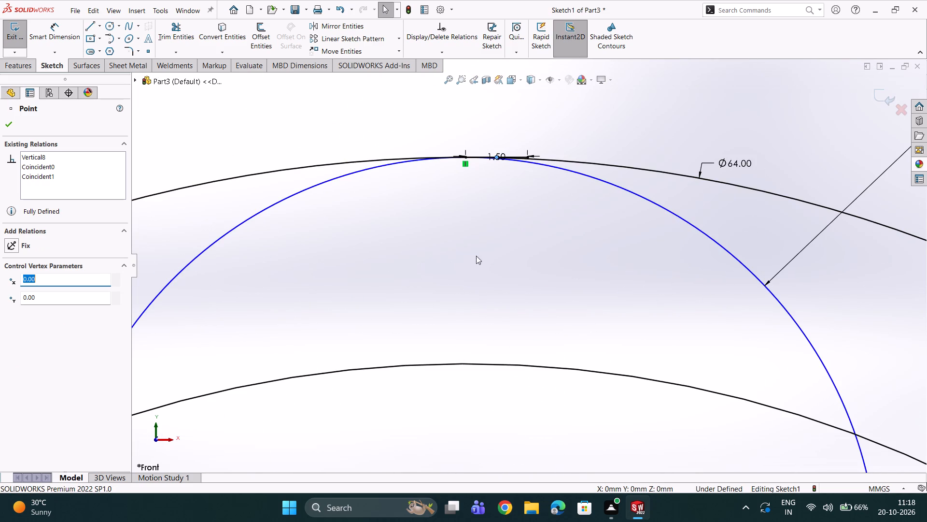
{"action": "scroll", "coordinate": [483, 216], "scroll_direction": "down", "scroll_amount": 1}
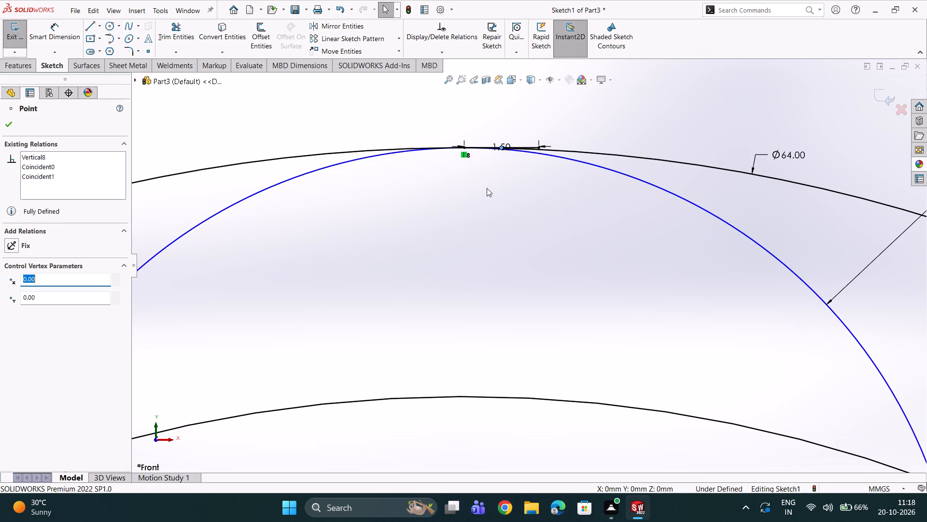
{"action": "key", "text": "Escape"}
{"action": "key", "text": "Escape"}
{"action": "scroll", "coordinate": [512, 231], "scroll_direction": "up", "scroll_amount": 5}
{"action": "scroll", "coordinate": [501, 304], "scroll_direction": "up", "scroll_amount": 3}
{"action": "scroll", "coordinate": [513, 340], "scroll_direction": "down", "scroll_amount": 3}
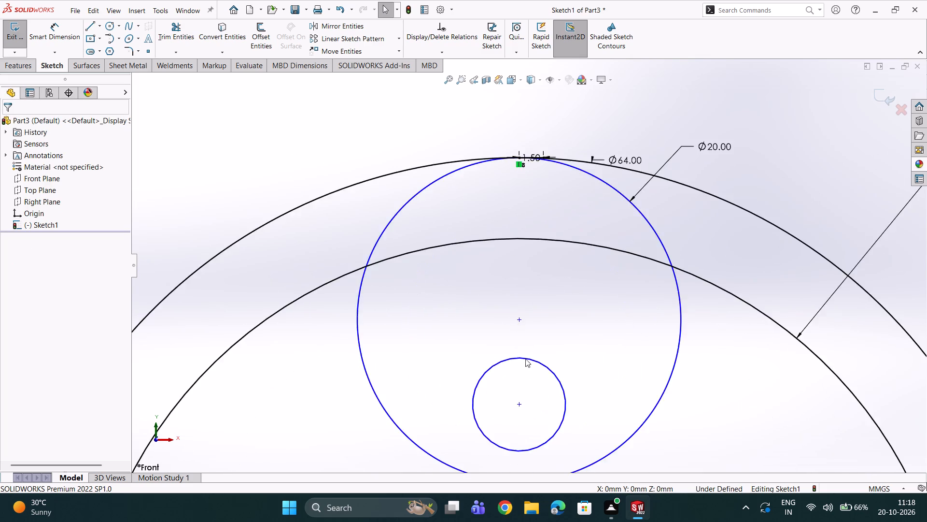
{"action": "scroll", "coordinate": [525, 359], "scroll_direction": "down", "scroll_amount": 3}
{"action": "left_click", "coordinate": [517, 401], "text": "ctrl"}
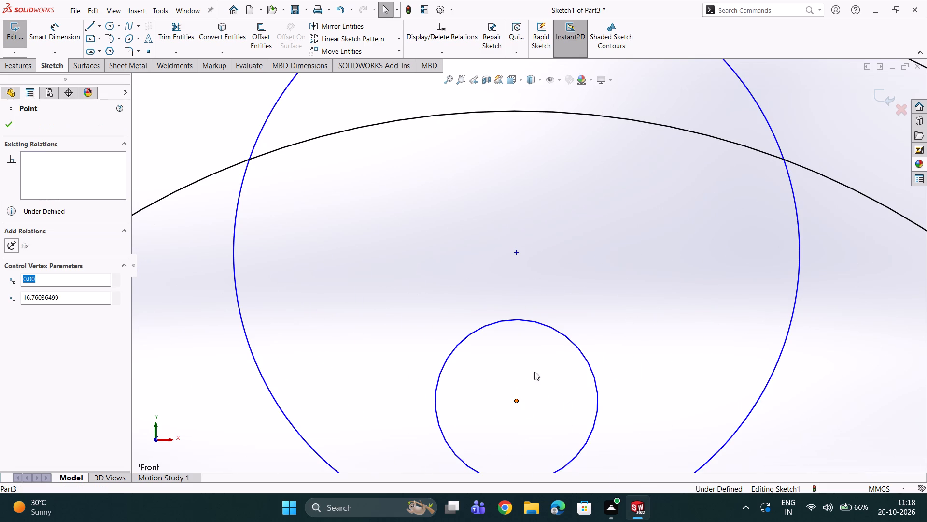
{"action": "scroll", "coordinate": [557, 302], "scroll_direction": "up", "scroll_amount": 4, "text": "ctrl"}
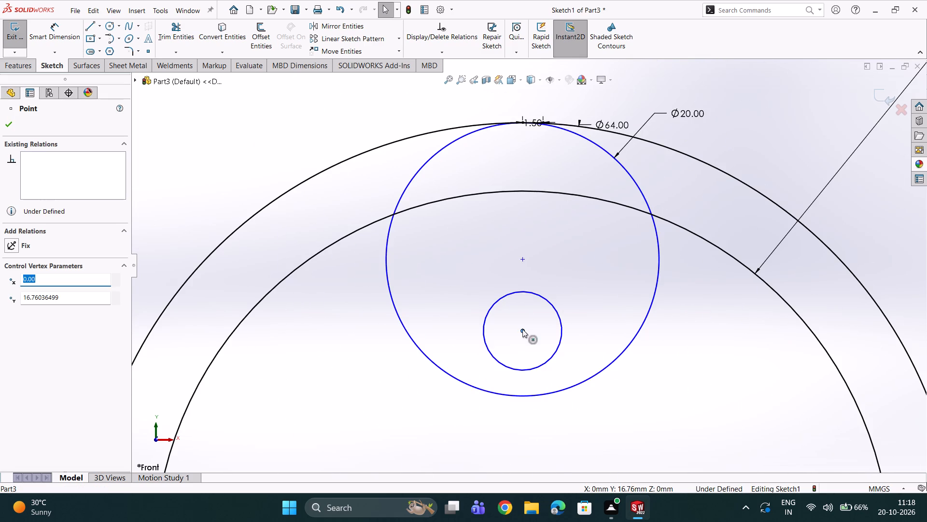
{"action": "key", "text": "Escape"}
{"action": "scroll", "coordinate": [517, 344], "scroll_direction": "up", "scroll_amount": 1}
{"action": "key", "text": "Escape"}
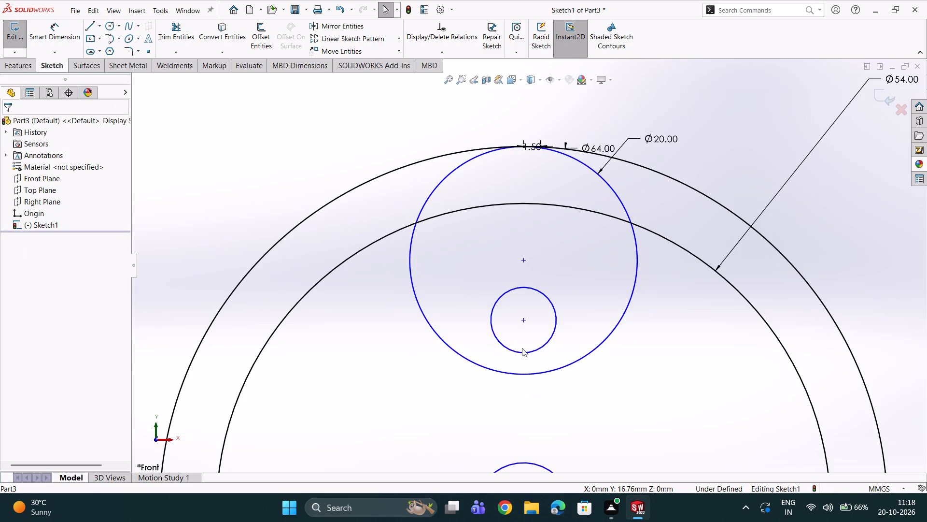
Add a Vertical relation between the origin centre point and the midpoint of the 1.5 mm line at the top.
{"action": "scroll", "coordinate": [523, 370], "scroll_direction": "up", "scroll_amount": 3}
{"action": "scroll", "coordinate": [528, 388], "scroll_direction": "down", "scroll_amount": 2}
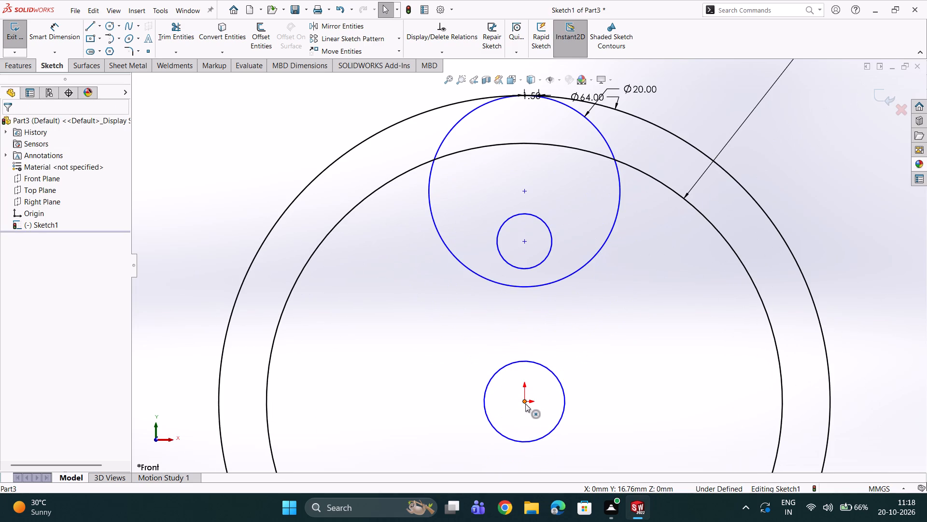
{"action": "left_click", "coordinate": [525, 404]}
{"action": "scroll", "coordinate": [520, 201], "scroll_direction": "up", "scroll_amount": 3, "text": "ctrl"}
{"action": "scroll", "coordinate": [534, 189], "scroll_direction": "down", "scroll_amount": 7, "text": "ctrl"}
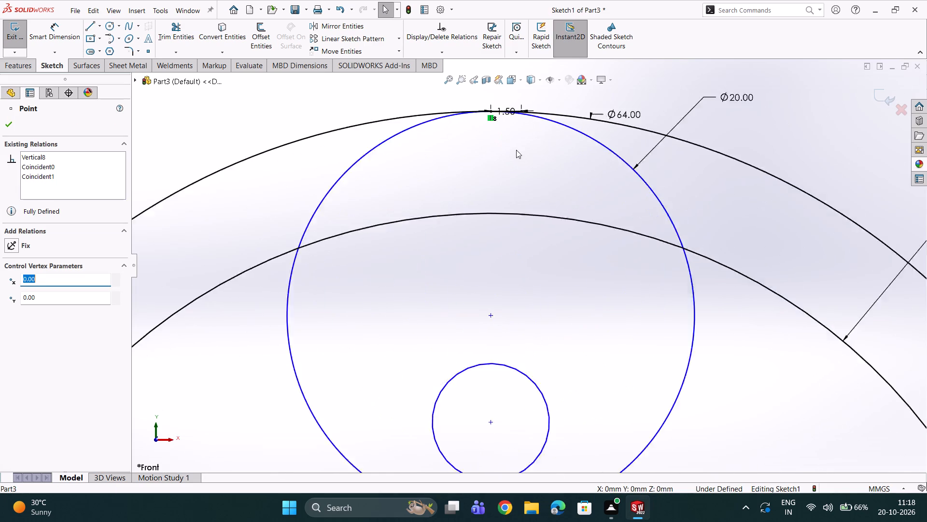
{"action": "scroll", "coordinate": [516, 150], "scroll_direction": "down", "scroll_amount": 16, "text": "ctrl"}
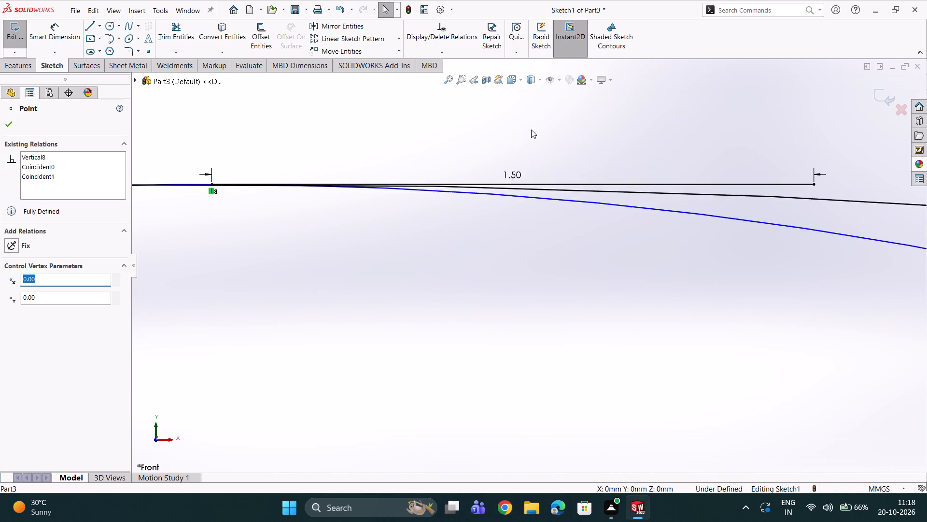
{"action": "scroll", "coordinate": [531, 130], "scroll_direction": "down", "scroll_amount": 2, "text": "ctrl"}
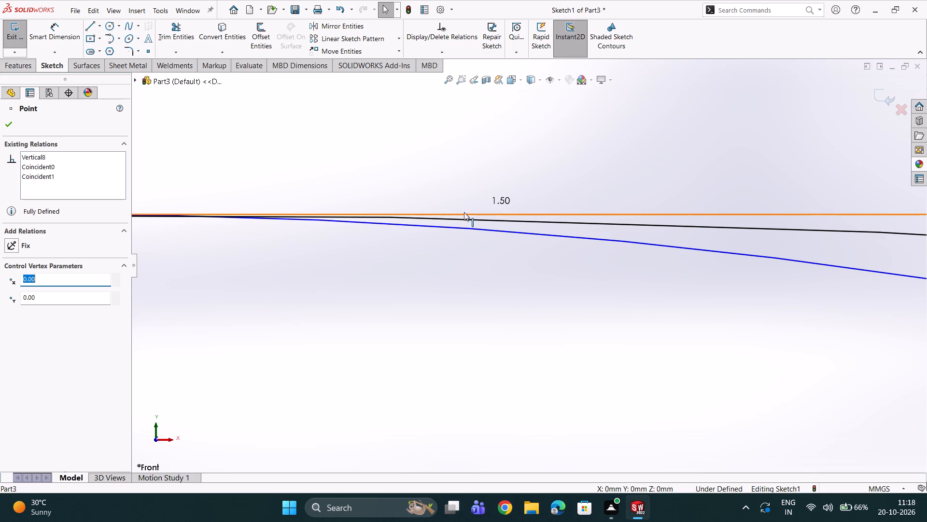
{"action": "left_click", "coordinate": [500, 213], "text": "ctrl"}
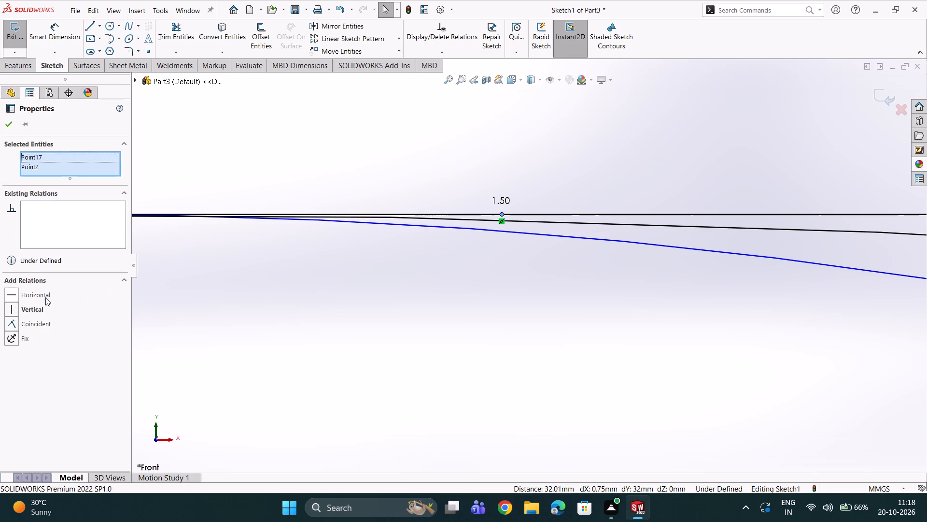
{"action": "left_click", "coordinate": [12, 308]}
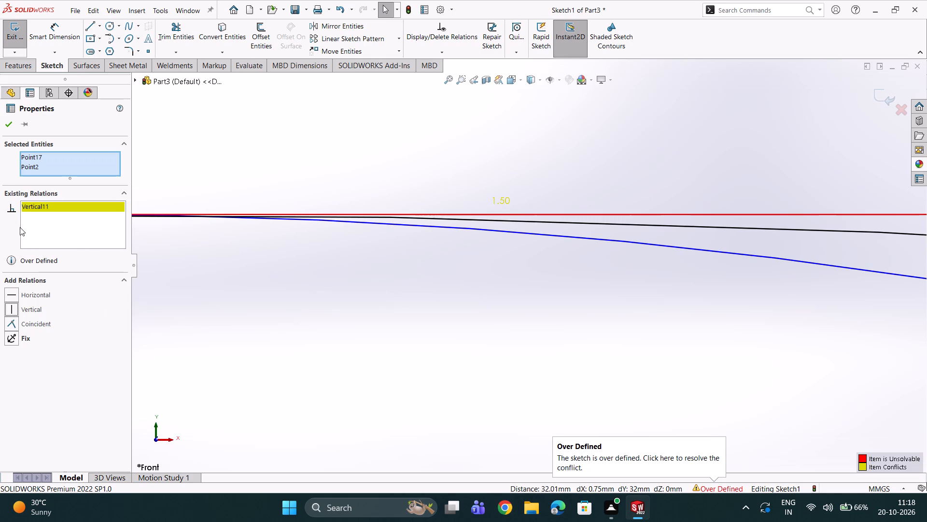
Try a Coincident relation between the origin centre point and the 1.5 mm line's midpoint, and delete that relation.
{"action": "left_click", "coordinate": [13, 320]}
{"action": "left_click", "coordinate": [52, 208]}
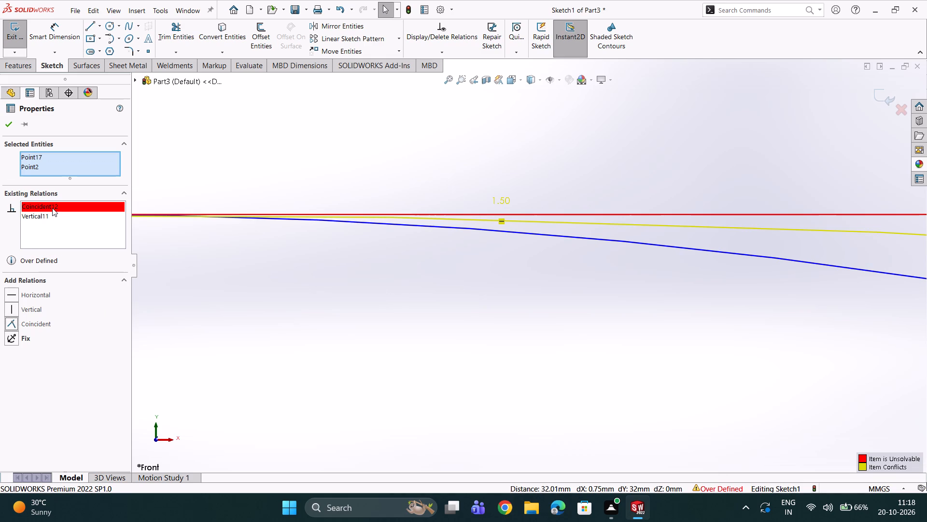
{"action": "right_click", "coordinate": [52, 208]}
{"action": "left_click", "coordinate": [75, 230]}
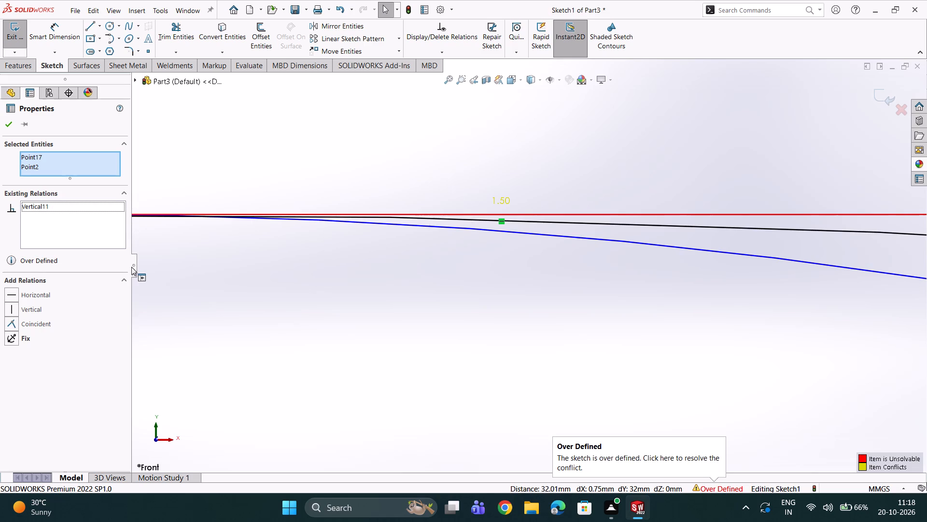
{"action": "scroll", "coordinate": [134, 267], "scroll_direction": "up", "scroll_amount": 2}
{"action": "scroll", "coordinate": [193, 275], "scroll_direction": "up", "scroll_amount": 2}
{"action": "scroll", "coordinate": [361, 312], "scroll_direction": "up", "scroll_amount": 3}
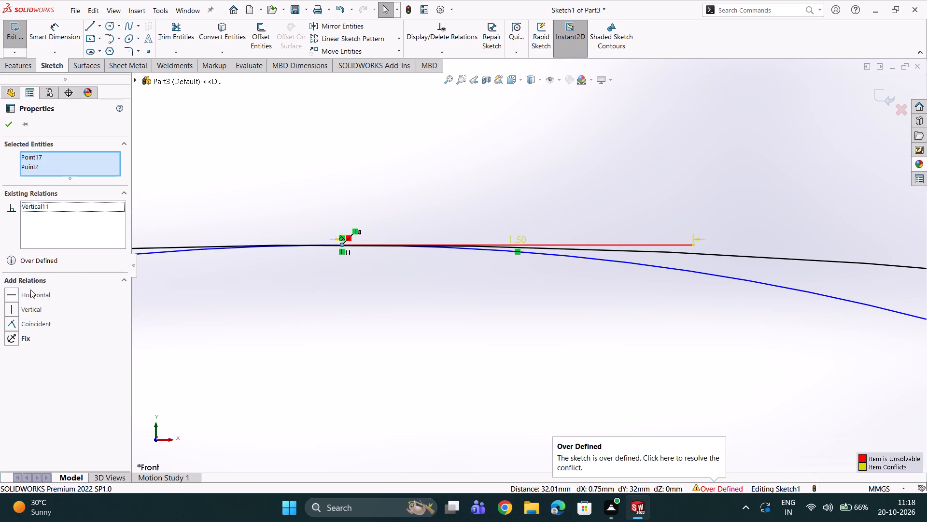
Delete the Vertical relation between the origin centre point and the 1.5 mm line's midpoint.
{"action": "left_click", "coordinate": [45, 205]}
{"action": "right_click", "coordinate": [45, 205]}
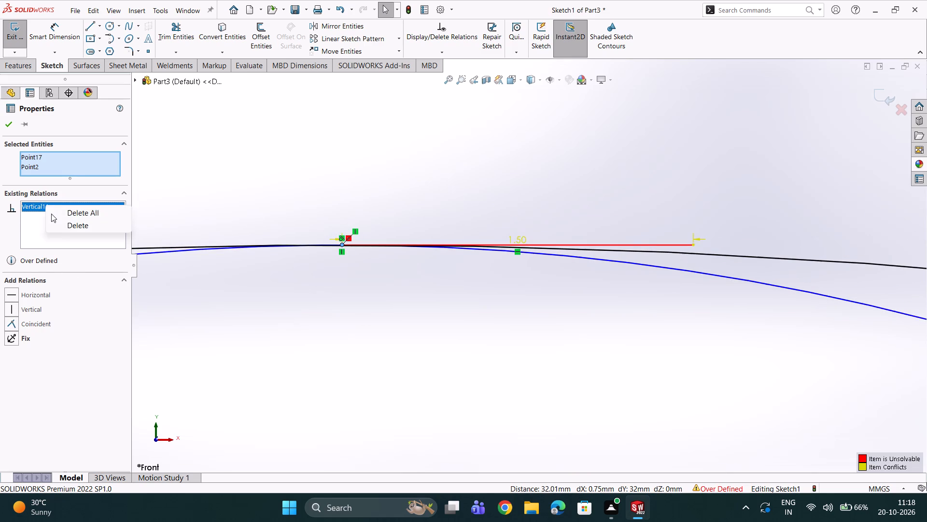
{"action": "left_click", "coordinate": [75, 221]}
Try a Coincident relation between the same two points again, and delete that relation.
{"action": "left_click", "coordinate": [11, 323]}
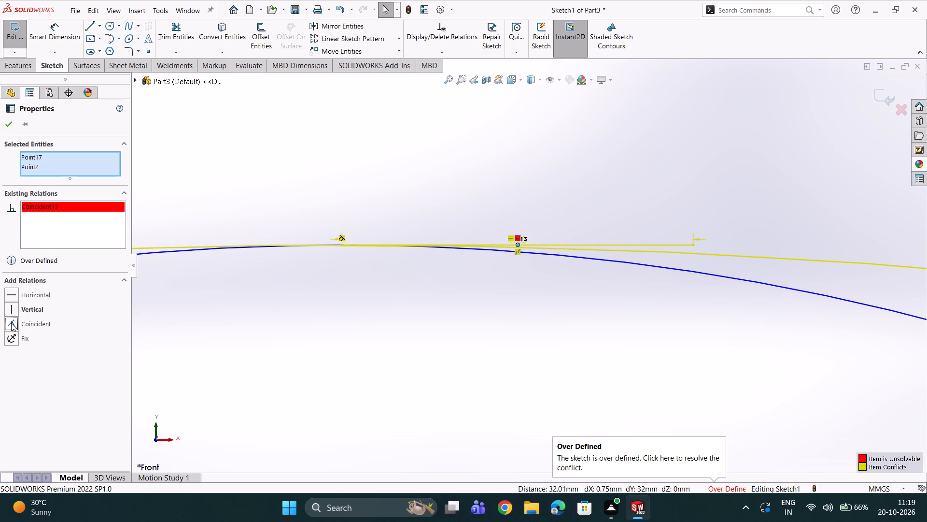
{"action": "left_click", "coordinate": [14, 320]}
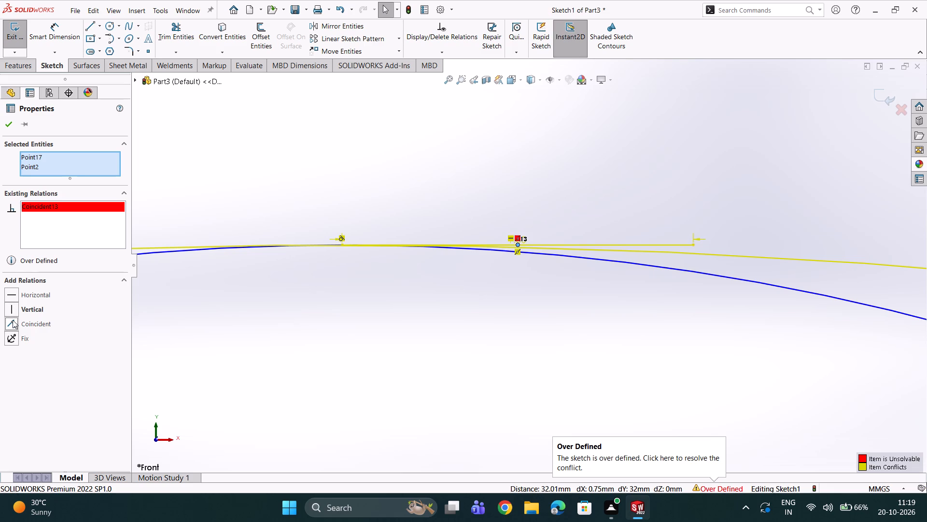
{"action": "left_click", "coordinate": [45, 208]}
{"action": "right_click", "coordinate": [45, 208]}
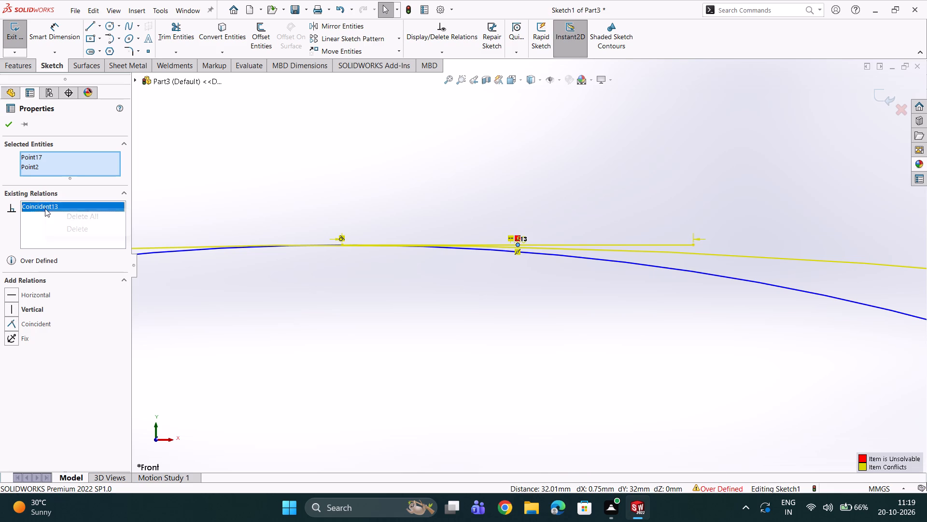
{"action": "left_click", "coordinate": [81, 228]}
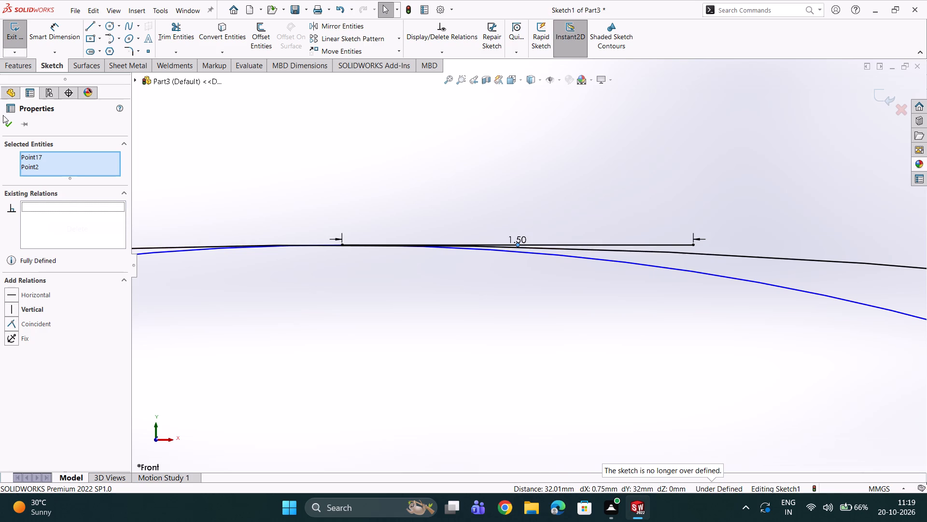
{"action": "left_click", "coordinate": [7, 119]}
Delete the 1.5 mm line at the top of the 64 mm circle, including its dimension.
{"action": "scroll", "coordinate": [480, 298], "scroll_direction": "down", "scroll_amount": 4}
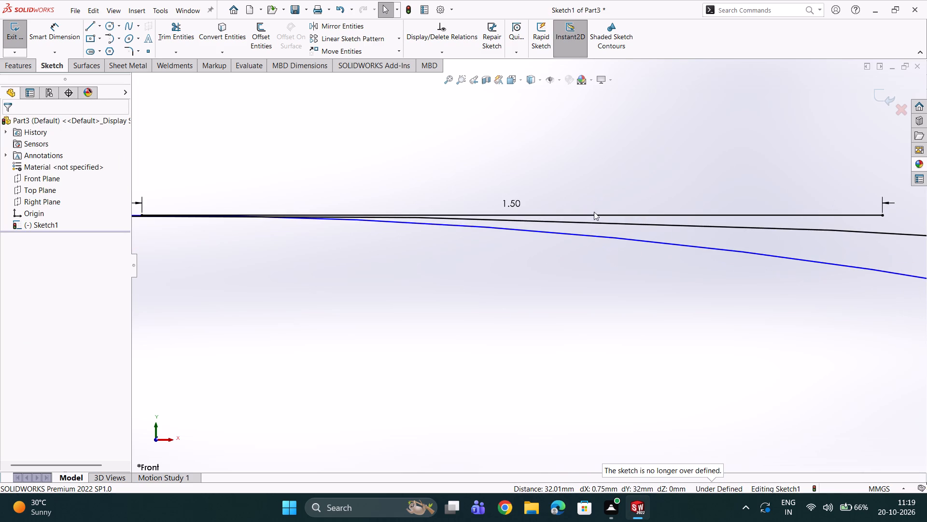
{"action": "left_click", "coordinate": [594, 214]}
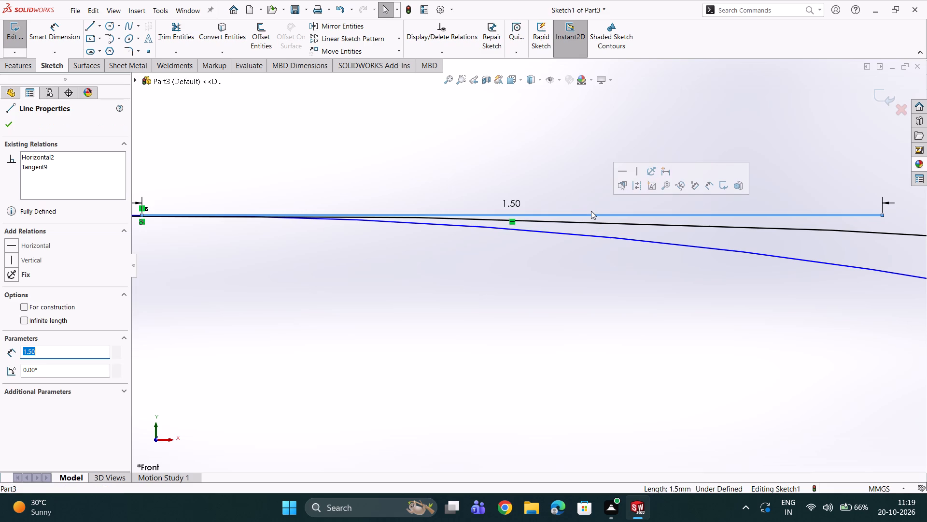
{"action": "key", "text": "Delete"}
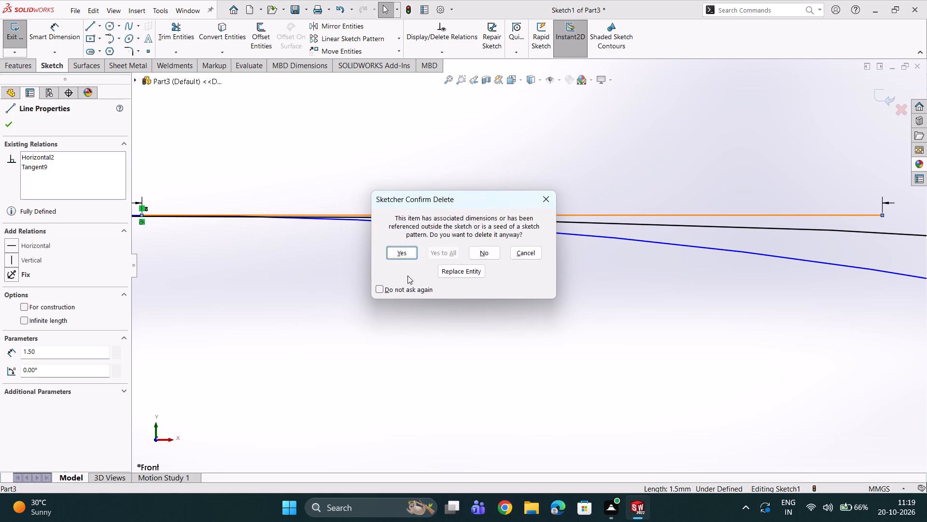
{"action": "left_click", "coordinate": [399, 251]}
Delete the 20 mm circle that is tangent to the 64 mm circle, including its dimension.
{"action": "left_click", "coordinate": [629, 239]}
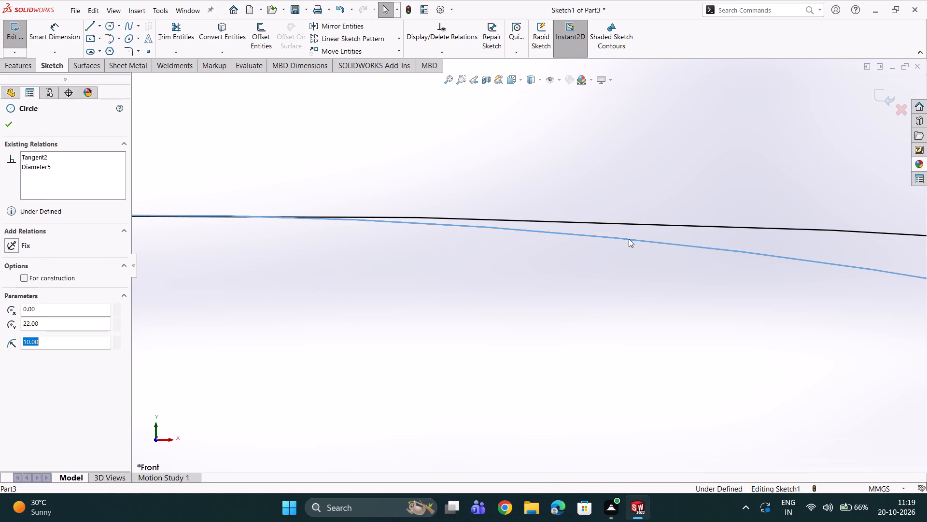
{"action": "key", "text": "Delete"}
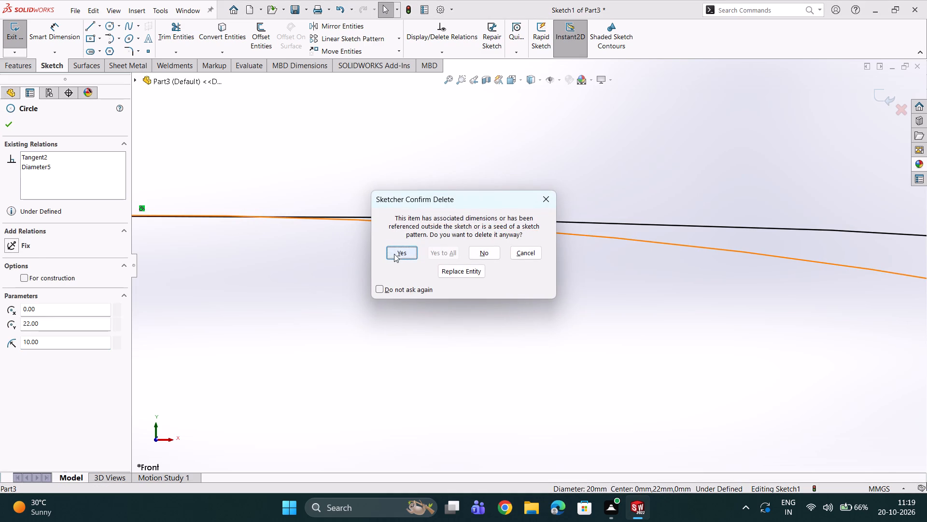
{"action": "left_click", "coordinate": [396, 255]}
Sketch a line about 2.2 mm long from the 64 mm circle's top point to another point on that circle, towards positive X.
{"action": "scroll", "coordinate": [234, 248], "scroll_direction": "up", "scroll_amount": 3}
{"action": "scroll", "coordinate": [358, 264], "scroll_direction": "up", "scroll_amount": 2}
{"action": "scroll", "coordinate": [465, 250], "scroll_direction": "up", "scroll_amount": 3}
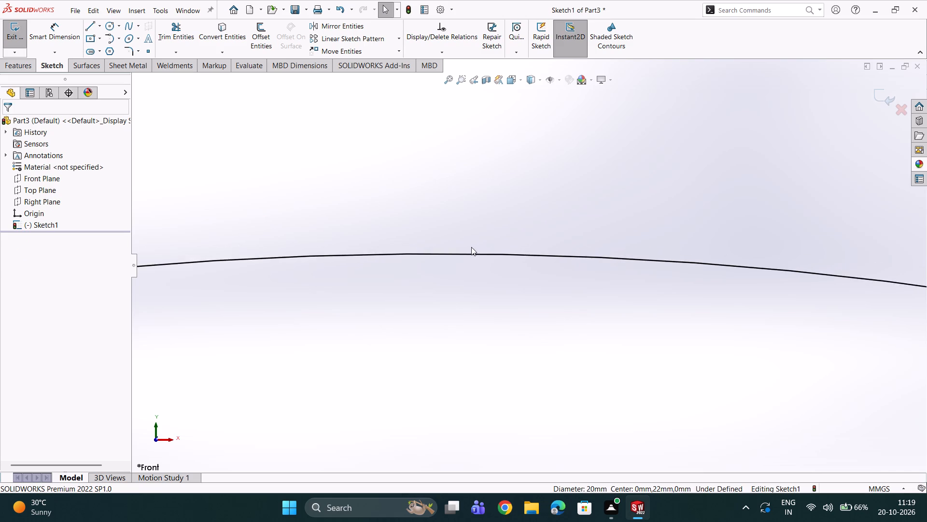
{"action": "scroll", "coordinate": [474, 248], "scroll_direction": "up", "scroll_amount": 10}
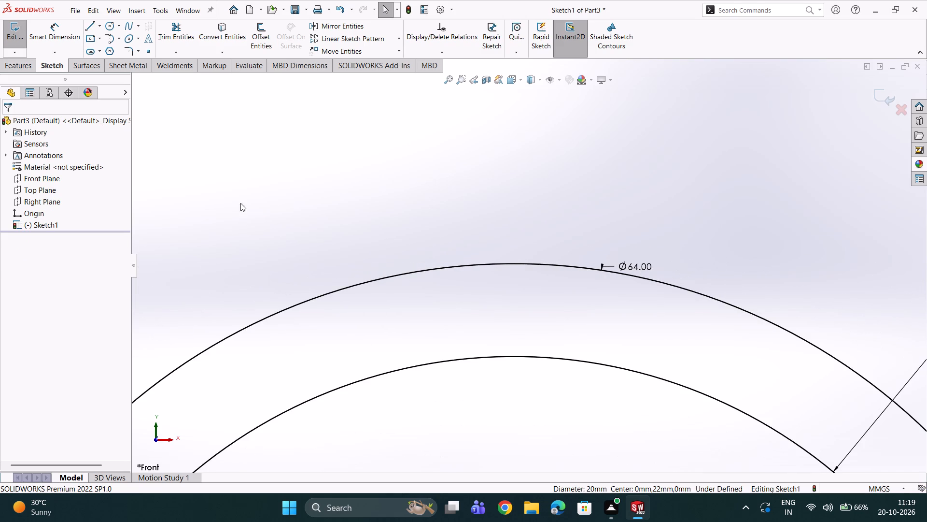
{"action": "left_click", "coordinate": [91, 27]}
{"action": "scroll", "coordinate": [373, 237], "scroll_direction": "down", "scroll_amount": 1}
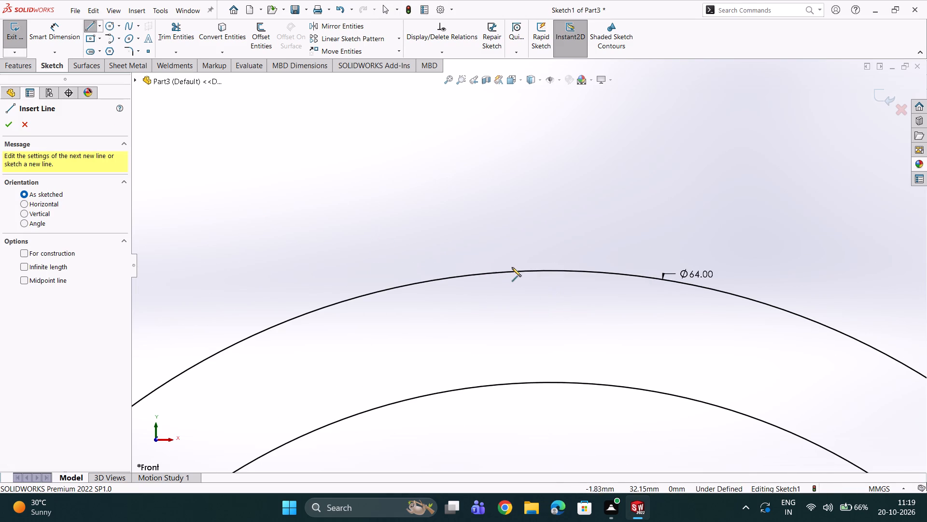
{"action": "left_click", "coordinate": [550, 269]}
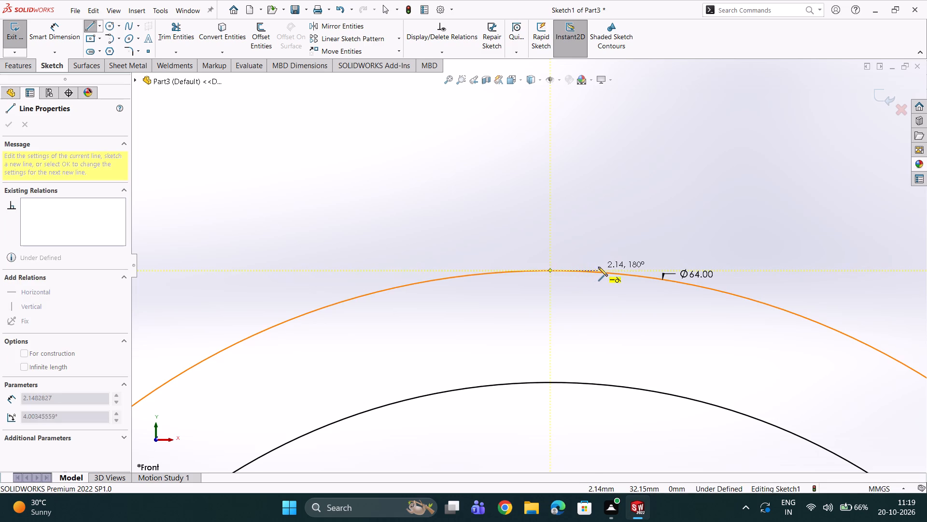
{"action": "left_click", "coordinate": [600, 270]}
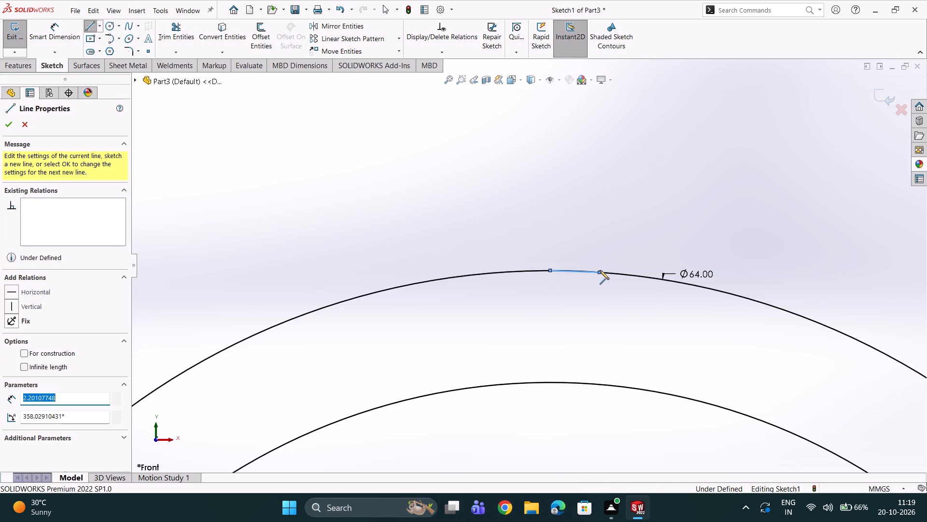
Dimension the new line's horizontal length as 1.5/2 mm.
{"action": "scroll", "coordinate": [600, 272], "scroll_direction": "down", "scroll_amount": 3}
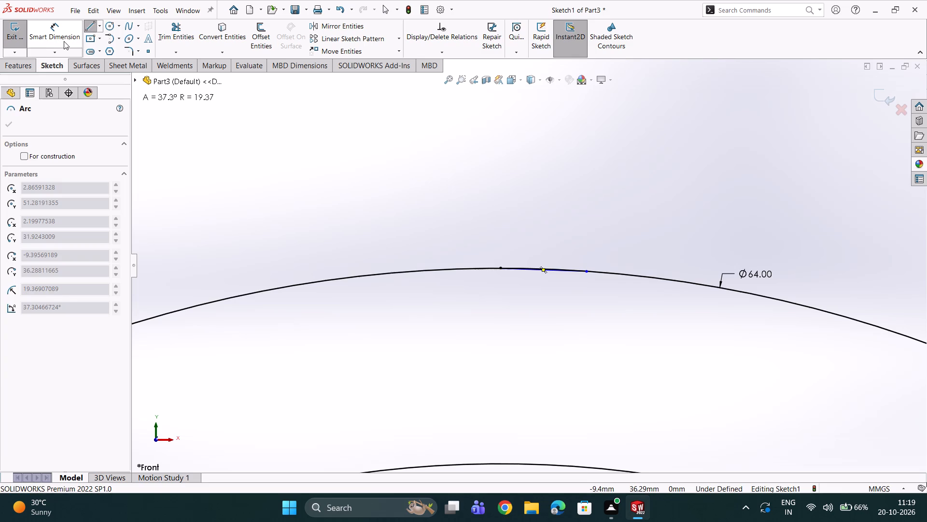
{"action": "left_click", "coordinate": [64, 41]}
{"action": "scroll", "coordinate": [562, 289], "scroll_direction": "down", "scroll_amount": 7}
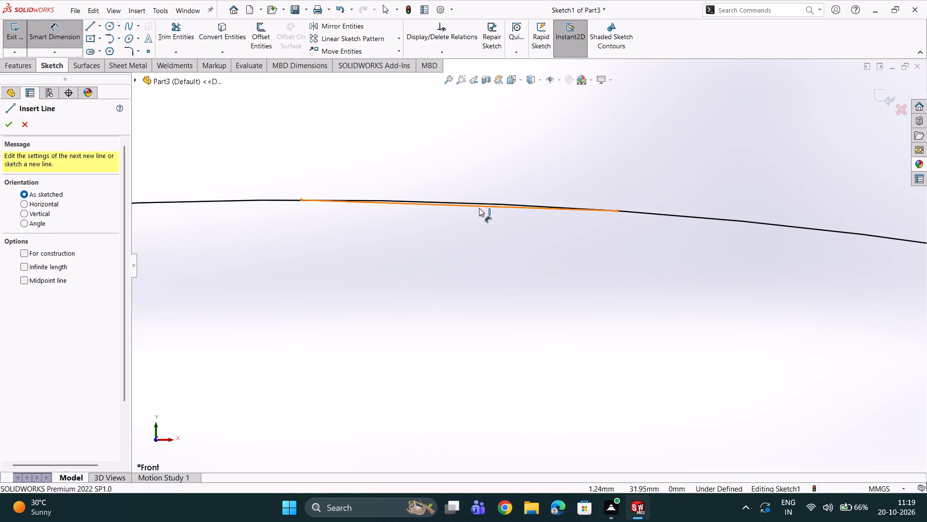
{"action": "left_click", "coordinate": [479, 208]}
{"action": "left_click", "coordinate": [487, 161]}
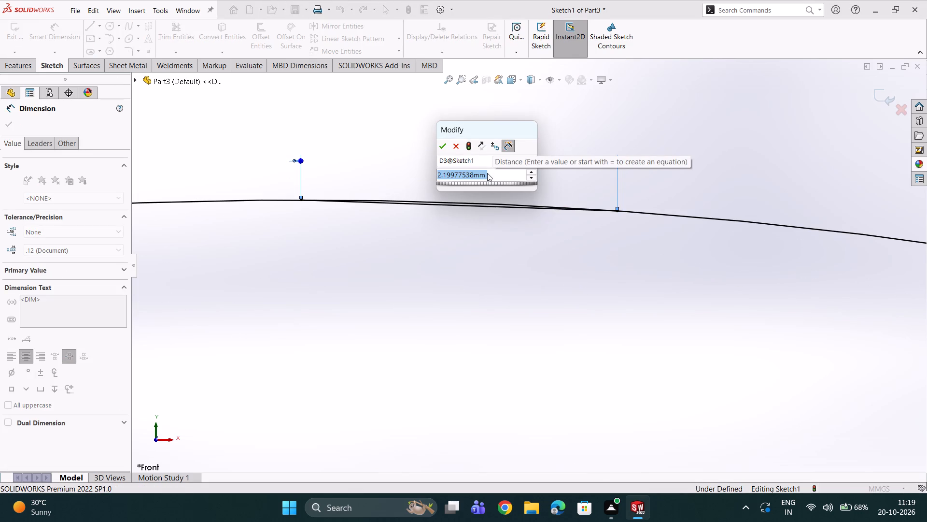
{"action": "type", "text": "1."}
{"action": "type", "text": "5/2"}
{"action": "key", "text": "Return"}
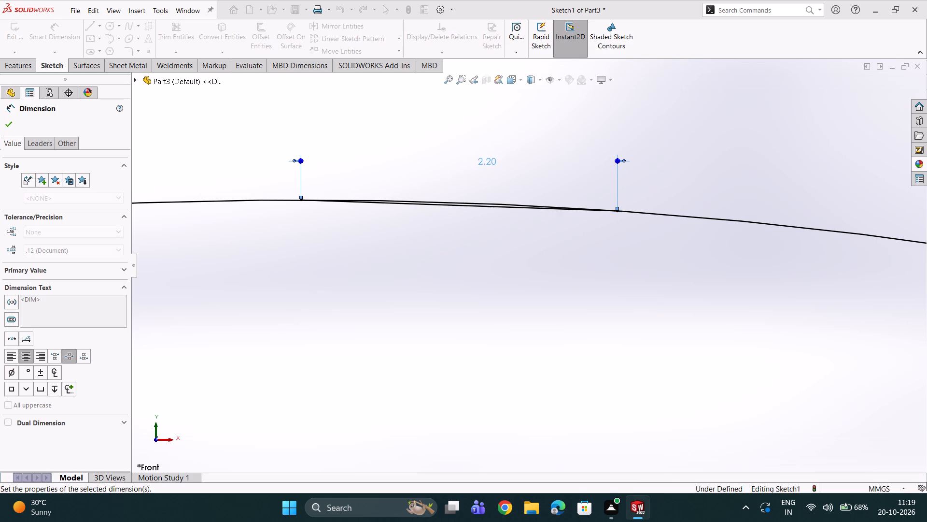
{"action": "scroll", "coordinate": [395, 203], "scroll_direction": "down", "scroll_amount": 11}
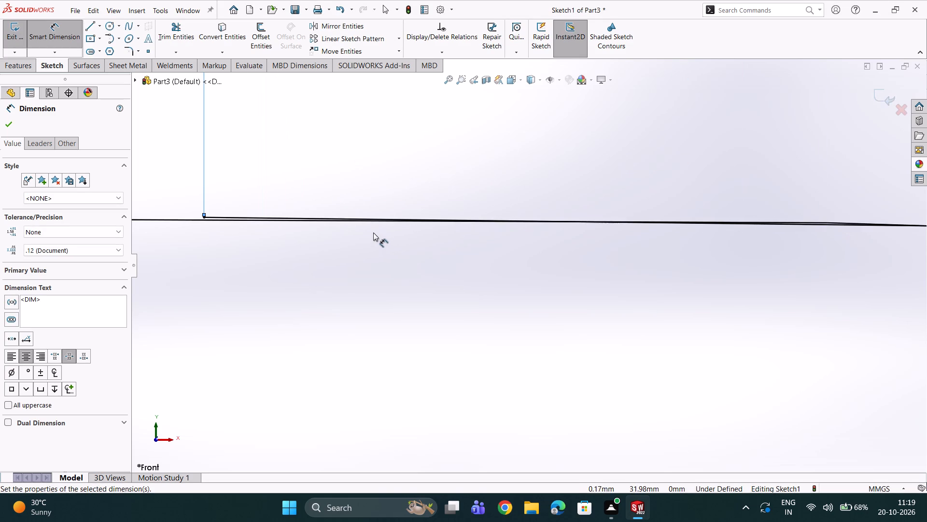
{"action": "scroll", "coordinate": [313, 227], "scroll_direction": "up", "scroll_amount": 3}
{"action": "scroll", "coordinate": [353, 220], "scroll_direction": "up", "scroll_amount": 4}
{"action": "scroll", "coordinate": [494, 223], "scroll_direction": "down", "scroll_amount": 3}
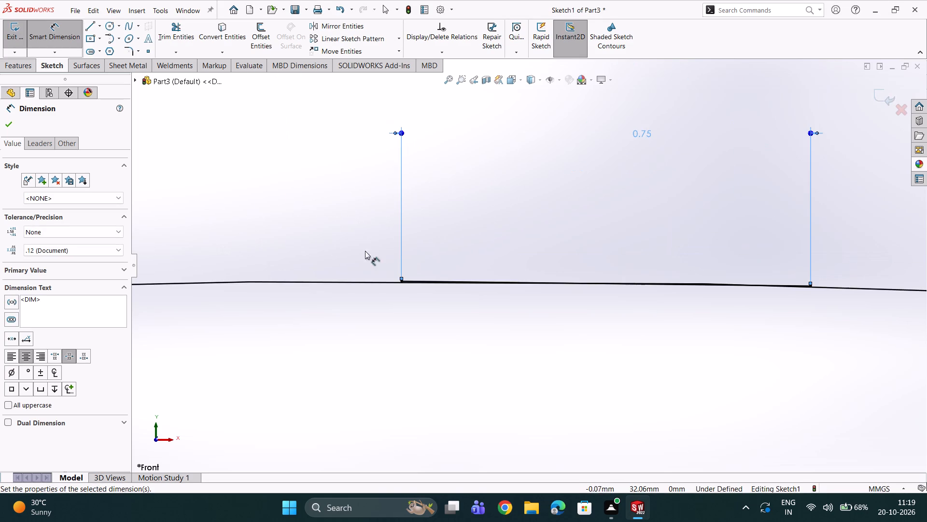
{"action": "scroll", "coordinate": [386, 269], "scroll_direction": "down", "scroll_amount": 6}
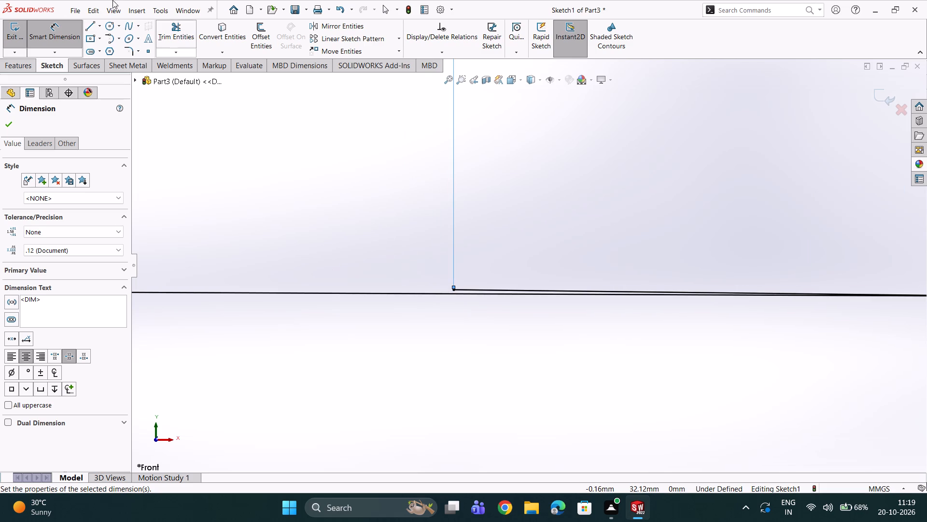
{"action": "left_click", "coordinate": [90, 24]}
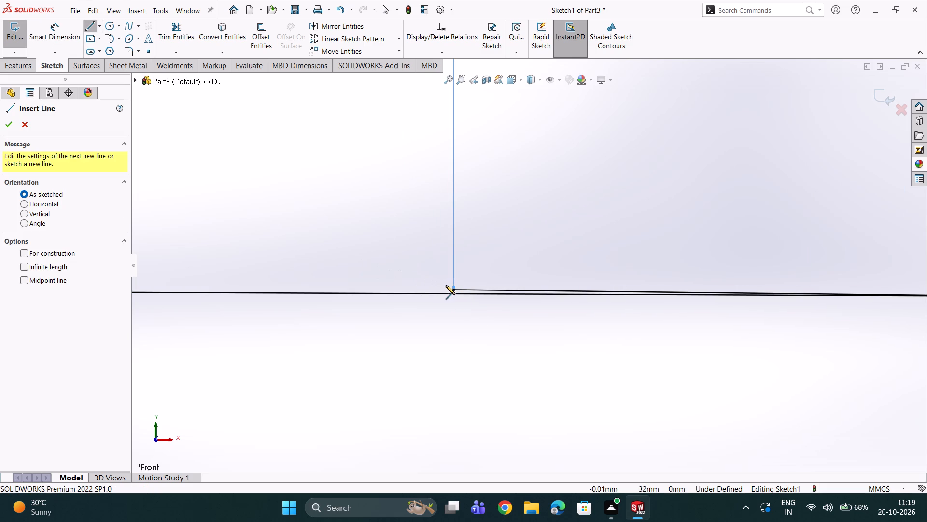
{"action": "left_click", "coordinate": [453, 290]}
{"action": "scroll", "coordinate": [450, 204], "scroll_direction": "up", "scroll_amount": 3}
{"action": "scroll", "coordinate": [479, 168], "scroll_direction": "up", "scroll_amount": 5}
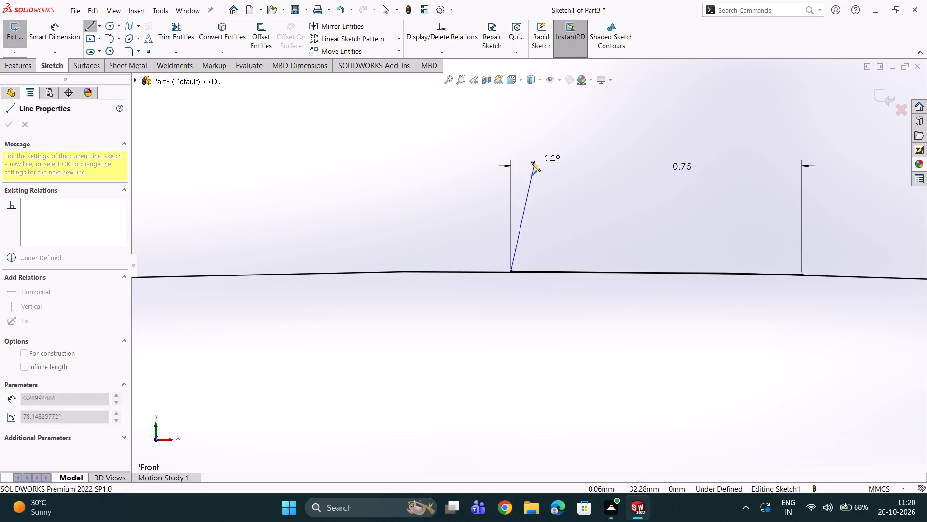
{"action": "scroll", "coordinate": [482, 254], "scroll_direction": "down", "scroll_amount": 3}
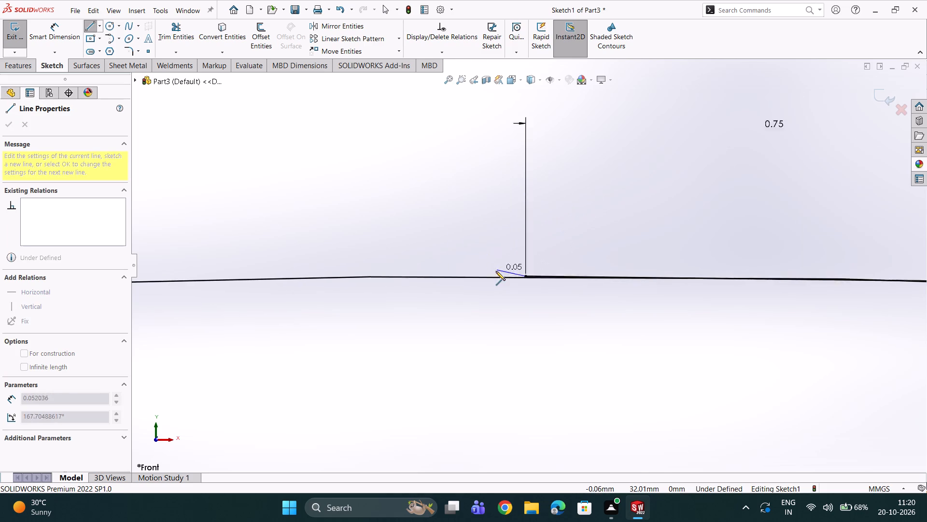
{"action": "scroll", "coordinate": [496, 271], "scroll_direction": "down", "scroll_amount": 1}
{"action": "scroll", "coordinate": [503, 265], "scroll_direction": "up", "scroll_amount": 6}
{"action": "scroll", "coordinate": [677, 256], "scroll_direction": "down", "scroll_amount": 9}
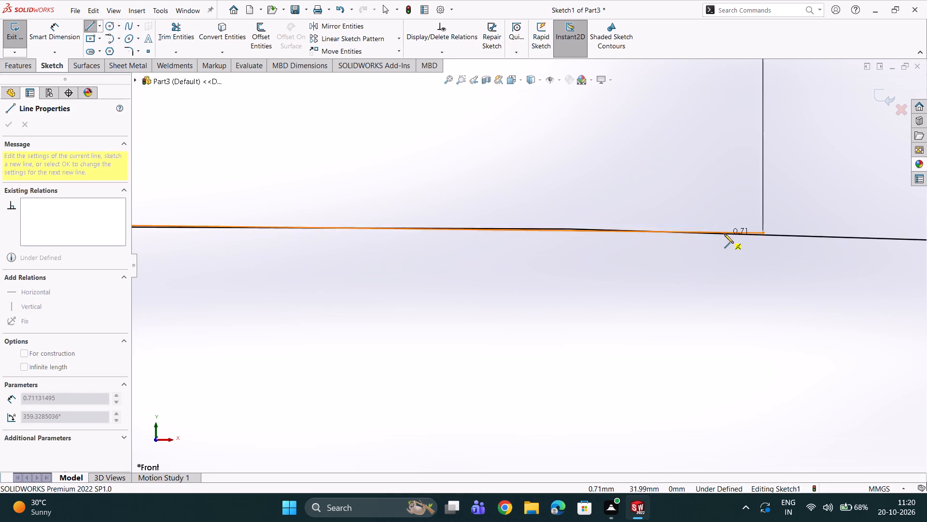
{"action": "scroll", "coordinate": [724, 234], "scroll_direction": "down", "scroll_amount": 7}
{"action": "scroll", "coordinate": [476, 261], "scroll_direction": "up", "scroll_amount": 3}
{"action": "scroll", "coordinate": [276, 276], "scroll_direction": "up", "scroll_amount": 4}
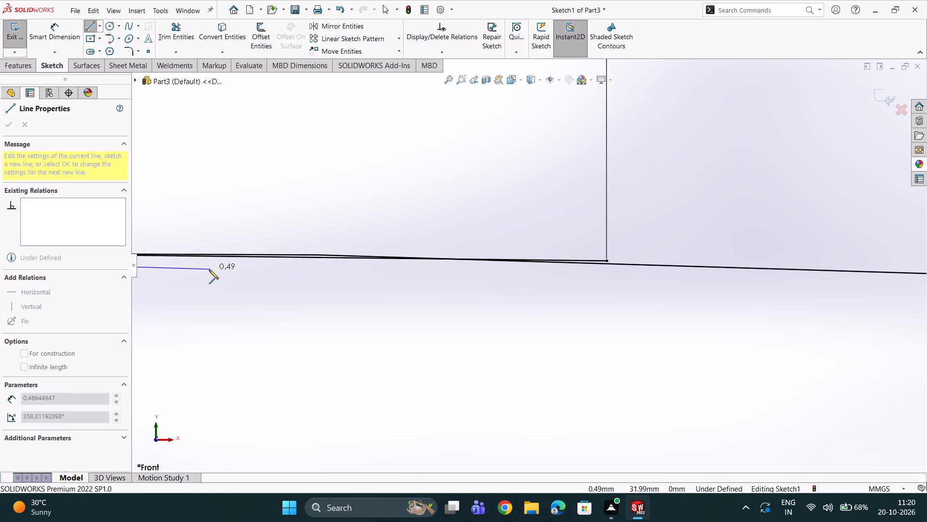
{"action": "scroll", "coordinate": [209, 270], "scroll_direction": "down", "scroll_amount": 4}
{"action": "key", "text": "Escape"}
Undo the last value change to the short line's horizontal dimension.
{"action": "scroll", "coordinate": [265, 269], "scroll_direction": "up", "scroll_amount": 5}
{"action": "scroll", "coordinate": [369, 290], "scroll_direction": "up", "scroll_amount": 5}
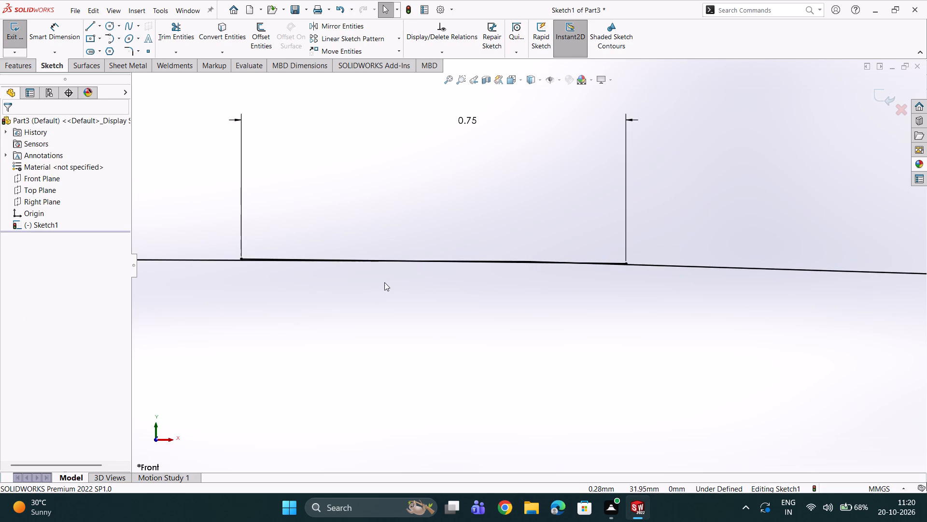
{"action": "key", "text": "ctrl+z"}
Sketch a vertical construction centreline about 40.65 mm long from the origin up past the top of the 64 mm circle.
{"action": "scroll", "coordinate": [386, 284], "scroll_direction": "up", "scroll_amount": 4}
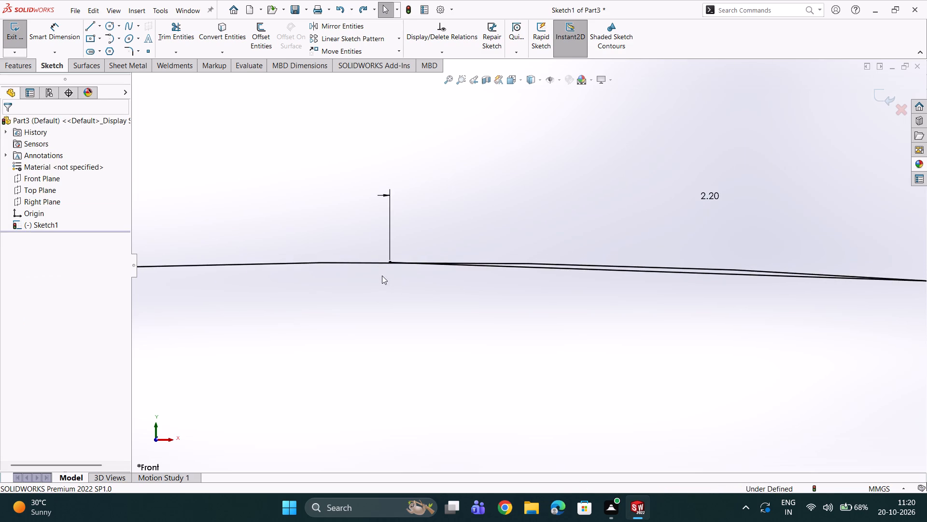
{"action": "scroll", "coordinate": [382, 275], "scroll_direction": "up", "scroll_amount": 2}
{"action": "scroll", "coordinate": [498, 272], "scroll_direction": "down", "scroll_amount": 1}
{"action": "scroll", "coordinate": [380, 269], "scroll_direction": "up", "scroll_amount": 2}
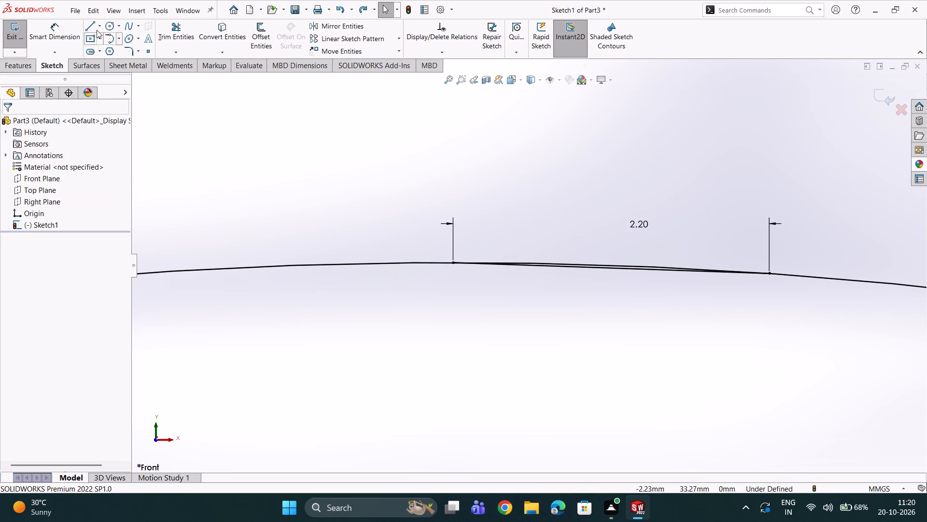
{"action": "left_click", "coordinate": [98, 28]}
{"action": "left_click", "coordinate": [96, 50]}
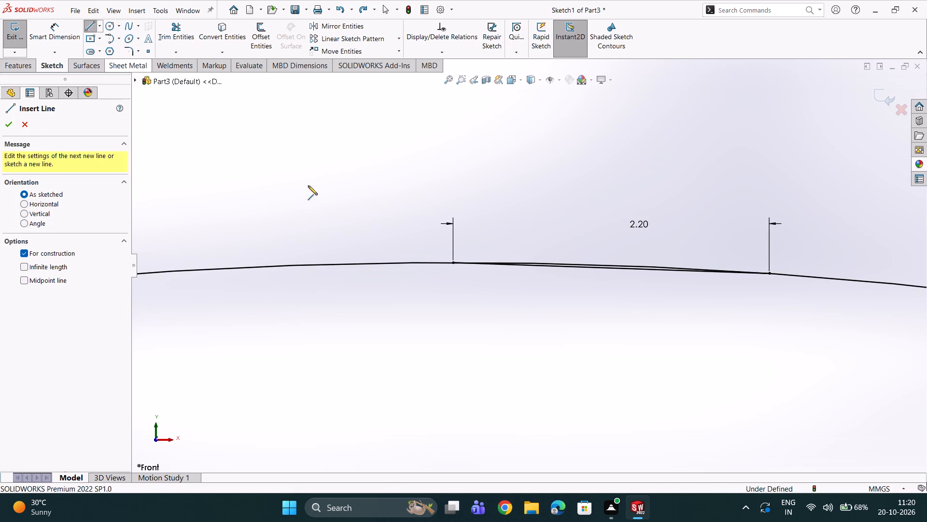
{"action": "scroll", "coordinate": [418, 271], "scroll_direction": "down", "scroll_amount": 2}
{"action": "scroll", "coordinate": [507, 281], "scroll_direction": "up", "scroll_amount": 19}
{"action": "scroll", "coordinate": [521, 360], "scroll_direction": "down", "scroll_amount": 1}
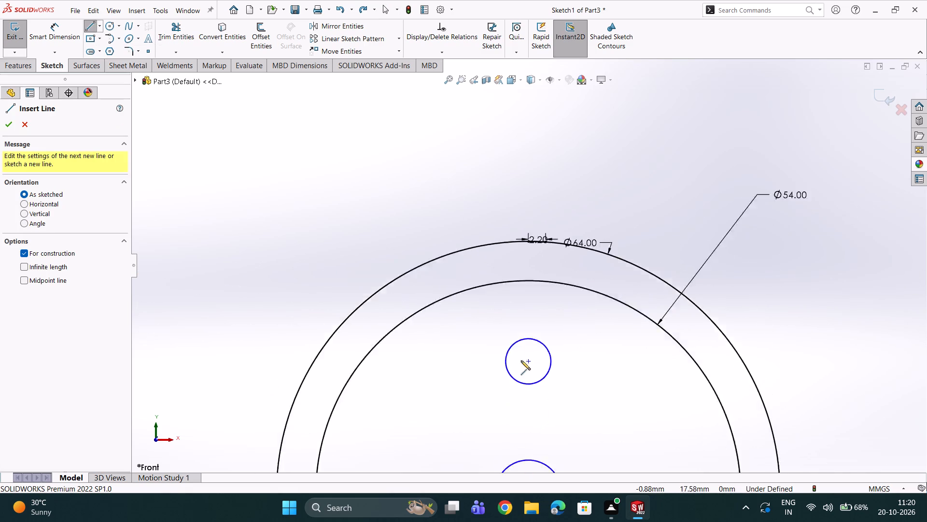
{"action": "scroll", "coordinate": [521, 361], "scroll_direction": "down", "scroll_amount": 2}
{"action": "scroll", "coordinate": [537, 374], "scroll_direction": "up", "scroll_amount": 6}
{"action": "scroll", "coordinate": [530, 370], "scroll_direction": "down", "scroll_amount": 3}
{"action": "left_click", "coordinate": [531, 344]}
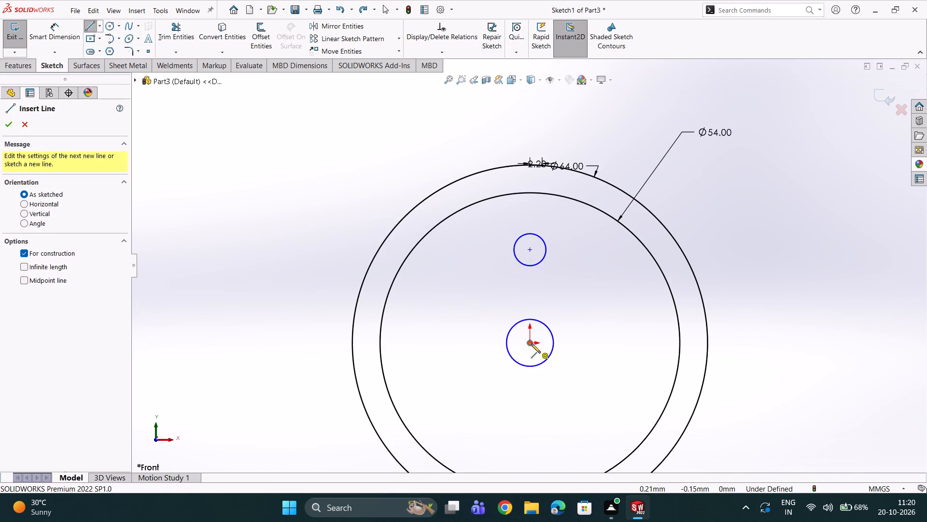
{"action": "left_click", "coordinate": [530, 117]}
{"action": "scroll", "coordinate": [530, 117], "scroll_direction": "down", "scroll_amount": 2}
{"action": "key", "text": "Escape"}
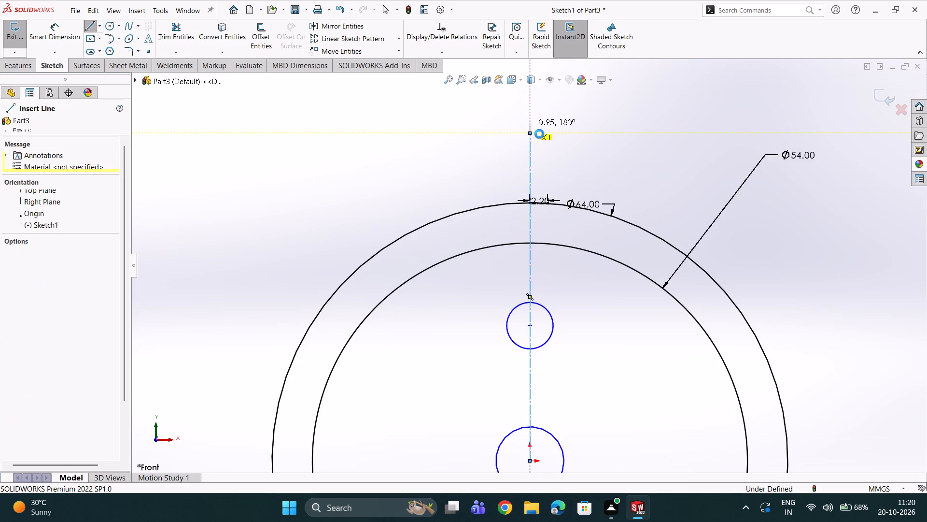
Delete the short 2.20 mm sketch line at the top of the 64 mm circle, together with its dimension.
{"action": "scroll", "coordinate": [548, 153], "scroll_direction": "down", "scroll_amount": 8}
{"action": "scroll", "coordinate": [517, 271], "scroll_direction": "down", "scroll_amount": 1}
{"action": "scroll", "coordinate": [458, 366], "scroll_direction": "down", "scroll_amount": 2}
{"action": "scroll", "coordinate": [408, 453], "scroll_direction": "down", "scroll_amount": 3}
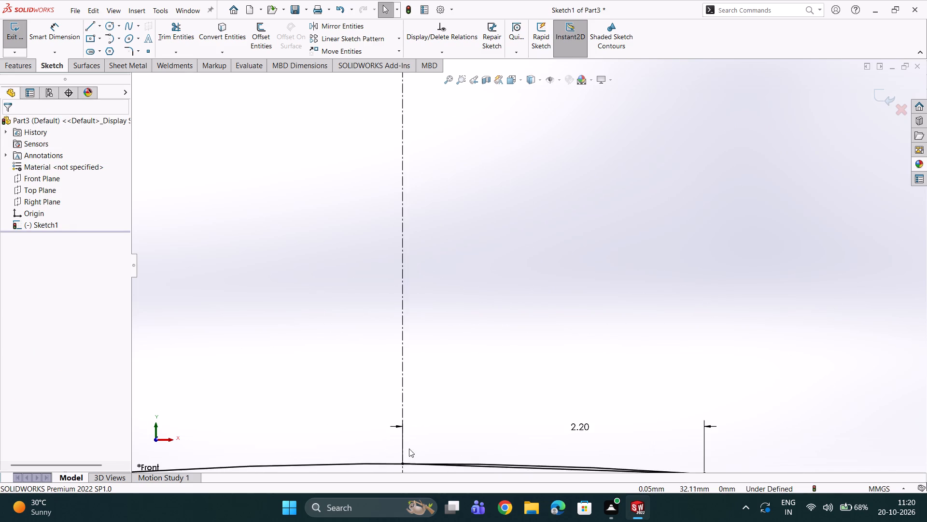
{"action": "scroll", "coordinate": [409, 448], "scroll_direction": "up", "scroll_amount": 3}
{"action": "scroll", "coordinate": [481, 368], "scroll_direction": "down", "scroll_amount": 8}
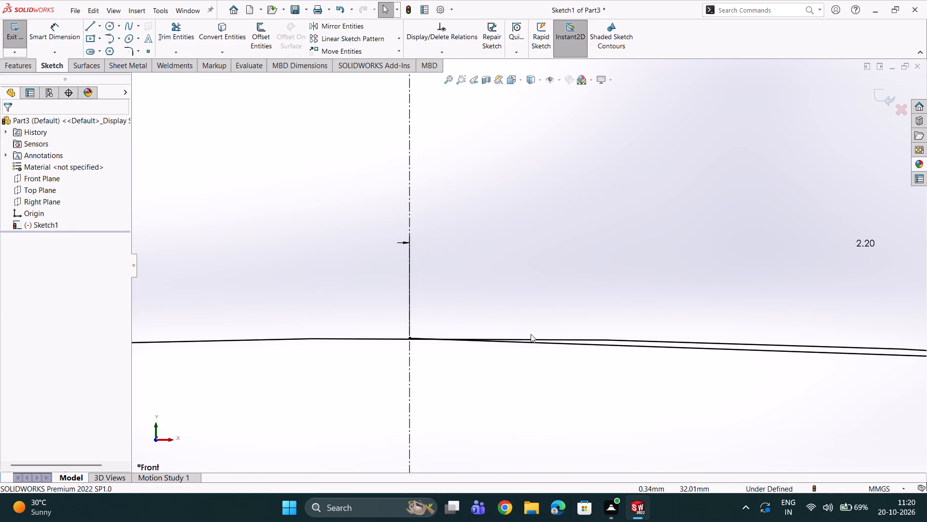
{"action": "scroll", "coordinate": [499, 348], "scroll_direction": "down", "scroll_amount": 7}
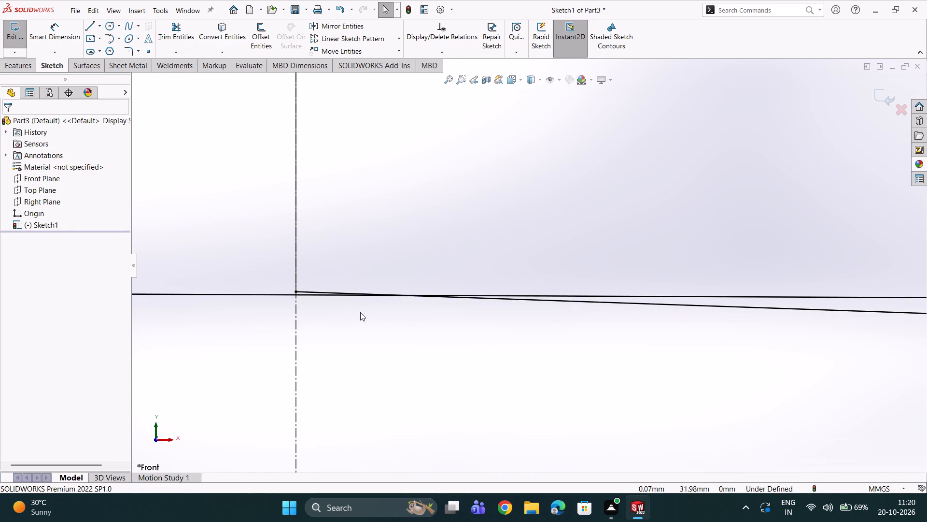
{"action": "scroll", "coordinate": [341, 289], "scroll_direction": "down", "scroll_amount": 3}
{"action": "double_click", "coordinate": [333, 289]}
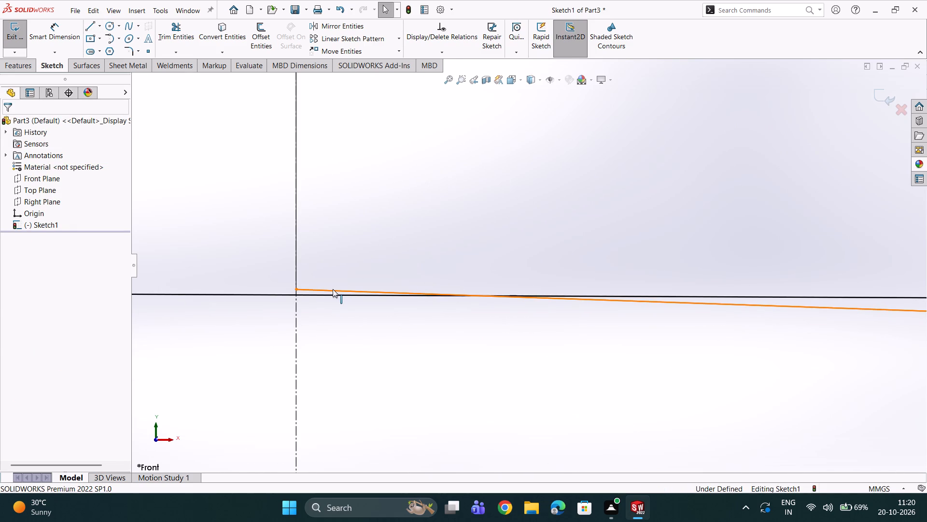
{"action": "key", "text": "Delete"}
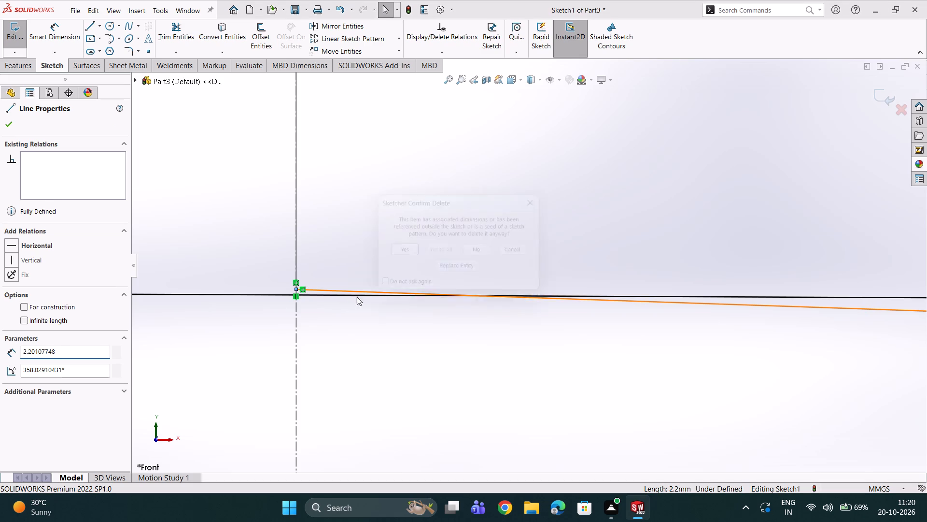
{"action": "scroll", "coordinate": [314, 332], "scroll_direction": "down", "scroll_amount": 1}
{"action": "left_click", "coordinate": [393, 251]}
Sketch a horizontal line about 15.4 mm long through the origin, extending past both sides of the central circle.
{"action": "scroll", "coordinate": [356, 281], "scroll_direction": "up", "scroll_amount": 19}
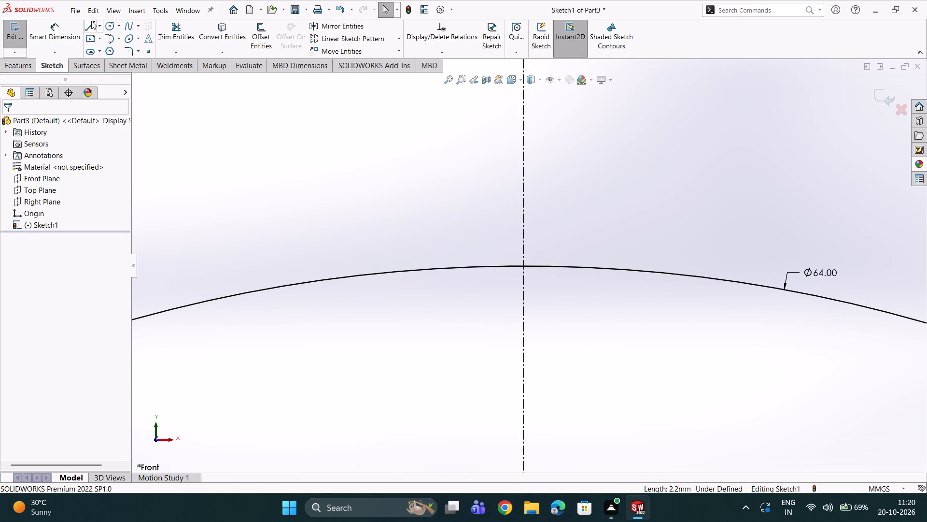
{"action": "left_click", "coordinate": [91, 23]}
{"action": "scroll", "coordinate": [128, 64], "scroll_direction": "up", "scroll_amount": 17}
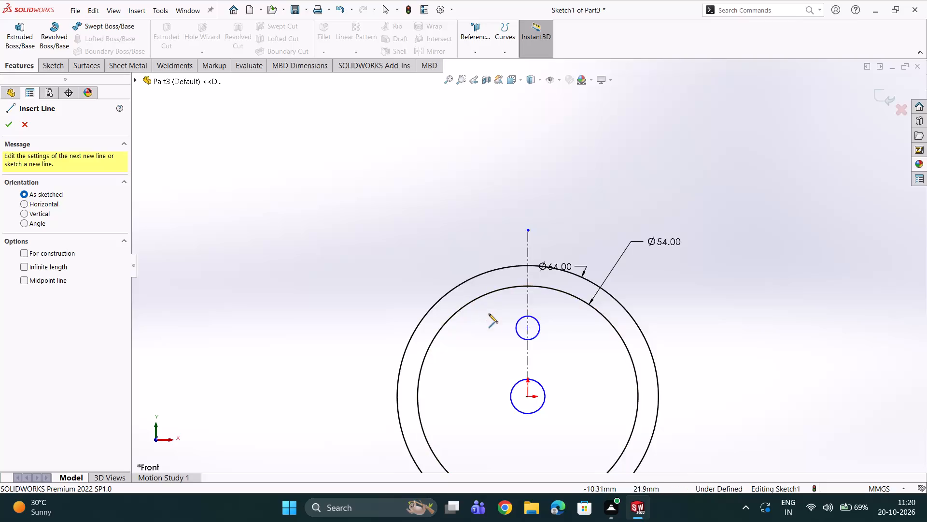
{"action": "scroll", "coordinate": [492, 323], "scroll_direction": "down", "scroll_amount": 2}
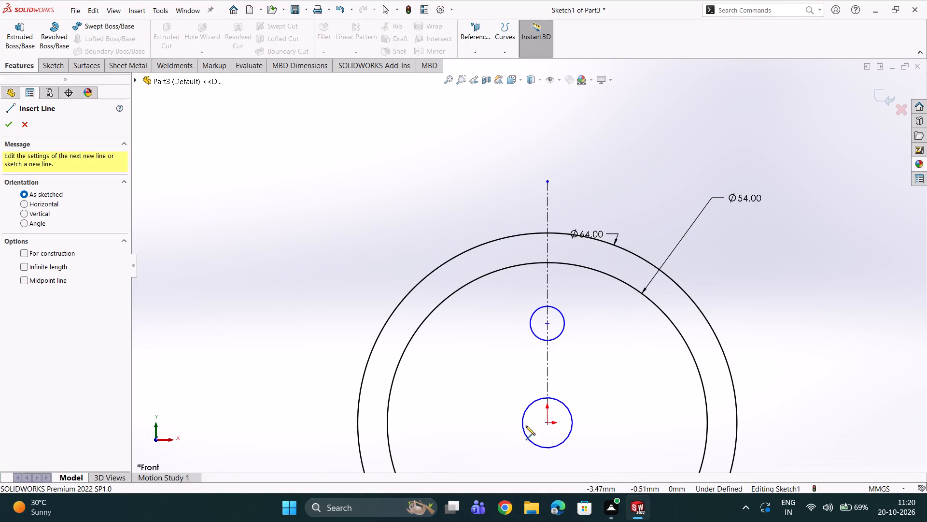
{"action": "left_click", "coordinate": [507, 424]}
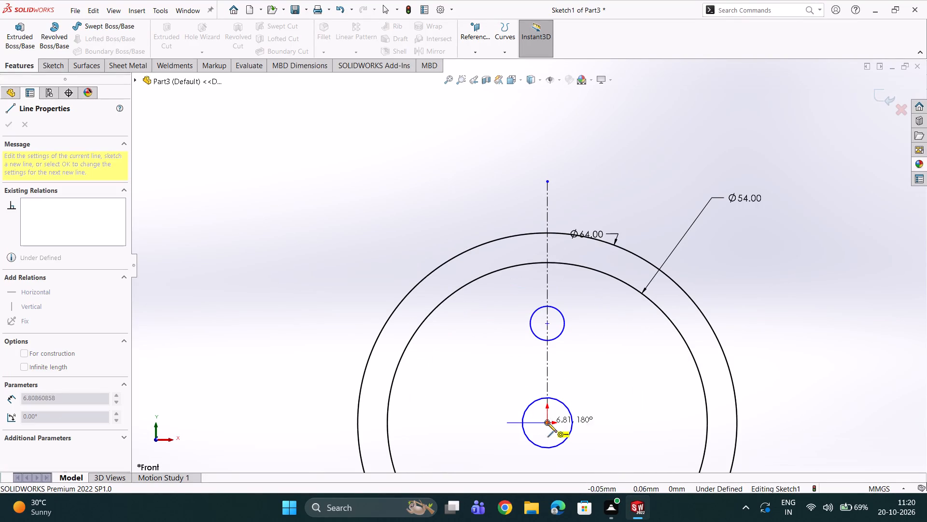
{"action": "left_click", "coordinate": [598, 422]}
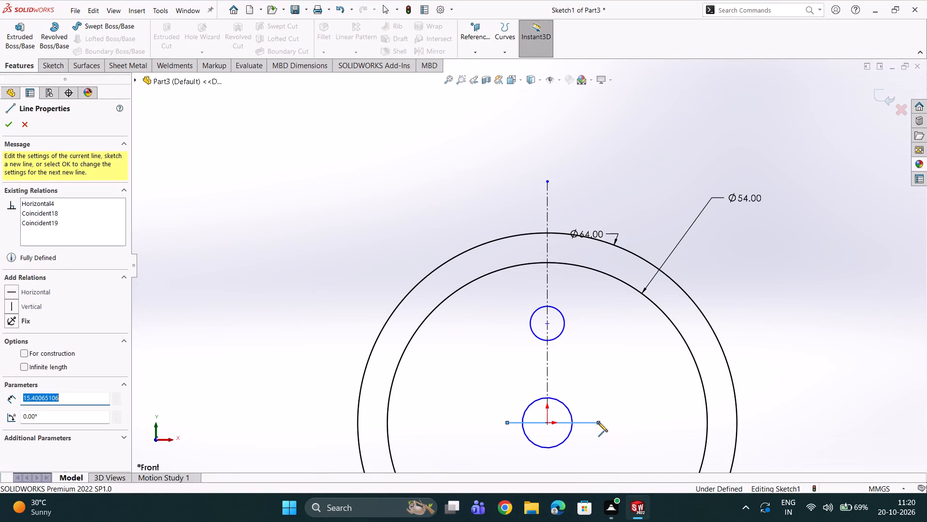
{"action": "scroll", "coordinate": [598, 423], "scroll_direction": "down", "scroll_amount": 4}
{"action": "key", "text": "Escape"}
Apply a Coincident relation between the new horizontal line and the centre point at the origin.
{"action": "scroll", "coordinate": [559, 420], "scroll_direction": "down", "scroll_amount": 2}
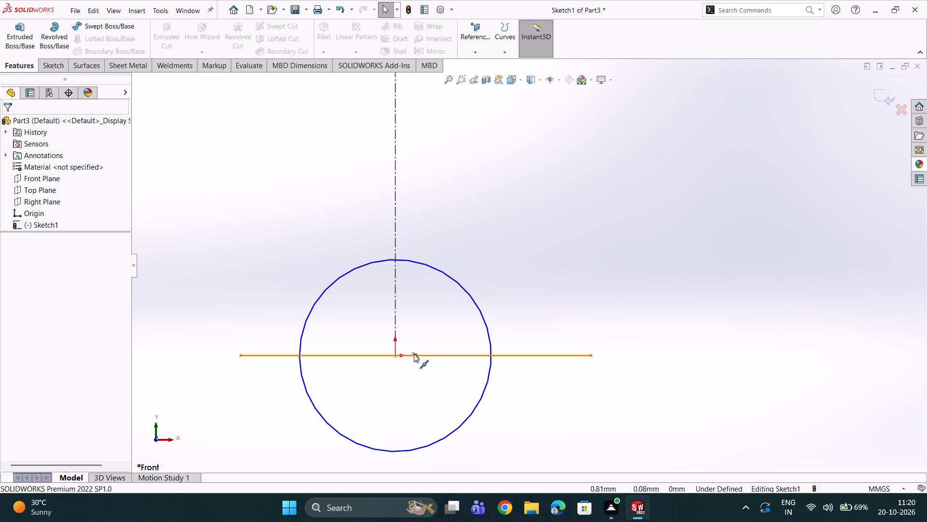
{"action": "double_click", "coordinate": [414, 354]}
{"action": "left_click", "coordinate": [393, 354], "text": "ctrl"}
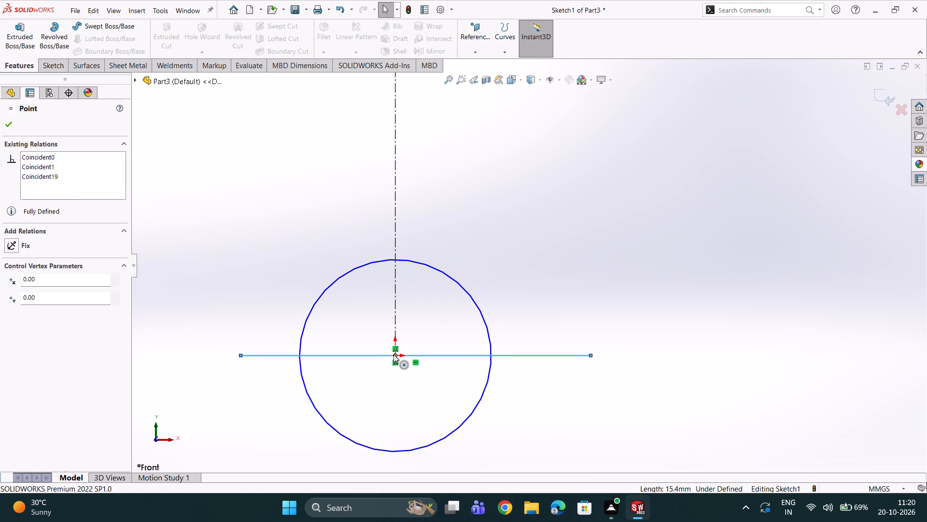
{"action": "left_click", "coordinate": [10, 305]}
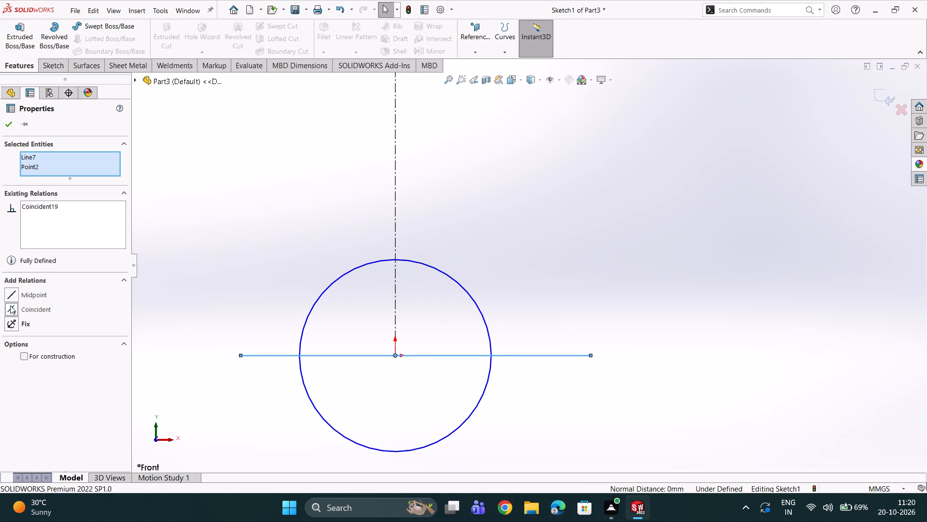
{"action": "left_click", "coordinate": [4, 123]}
Dimension the horizontal line's length as 1.5 mm, placing the dimension below the central circle.
{"action": "scroll", "coordinate": [294, 269], "scroll_direction": "up", "scroll_amount": 1}
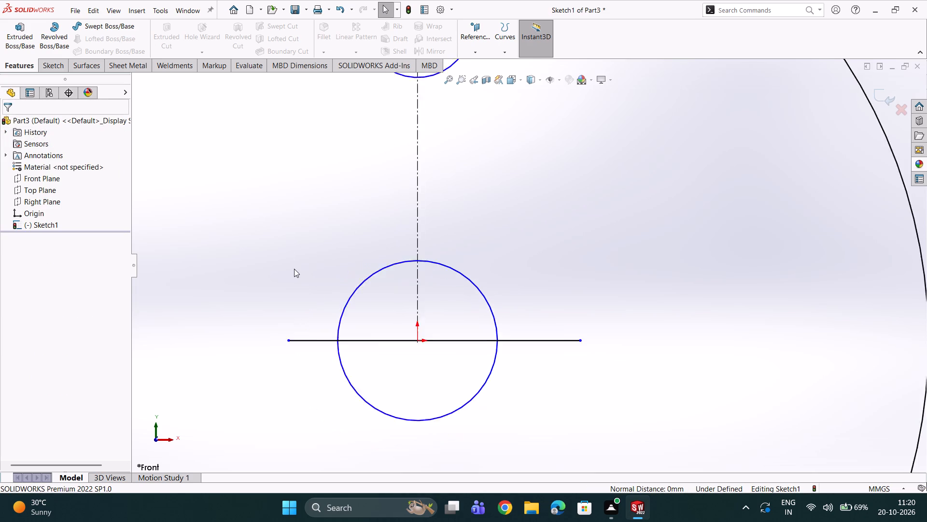
{"action": "scroll", "coordinate": [294, 269], "scroll_direction": "up", "scroll_amount": 1}
{"action": "left_click", "coordinate": [58, 60]}
{"action": "left_click", "coordinate": [54, 38]}
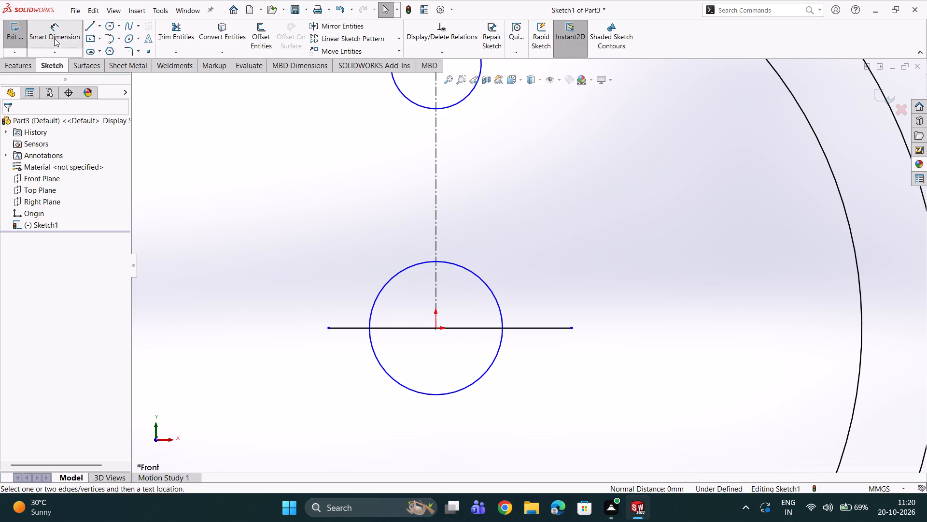
{"action": "left_click", "coordinate": [401, 330]}
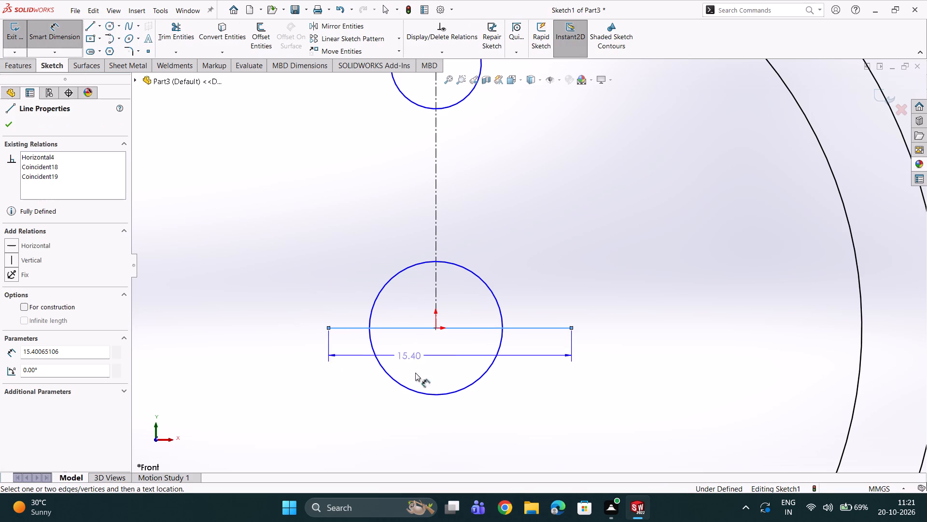
{"action": "left_click", "coordinate": [459, 415]}
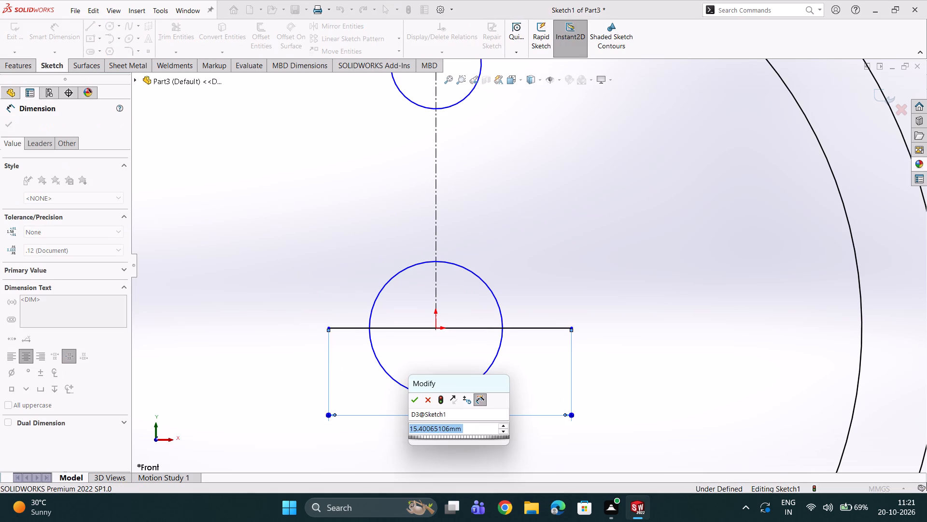
{"action": "type", "text": "1.5"}
{"action": "key", "text": "Return"}
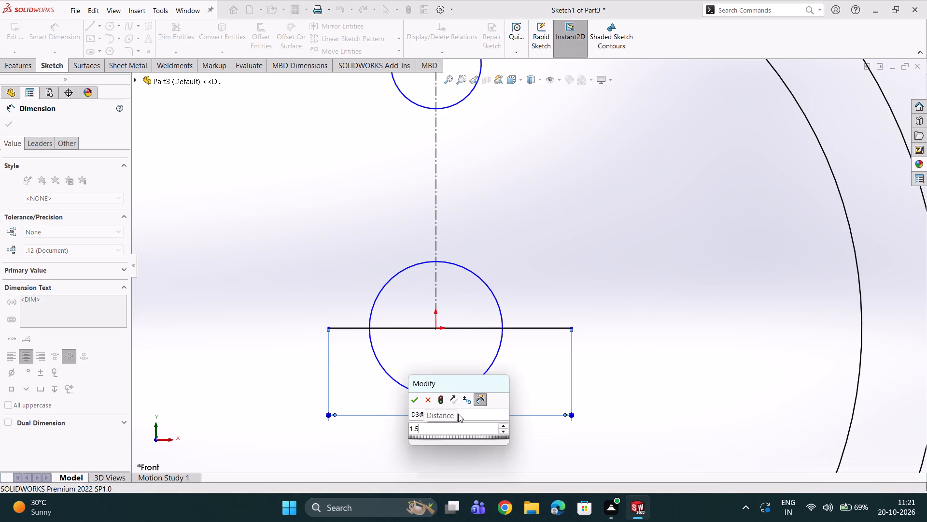
{"action": "scroll", "coordinate": [359, 383], "scroll_direction": "down", "scroll_amount": 2}
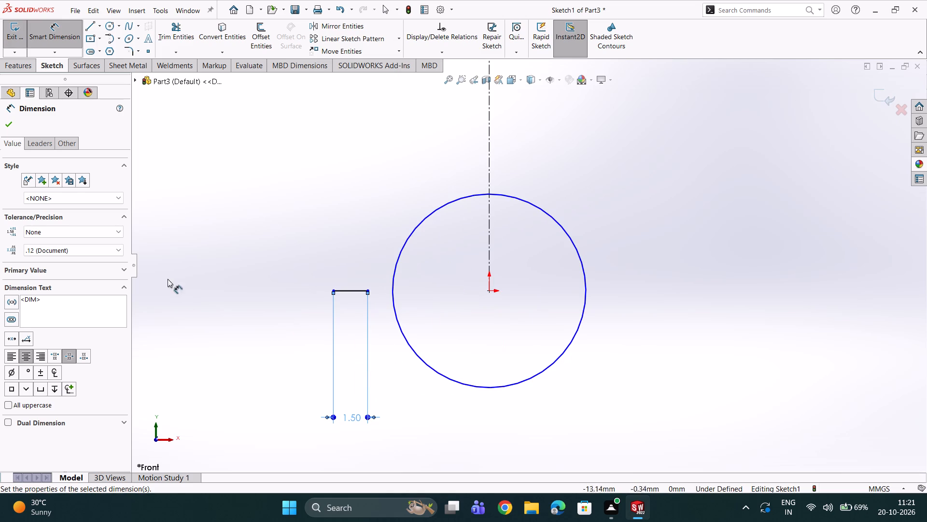
{"action": "left_click", "coordinate": [4, 125]}
Make the midpoint of the 1.5 mm line coincident with the origin.
{"action": "scroll", "coordinate": [324, 261], "scroll_direction": "down", "scroll_amount": 3}
{"action": "scroll", "coordinate": [353, 304], "scroll_direction": "down", "scroll_amount": 2}
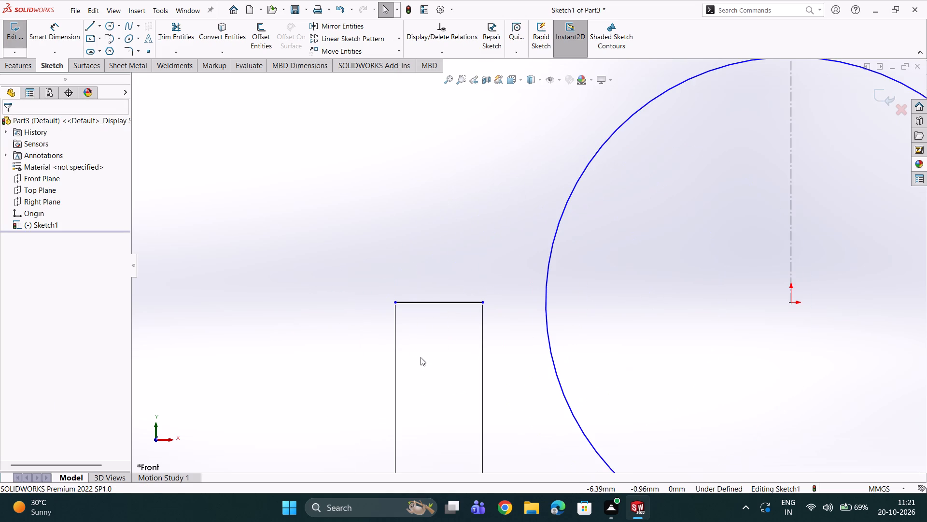
{"action": "left_click", "coordinate": [438, 301], "text": "ctrl"}
{"action": "left_click", "coordinate": [791, 304], "text": "ctrl"}
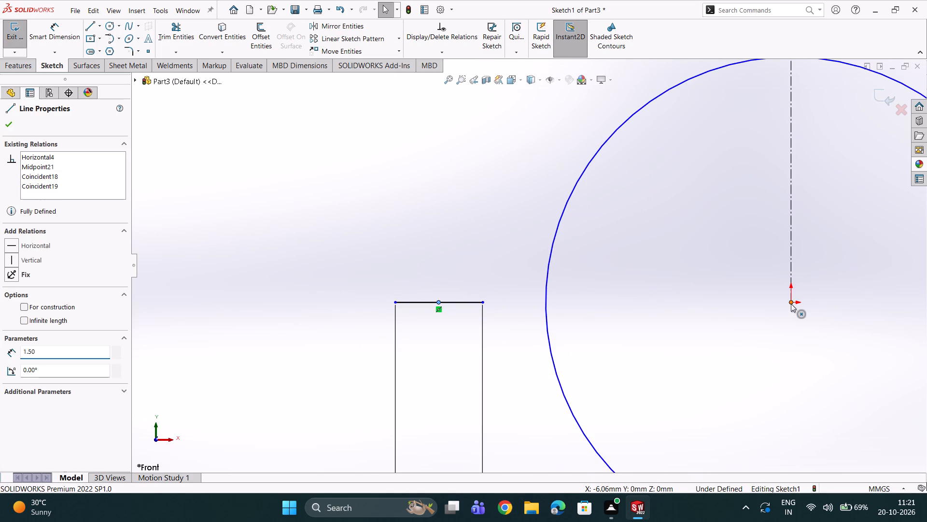
{"action": "left_click", "coordinate": [15, 321]}
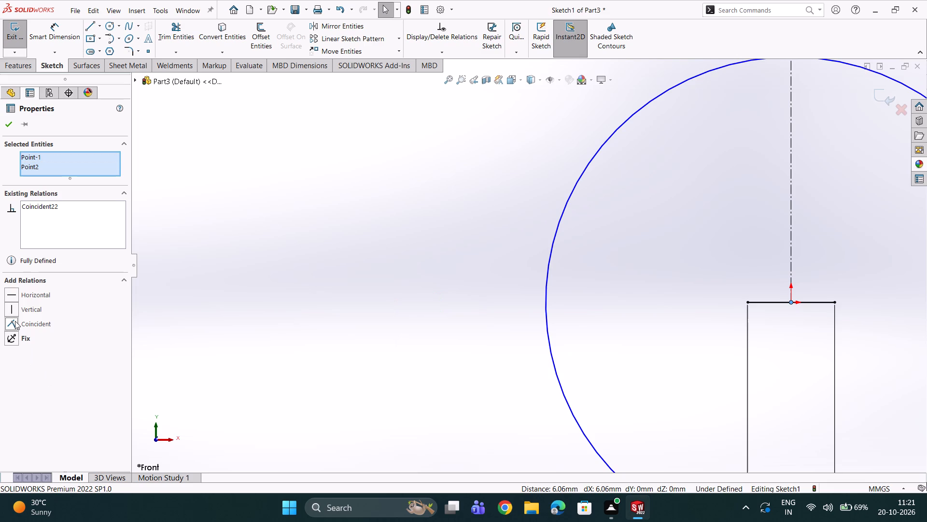
{"action": "left_click", "coordinate": [3, 128]}
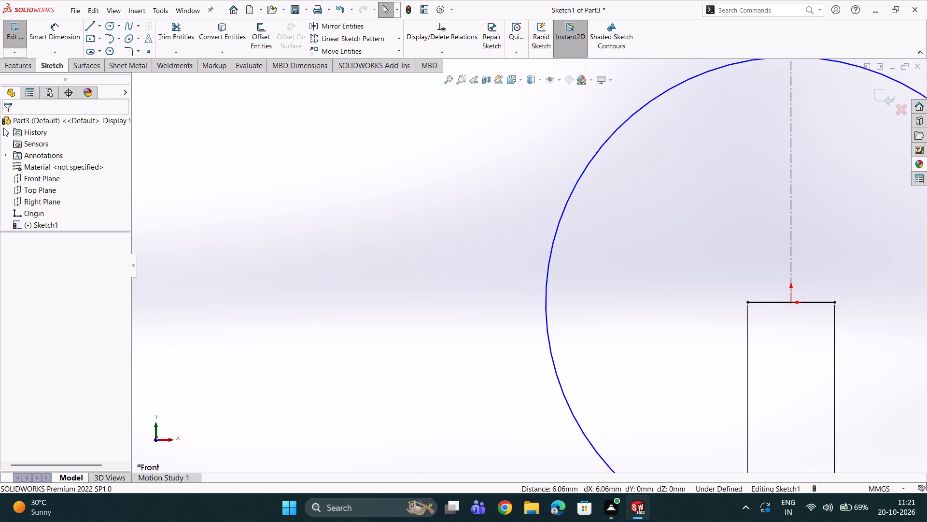
Examine where the vertical centreline crosses the top of the 64 mm circle.
{"action": "scroll", "coordinate": [301, 244], "scroll_direction": "up", "scroll_amount": 3}
{"action": "scroll", "coordinate": [481, 267], "scroll_direction": "up", "scroll_amount": 3}
{"action": "scroll", "coordinate": [517, 251], "scroll_direction": "up", "scroll_amount": 7}
{"action": "scroll", "coordinate": [568, 182], "scroll_direction": "up", "scroll_amount": 2}
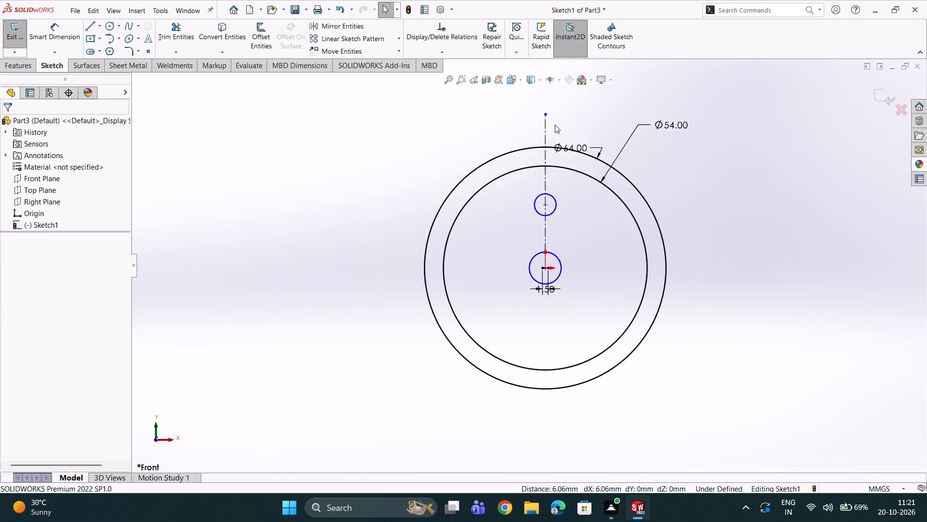
{"action": "scroll", "coordinate": [555, 125], "scroll_direction": "up", "scroll_amount": 1}
{"action": "scroll", "coordinate": [549, 116], "scroll_direction": "down", "scroll_amount": 7}
{"action": "scroll", "coordinate": [526, 370], "scroll_direction": "down", "scroll_amount": 4}
{"action": "scroll", "coordinate": [493, 345], "scroll_direction": "down", "scroll_amount": 2}
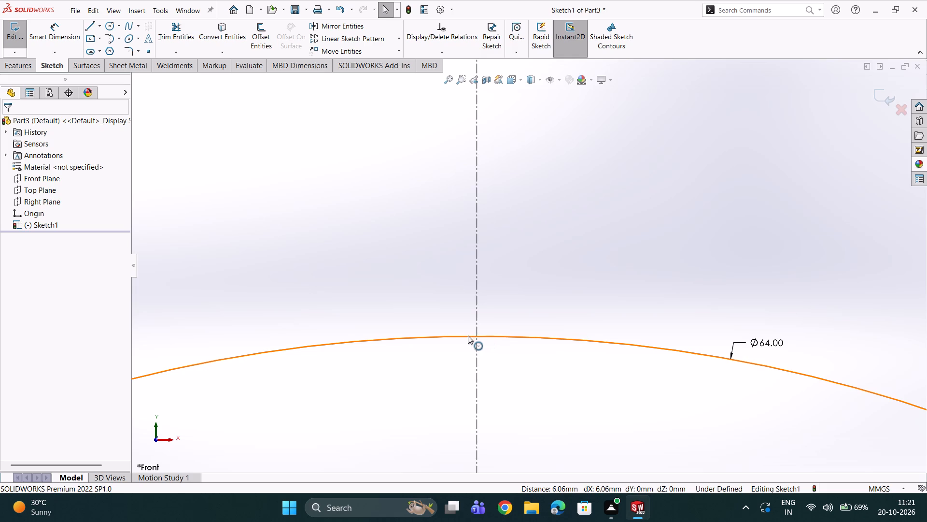
{"action": "scroll", "coordinate": [450, 337], "scroll_direction": "down", "scroll_amount": 3}
{"action": "scroll", "coordinate": [510, 329], "scroll_direction": "down", "scroll_amount": 6}
{"action": "scroll", "coordinate": [520, 284], "scroll_direction": "down", "scroll_amount": 2}
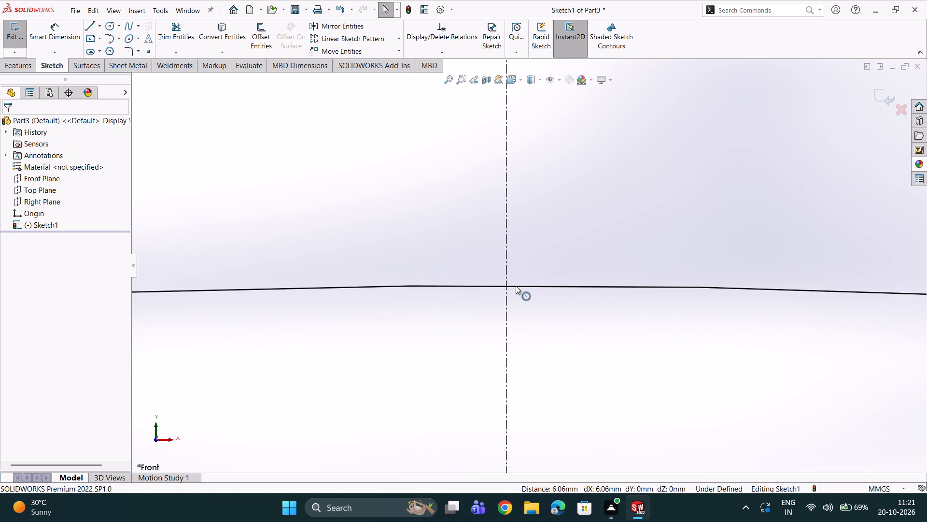
{"action": "scroll", "coordinate": [513, 287], "scroll_direction": "down", "scroll_amount": 6}
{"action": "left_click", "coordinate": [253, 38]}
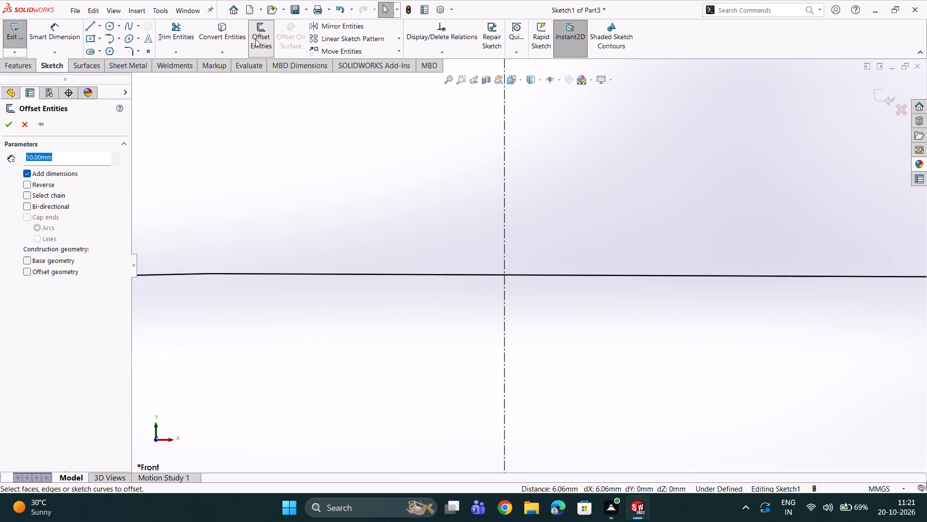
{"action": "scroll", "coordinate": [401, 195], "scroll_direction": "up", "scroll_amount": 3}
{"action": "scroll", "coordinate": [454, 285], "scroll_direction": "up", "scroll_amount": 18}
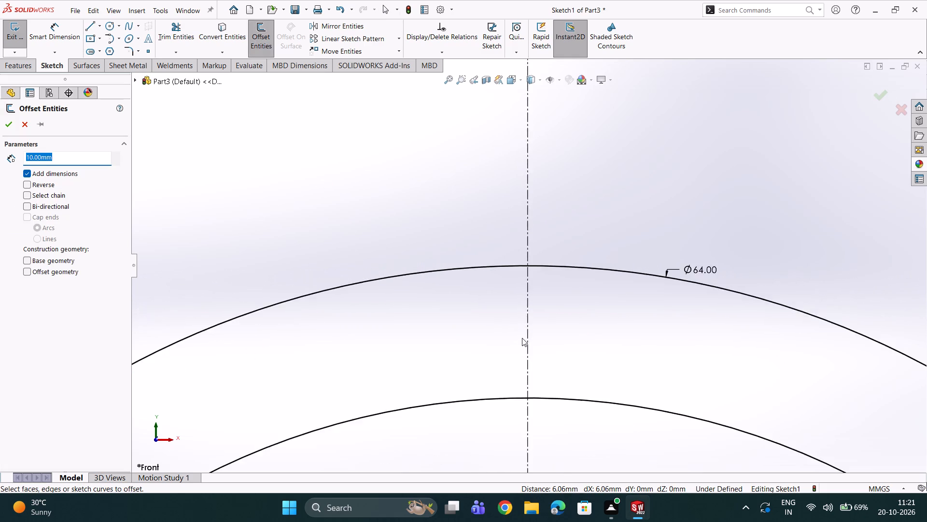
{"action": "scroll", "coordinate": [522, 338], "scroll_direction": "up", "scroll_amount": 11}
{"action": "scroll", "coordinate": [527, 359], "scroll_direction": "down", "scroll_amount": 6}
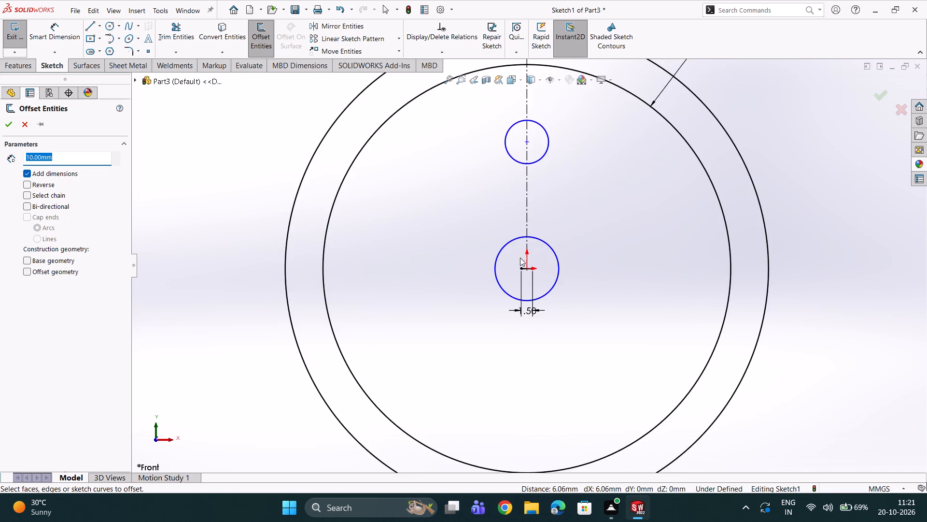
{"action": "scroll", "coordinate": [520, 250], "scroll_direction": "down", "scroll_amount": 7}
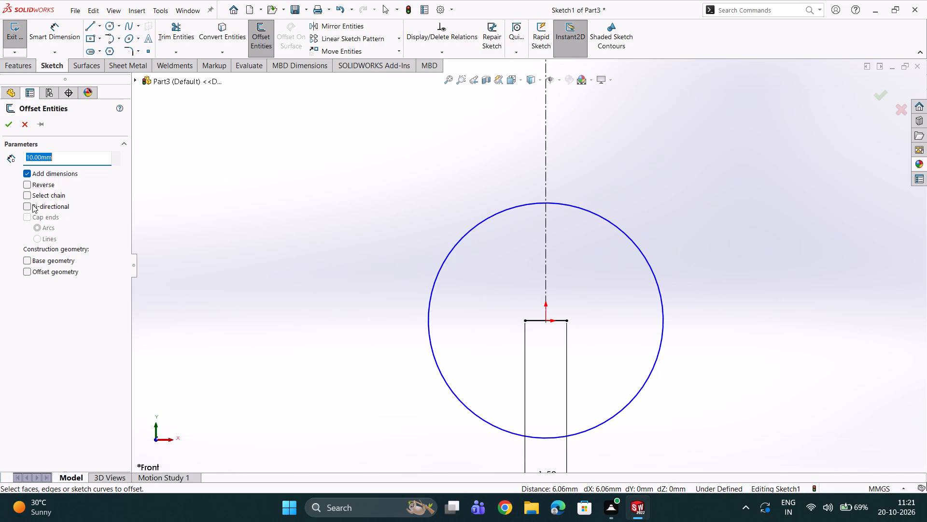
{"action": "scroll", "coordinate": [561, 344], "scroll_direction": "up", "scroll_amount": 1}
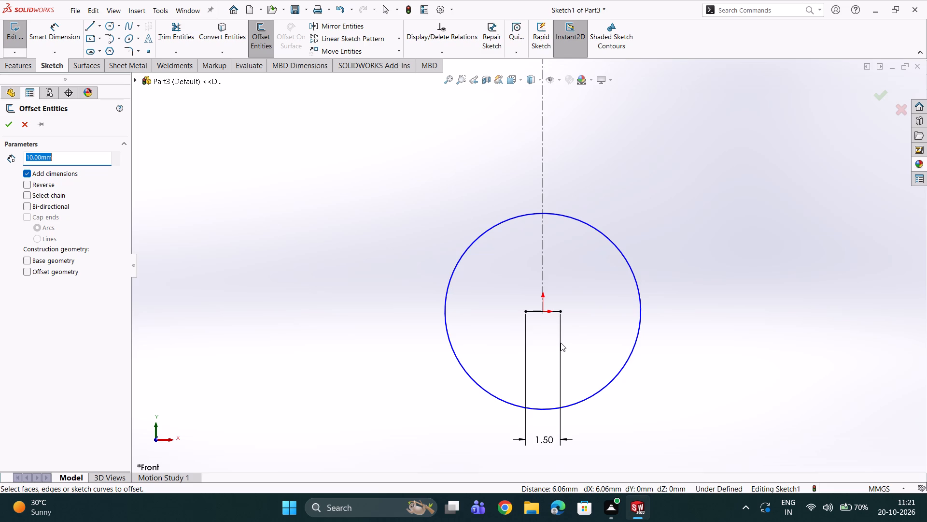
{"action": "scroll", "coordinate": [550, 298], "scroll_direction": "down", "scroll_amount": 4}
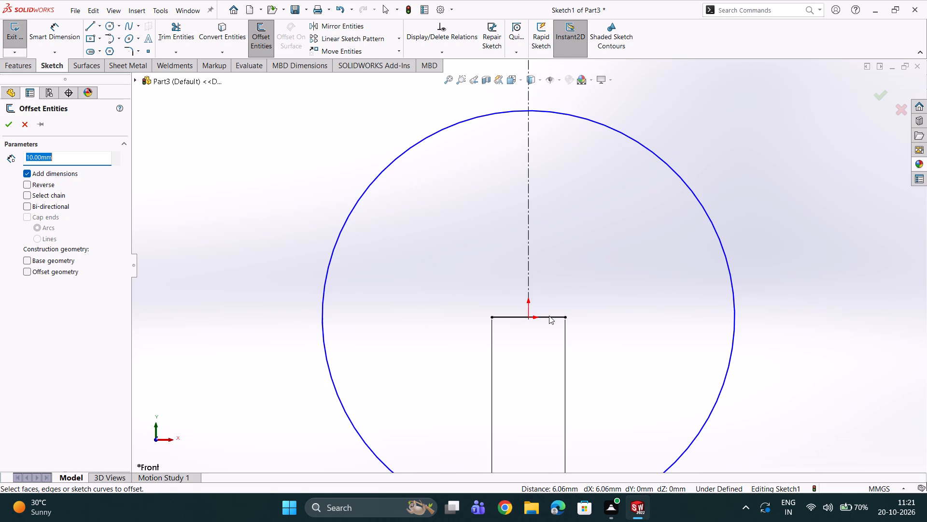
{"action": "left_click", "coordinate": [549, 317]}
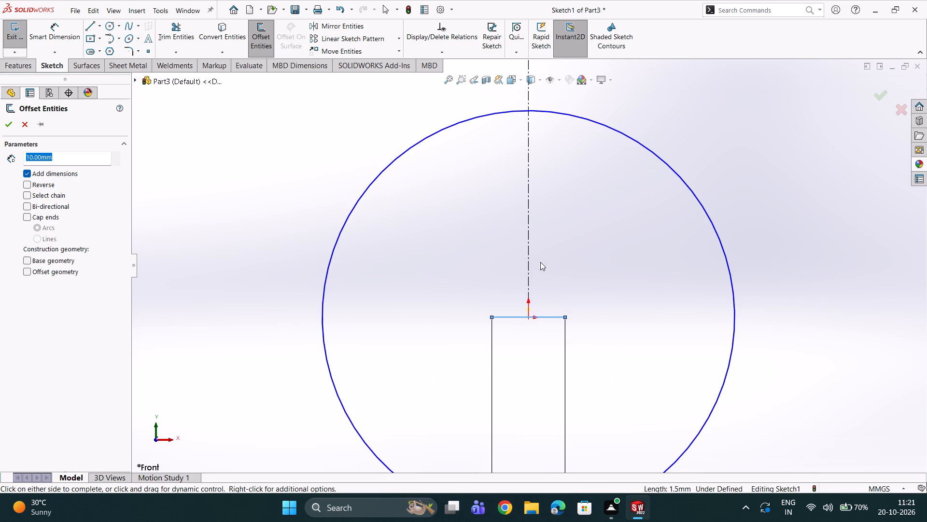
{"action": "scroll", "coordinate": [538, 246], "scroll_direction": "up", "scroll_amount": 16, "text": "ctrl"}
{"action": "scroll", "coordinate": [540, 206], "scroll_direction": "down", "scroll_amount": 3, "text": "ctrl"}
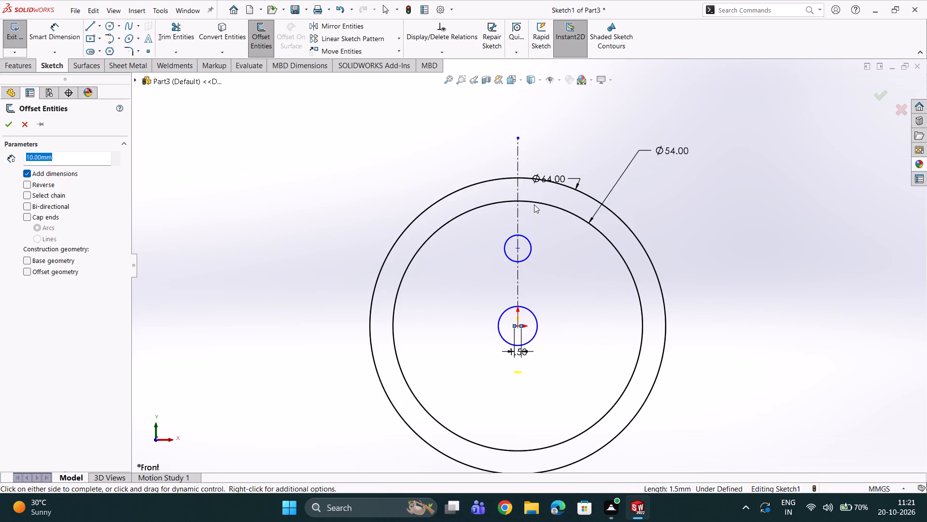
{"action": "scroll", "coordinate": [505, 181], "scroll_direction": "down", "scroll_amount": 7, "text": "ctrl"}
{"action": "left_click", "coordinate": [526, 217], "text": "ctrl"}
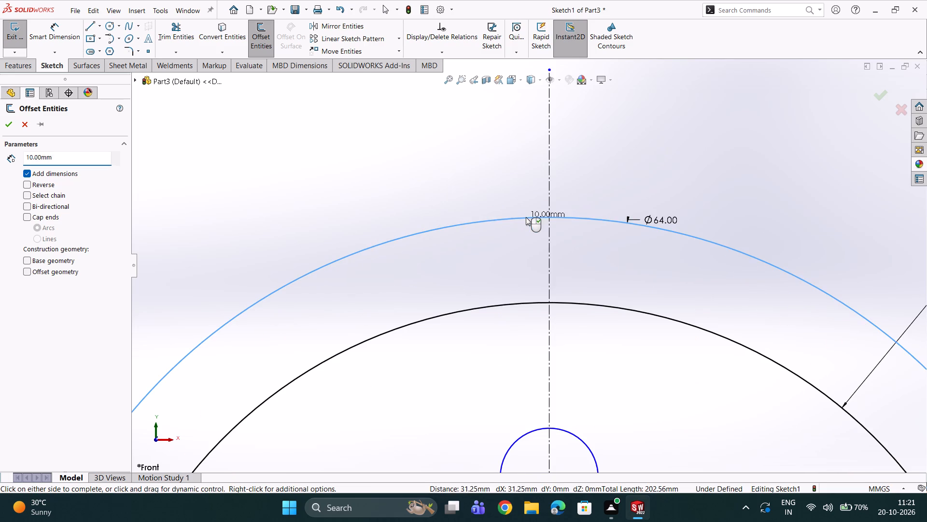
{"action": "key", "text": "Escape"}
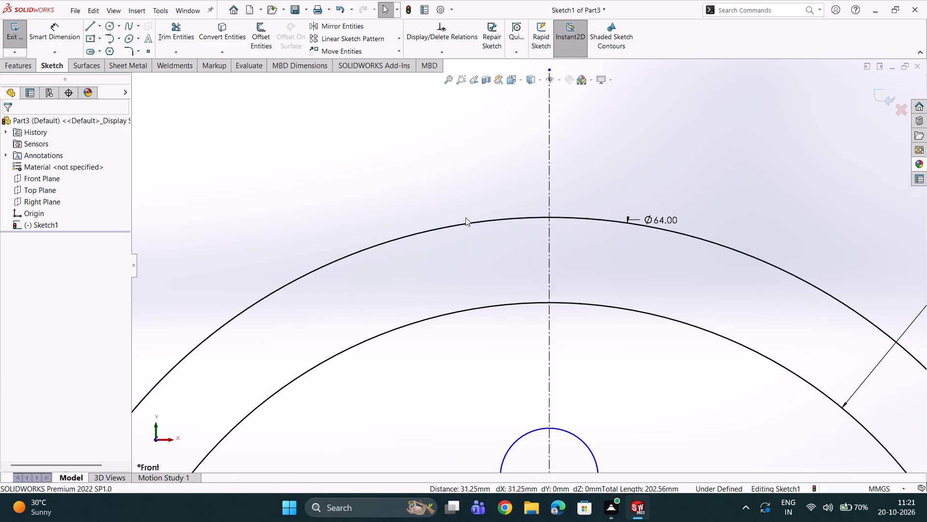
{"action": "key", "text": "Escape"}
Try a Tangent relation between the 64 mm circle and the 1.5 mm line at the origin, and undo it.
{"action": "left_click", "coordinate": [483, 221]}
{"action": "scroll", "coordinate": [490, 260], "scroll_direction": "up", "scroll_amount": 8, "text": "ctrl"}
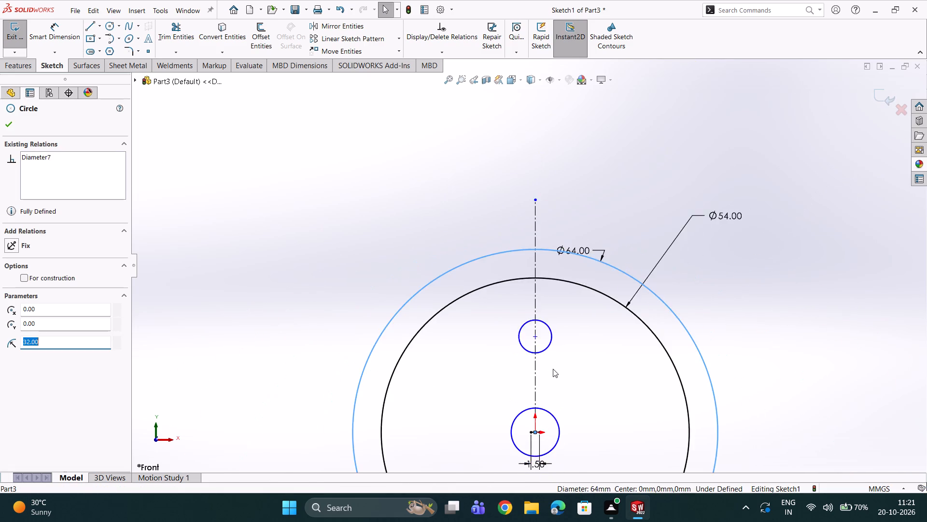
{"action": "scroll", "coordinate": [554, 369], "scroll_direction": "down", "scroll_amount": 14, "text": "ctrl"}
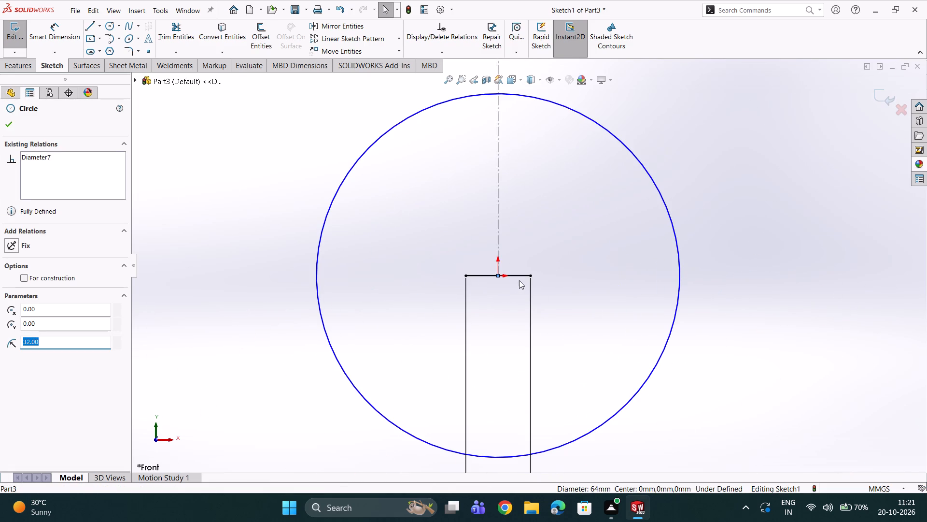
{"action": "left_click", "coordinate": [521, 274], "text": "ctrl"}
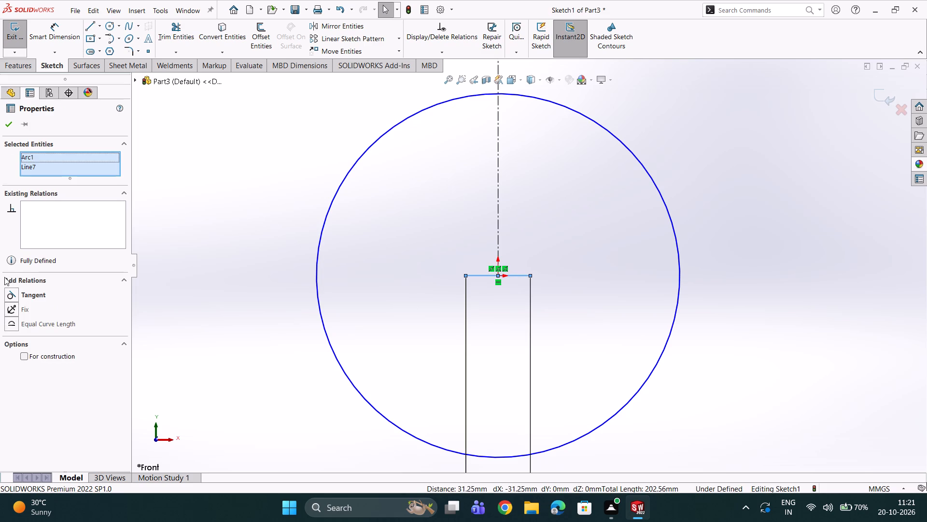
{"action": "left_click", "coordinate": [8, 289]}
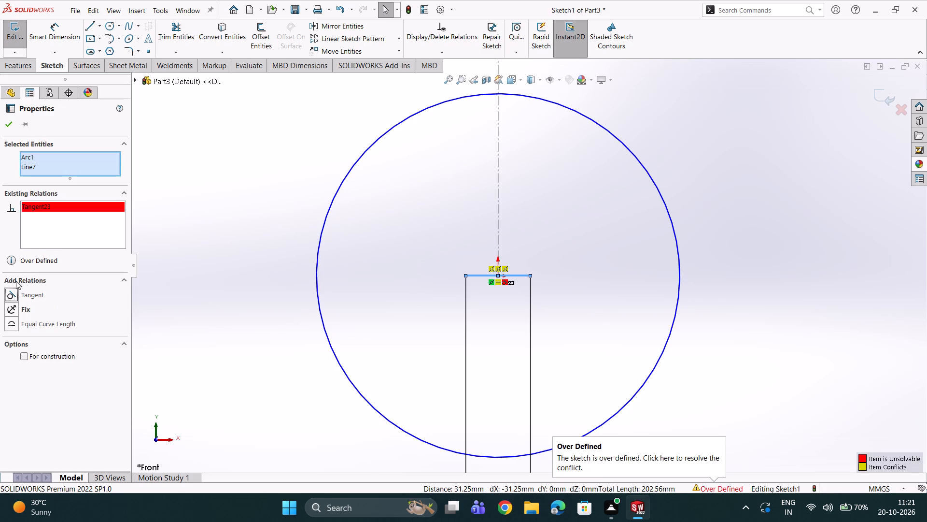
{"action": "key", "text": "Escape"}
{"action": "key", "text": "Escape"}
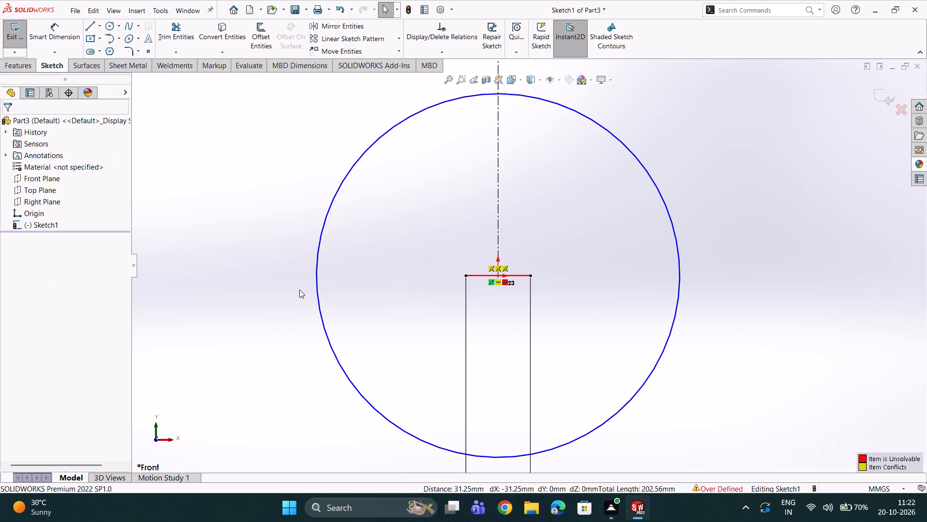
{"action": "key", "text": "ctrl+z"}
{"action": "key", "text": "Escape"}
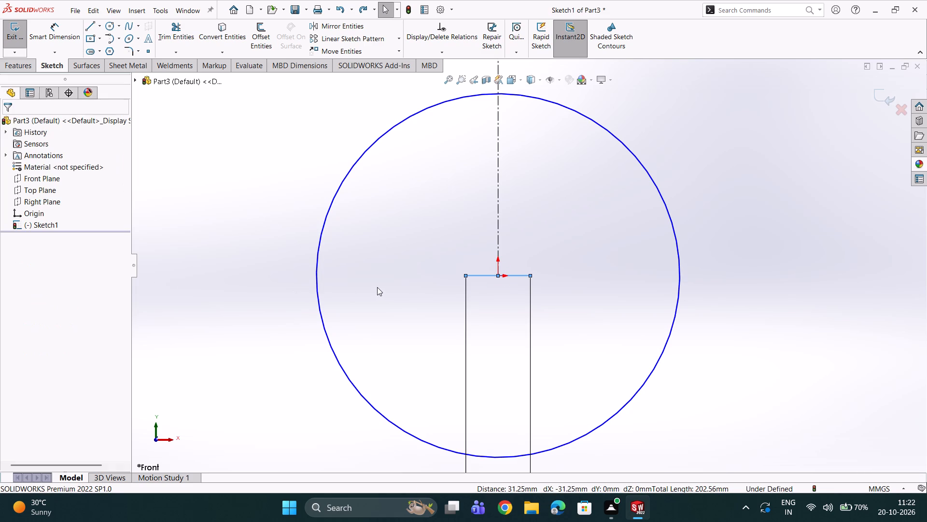
Offset the 1.5 mm line at the origin by 32 mm with Add dimensions, reversing the direction towards the top of the 64 mm circle.
{"action": "scroll", "coordinate": [530, 304], "scroll_direction": "up", "scroll_amount": 3}
{"action": "scroll", "coordinate": [546, 284], "scroll_direction": "down", "scroll_amount": 3}
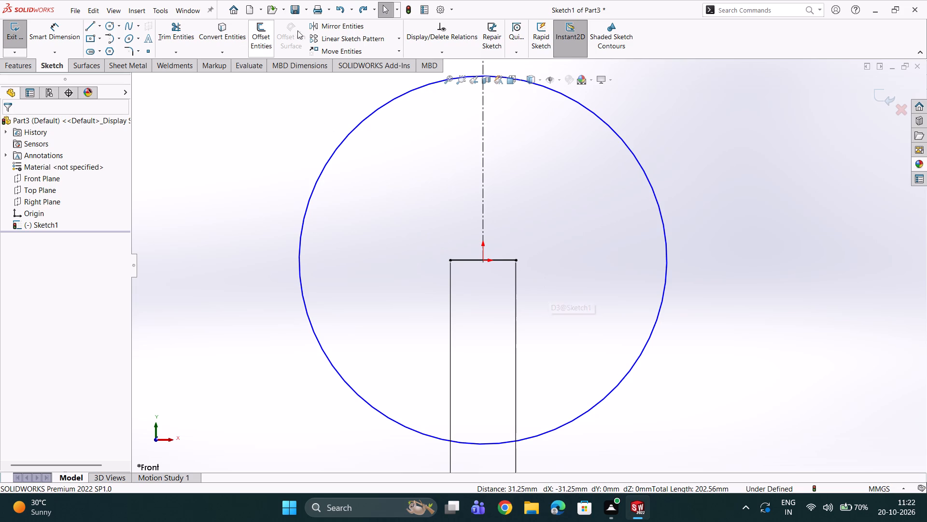
{"action": "left_click", "coordinate": [270, 42]}
{"action": "scroll", "coordinate": [485, 262], "scroll_direction": "down", "scroll_amount": 1}
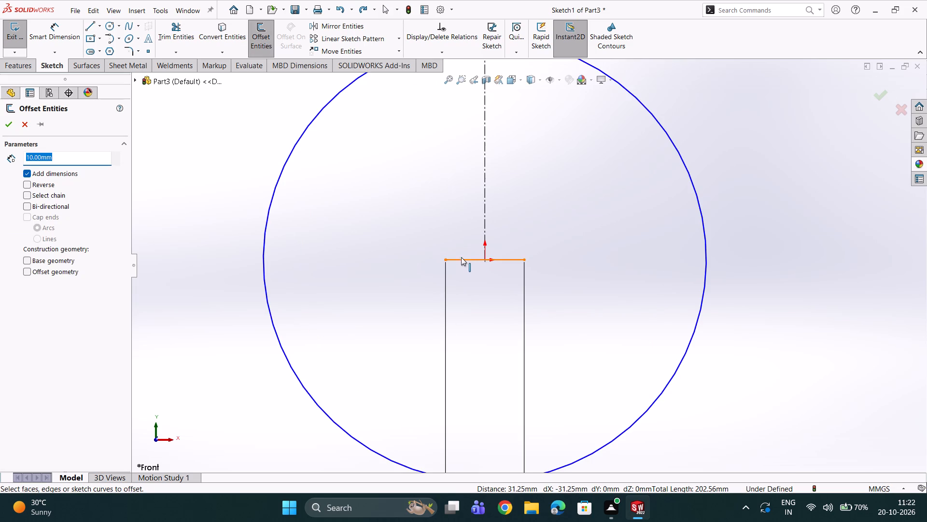
{"action": "left_click", "coordinate": [461, 259]}
{"action": "scroll", "coordinate": [461, 259], "scroll_direction": "down", "scroll_amount": 1}
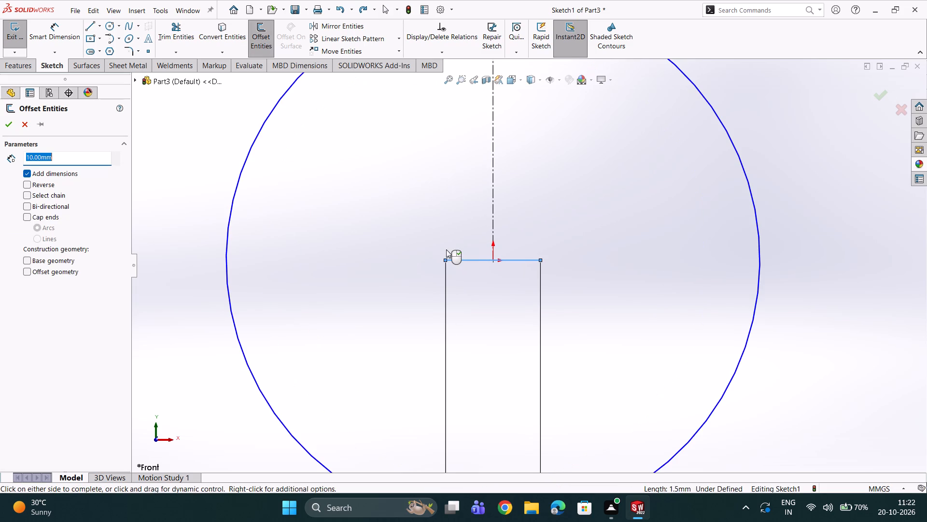
{"action": "scroll", "coordinate": [483, 215], "scroll_direction": "up", "scroll_amount": 11}
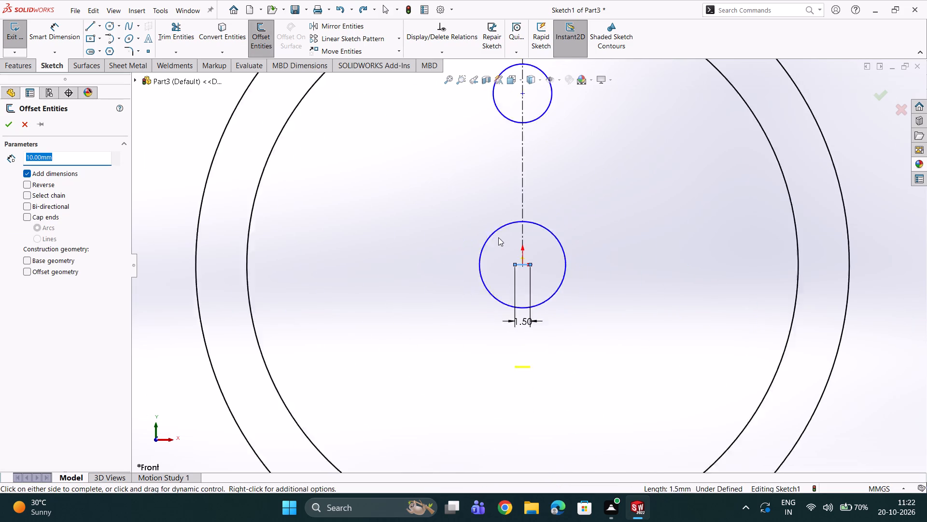
{"action": "scroll", "coordinate": [498, 237], "scroll_direction": "up", "scroll_amount": 7}
{"action": "scroll", "coordinate": [513, 227], "scroll_direction": "down", "scroll_amount": 3}
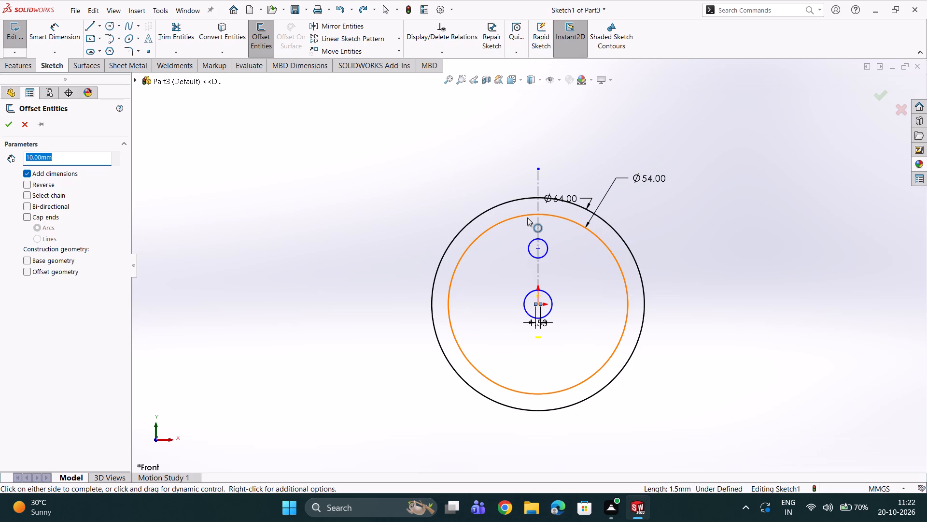
{"action": "type", "text": "32"}
{"action": "key", "text": "Return"}
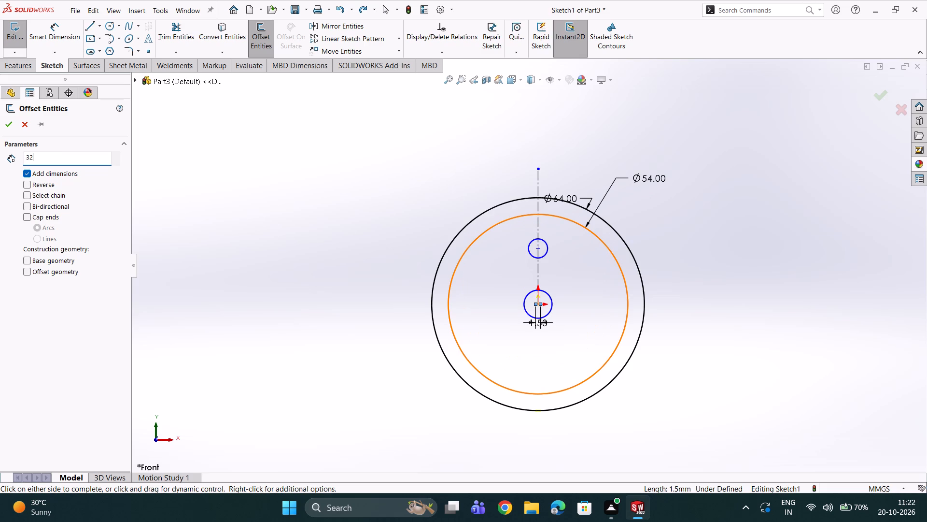
{"action": "scroll", "coordinate": [374, 306], "scroll_direction": "down", "scroll_amount": 3}
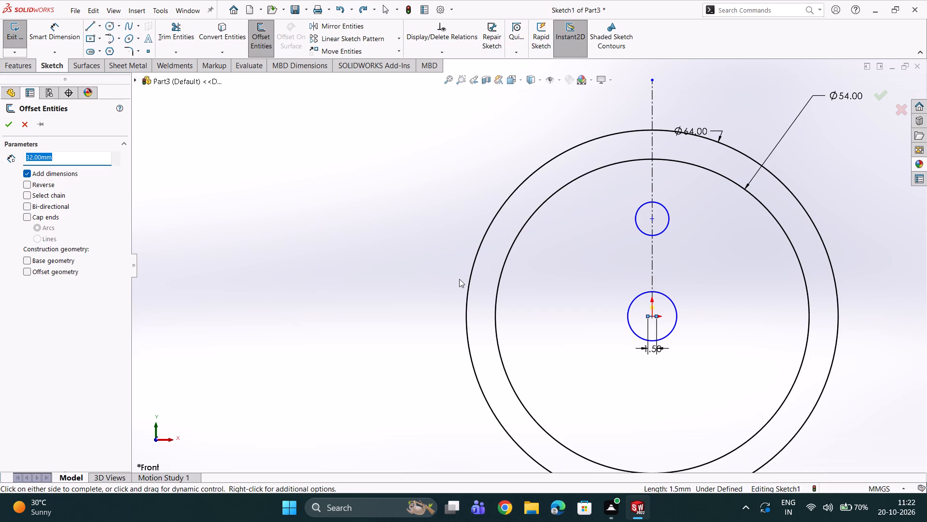
{"action": "scroll", "coordinate": [609, 284], "scroll_direction": "down", "scroll_amount": 7}
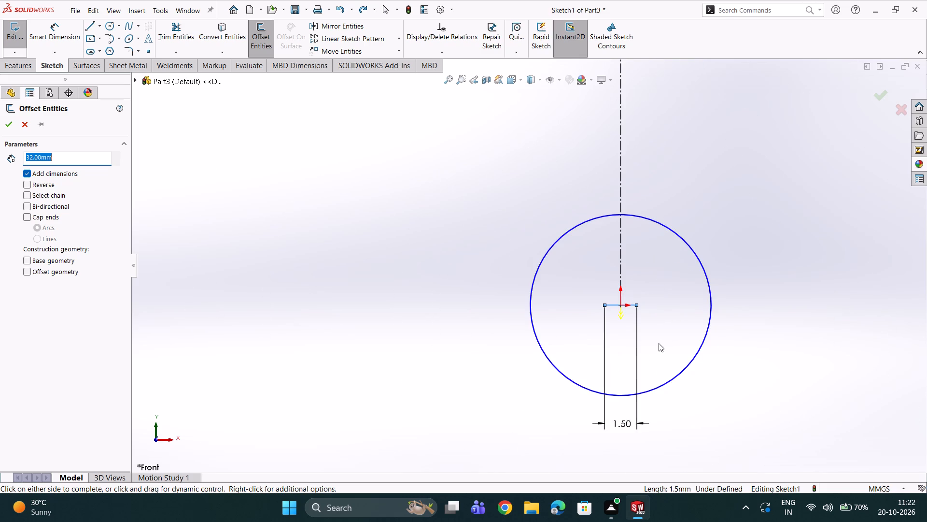
{"action": "scroll", "coordinate": [632, 336], "scroll_direction": "down", "scroll_amount": 2}
{"action": "scroll", "coordinate": [604, 334], "scroll_direction": "up", "scroll_amount": 10}
{"action": "scroll", "coordinate": [568, 383], "scroll_direction": "up", "scroll_amount": 1}
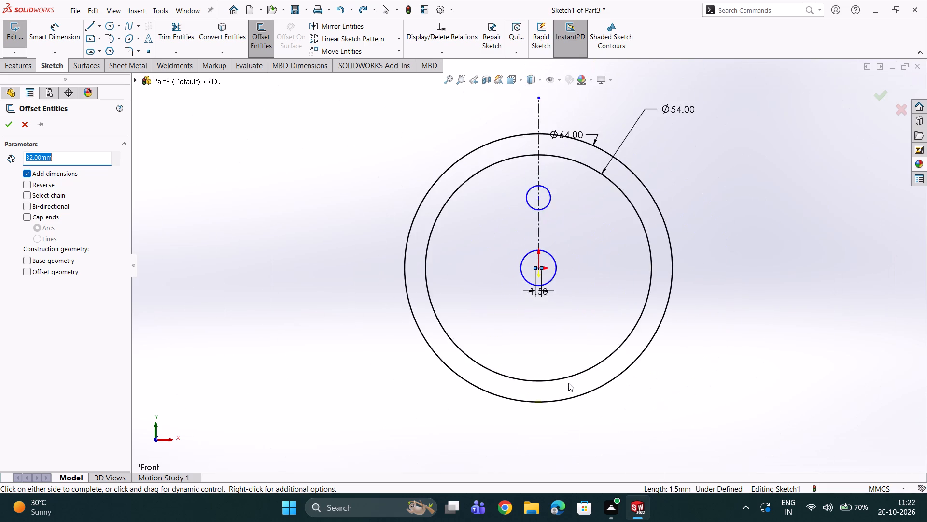
{"action": "scroll", "coordinate": [563, 390], "scroll_direction": "down", "scroll_amount": 2}
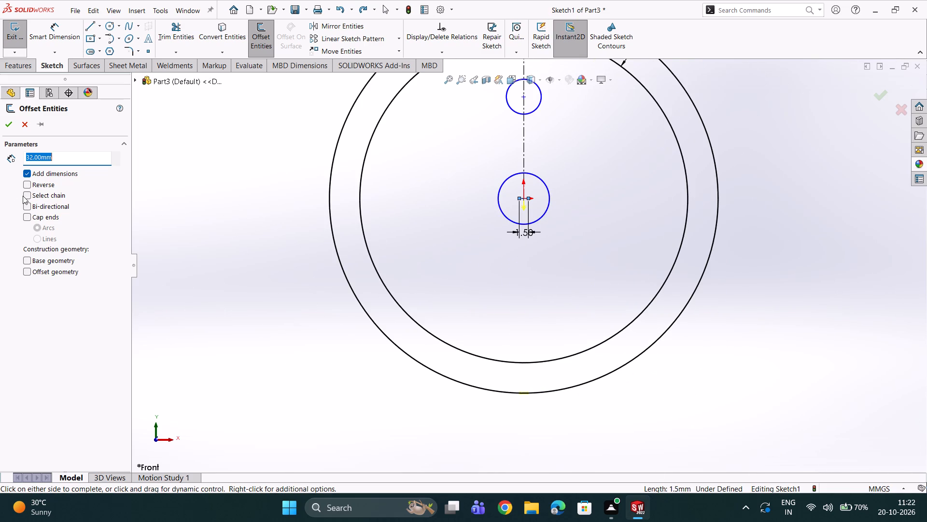
{"action": "left_click", "coordinate": [26, 187]}
{"action": "scroll", "coordinate": [424, 255], "scroll_direction": "up", "scroll_amount": 4}
{"action": "scroll", "coordinate": [548, 182], "scroll_direction": "down", "scroll_amount": 2}
{"action": "scroll", "coordinate": [522, 145], "scroll_direction": "down", "scroll_amount": 11}
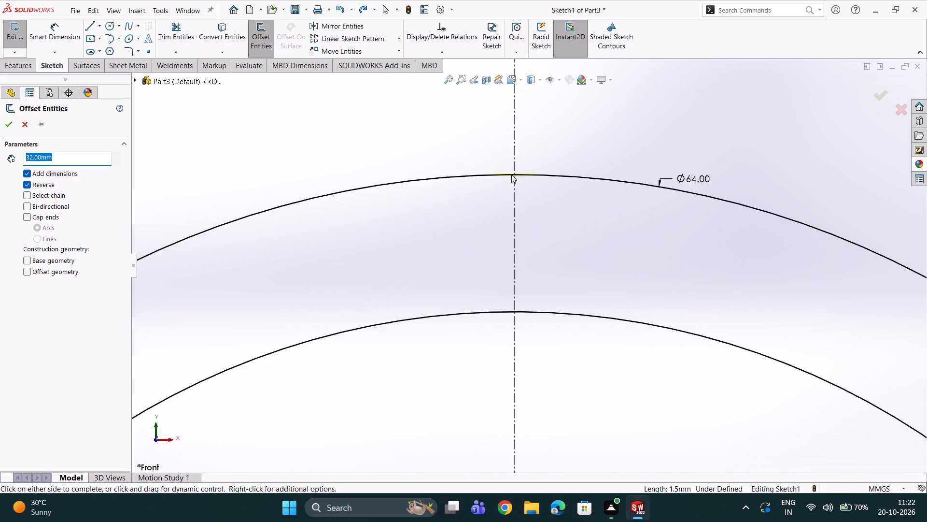
{"action": "scroll", "coordinate": [511, 174], "scroll_direction": "down", "scroll_amount": 7}
{"action": "scroll", "coordinate": [514, 228], "scroll_direction": "down", "scroll_amount": 1}
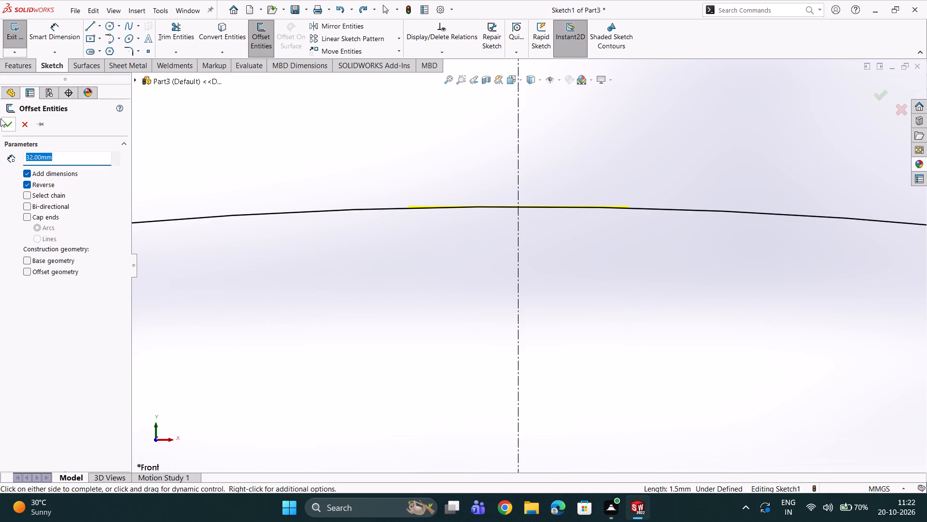
{"action": "left_click", "coordinate": [8, 120]}
Trim the 64 mm circle with Trim to closest, picking it just beyond the left end of the 32 mm offset line.
{"action": "scroll", "coordinate": [526, 222], "scroll_direction": "down", "scroll_amount": 3}
{"action": "scroll", "coordinate": [452, 201], "scroll_direction": "down", "scroll_amount": 2}
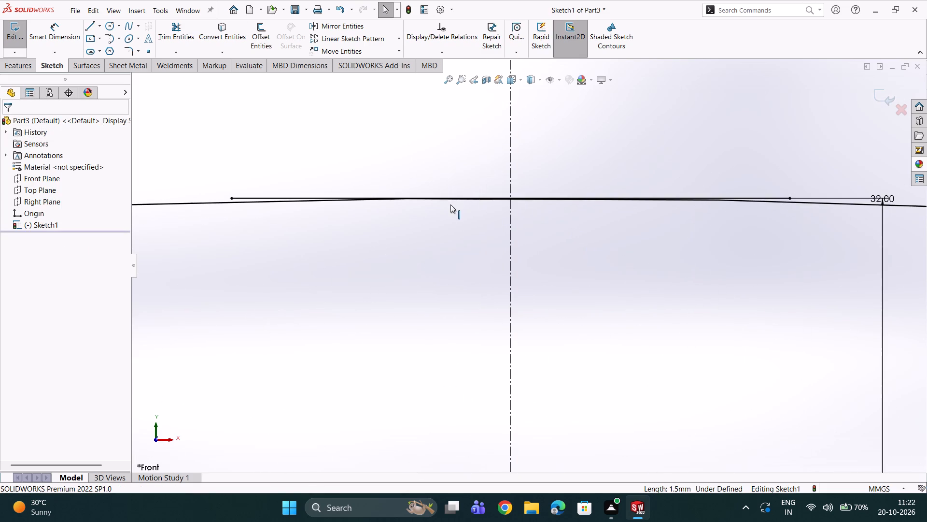
{"action": "scroll", "coordinate": [426, 212], "scroll_direction": "down", "scroll_amount": 1}
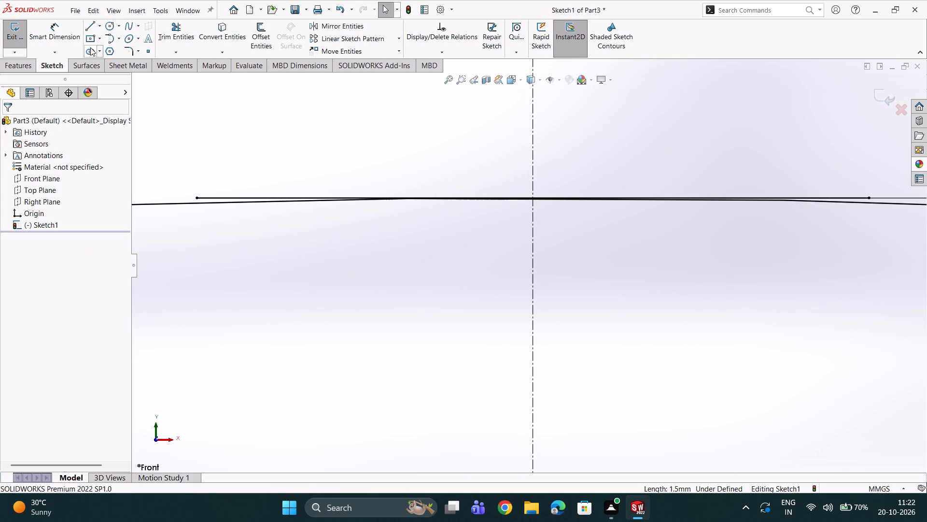
{"action": "left_click", "coordinate": [197, 203]}
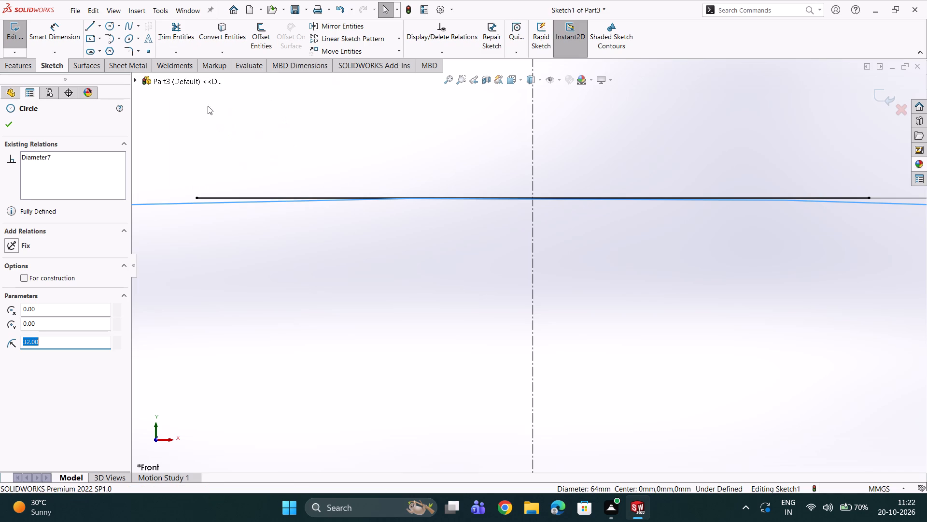
{"action": "double_click", "coordinate": [182, 23]}
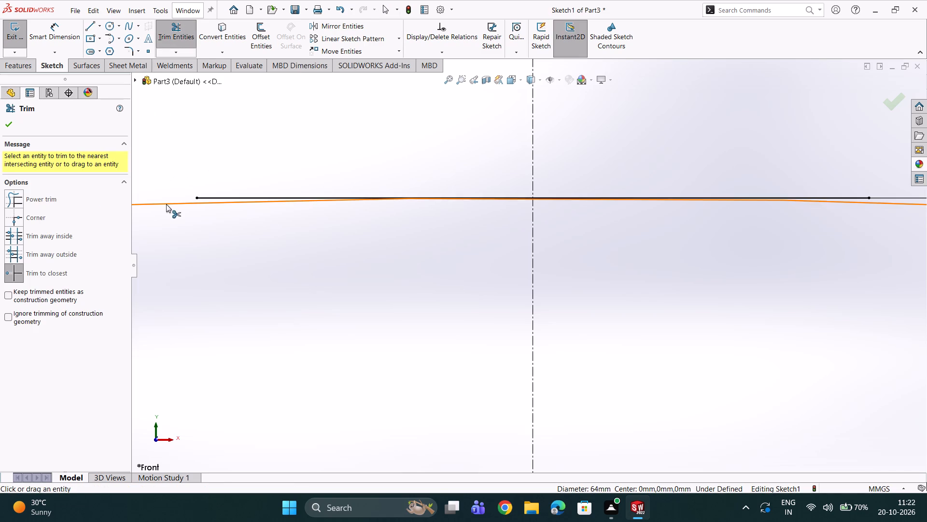
{"action": "left_click", "coordinate": [167, 204]}
{"action": "scroll", "coordinate": [387, 211], "scroll_direction": "up", "scroll_amount": 9}
{"action": "scroll", "coordinate": [432, 270], "scroll_direction": "up", "scroll_amount": 11}
{"action": "scroll", "coordinate": [521, 248], "scroll_direction": "down", "scroll_amount": 7}
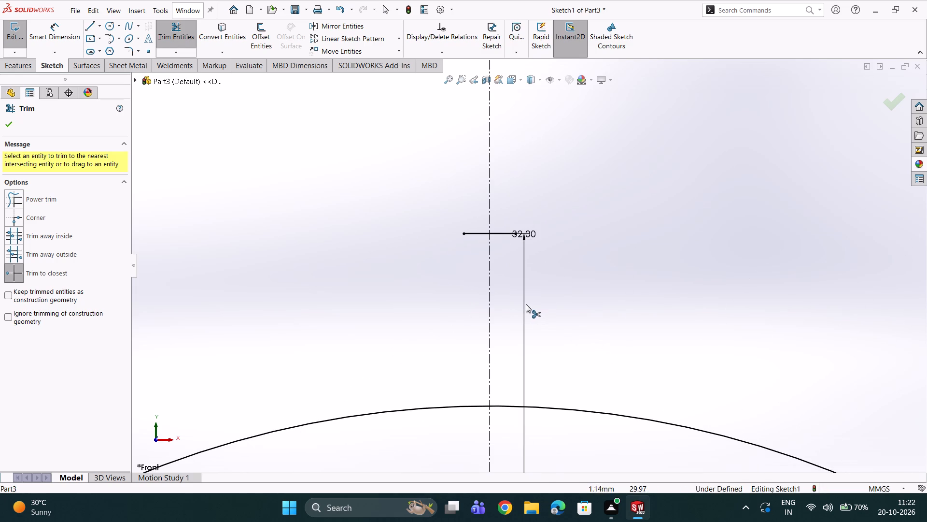
{"action": "left_click", "coordinate": [522, 307]}
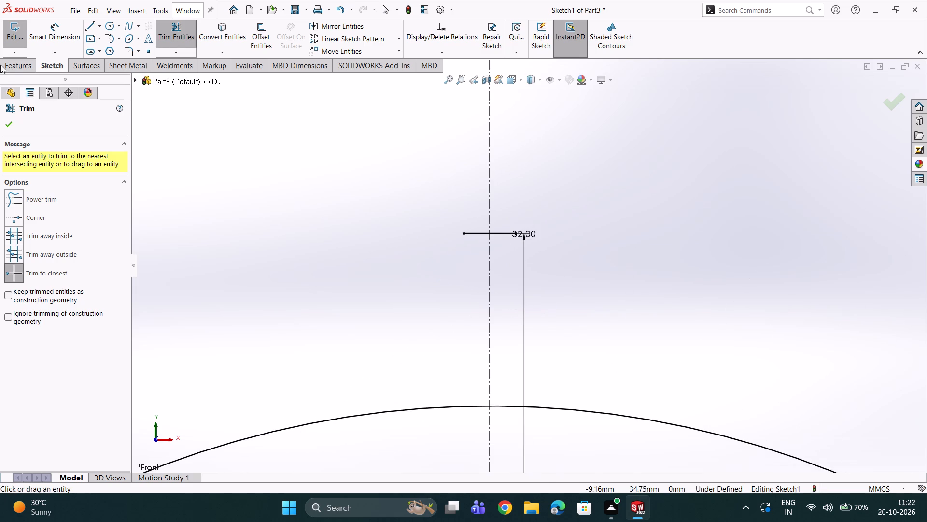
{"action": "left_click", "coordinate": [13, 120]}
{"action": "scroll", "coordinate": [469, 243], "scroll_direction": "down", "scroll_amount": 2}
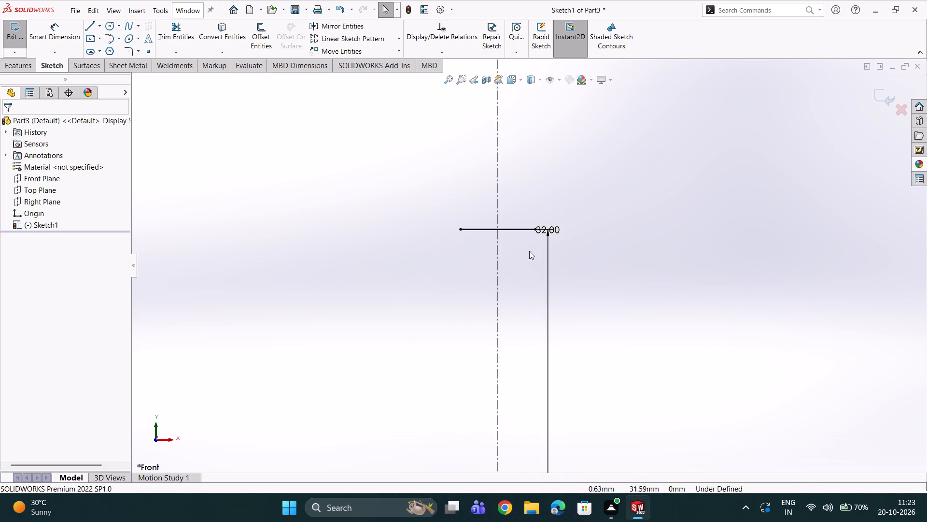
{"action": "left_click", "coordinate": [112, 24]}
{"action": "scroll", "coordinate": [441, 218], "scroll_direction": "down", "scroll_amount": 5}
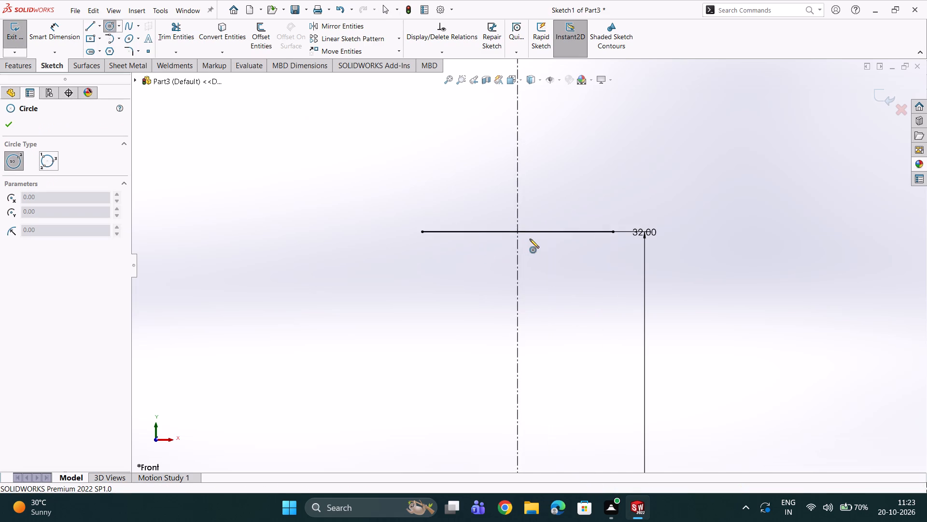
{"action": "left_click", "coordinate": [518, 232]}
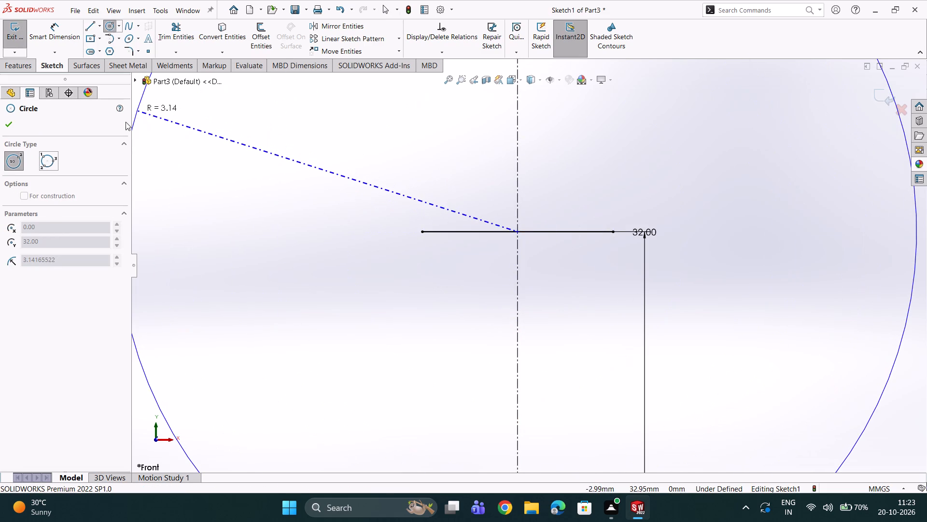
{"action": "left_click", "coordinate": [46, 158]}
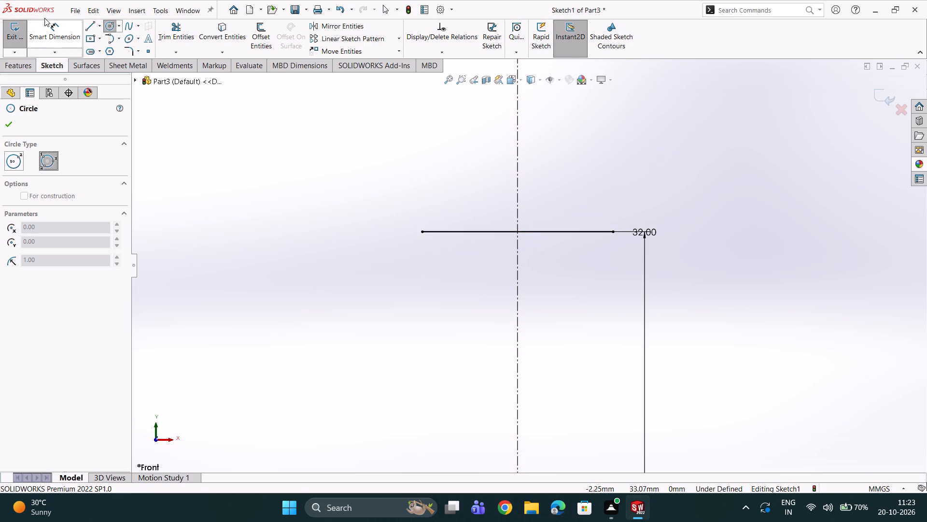
Sketch a circle of about 0.72 mm radius centred on the vertical centreline, just below the 32 mm offset line.
{"action": "left_click", "coordinate": [111, 27]}
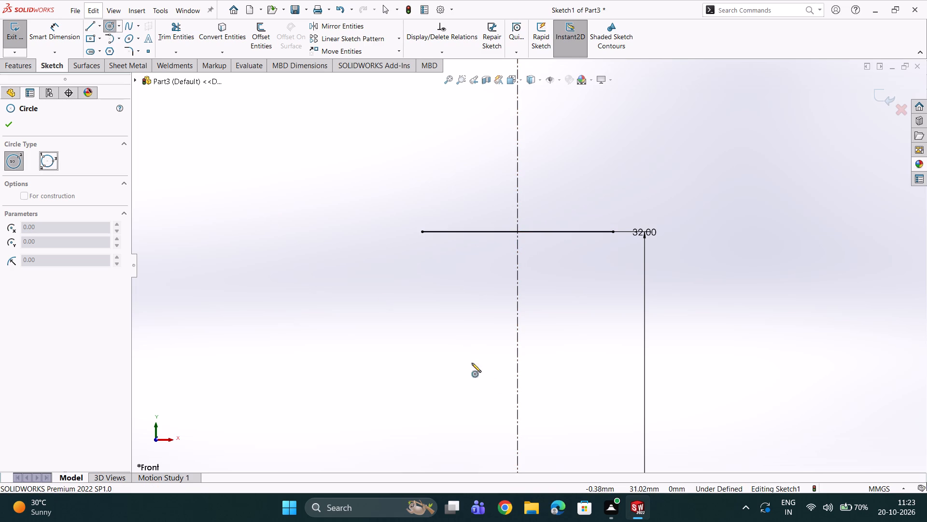
{"action": "left_click", "coordinate": [517, 389]}
{"action": "left_click", "coordinate": [427, 406]}
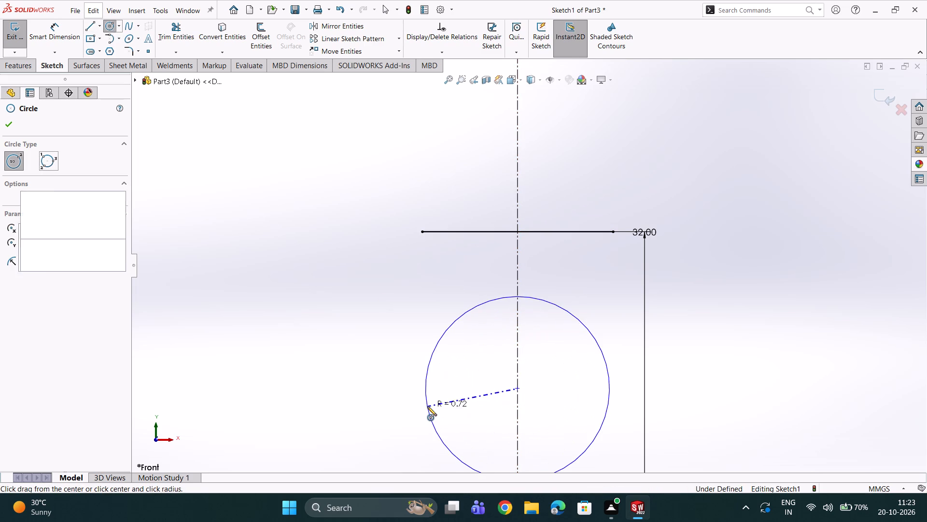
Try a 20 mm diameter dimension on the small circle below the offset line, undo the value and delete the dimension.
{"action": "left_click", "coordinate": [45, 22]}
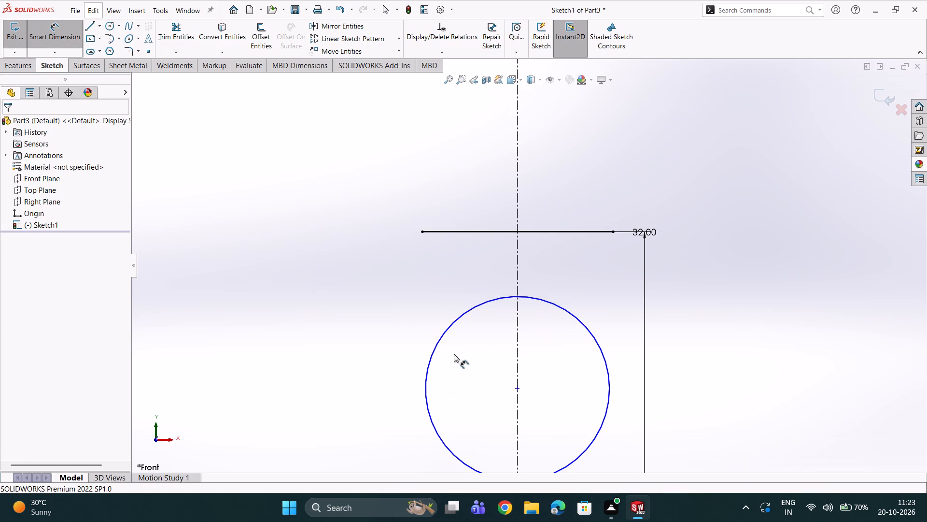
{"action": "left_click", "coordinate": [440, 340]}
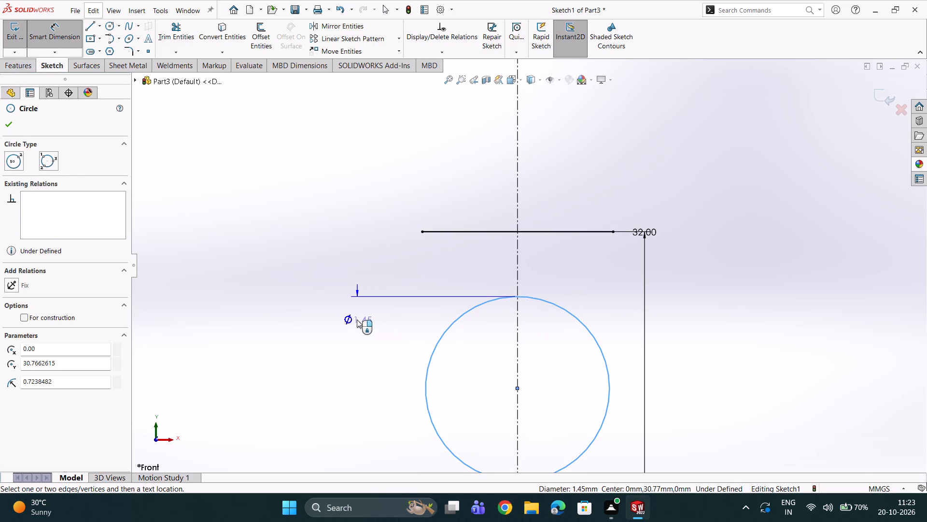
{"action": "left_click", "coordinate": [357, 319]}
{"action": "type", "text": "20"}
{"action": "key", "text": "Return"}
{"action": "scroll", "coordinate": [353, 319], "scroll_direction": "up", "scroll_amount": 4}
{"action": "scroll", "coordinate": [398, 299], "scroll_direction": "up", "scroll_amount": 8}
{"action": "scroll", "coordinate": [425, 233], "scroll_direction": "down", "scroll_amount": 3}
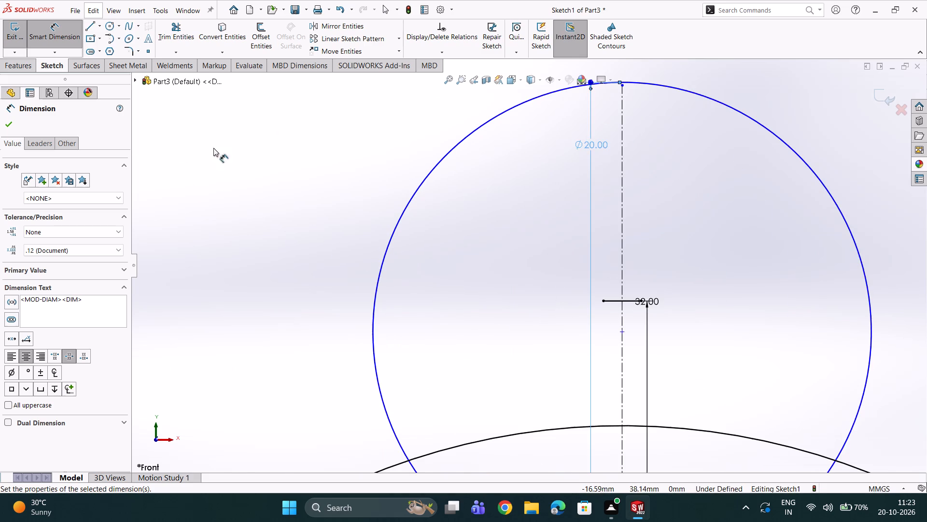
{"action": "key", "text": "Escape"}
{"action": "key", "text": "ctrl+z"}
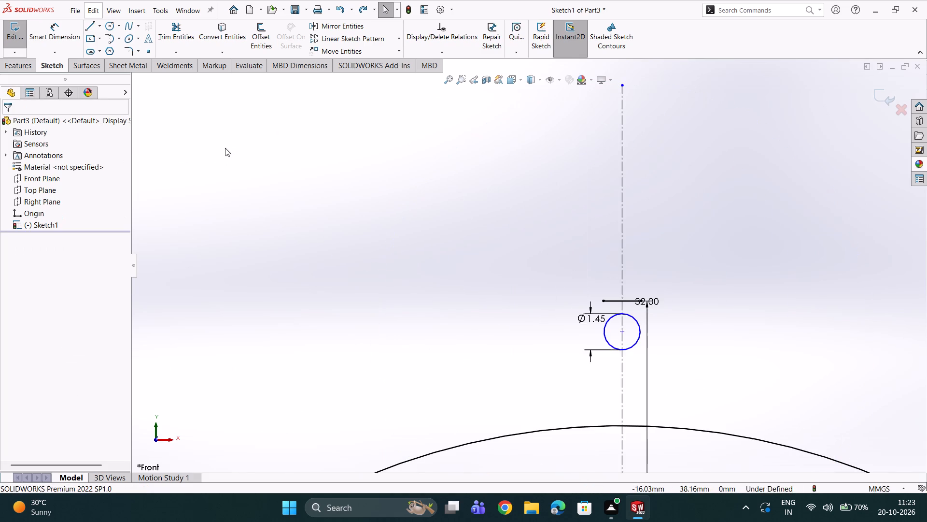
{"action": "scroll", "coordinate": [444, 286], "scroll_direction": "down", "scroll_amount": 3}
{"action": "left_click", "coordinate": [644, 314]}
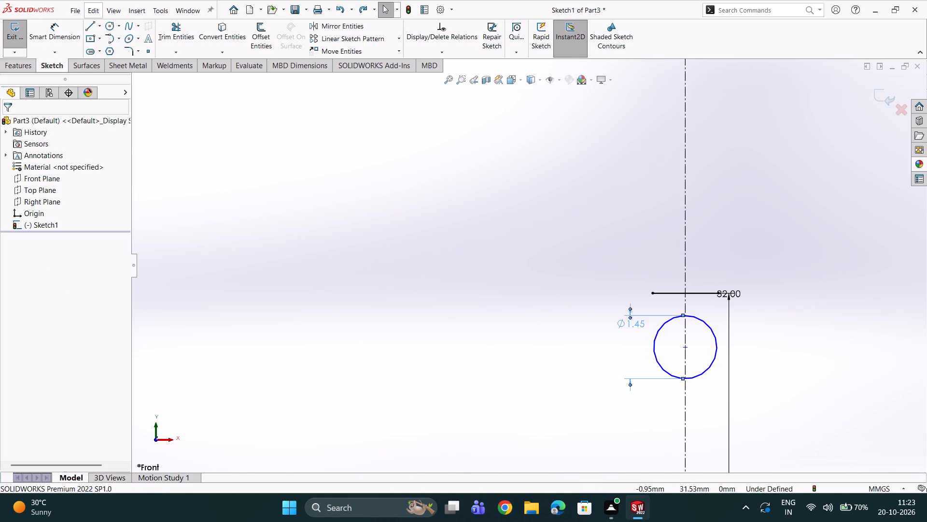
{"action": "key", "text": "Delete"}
Add a Tangent relation between the small circle and the 32 mm offset line.
{"action": "scroll", "coordinate": [654, 315], "scroll_direction": "down", "scroll_amount": 3}
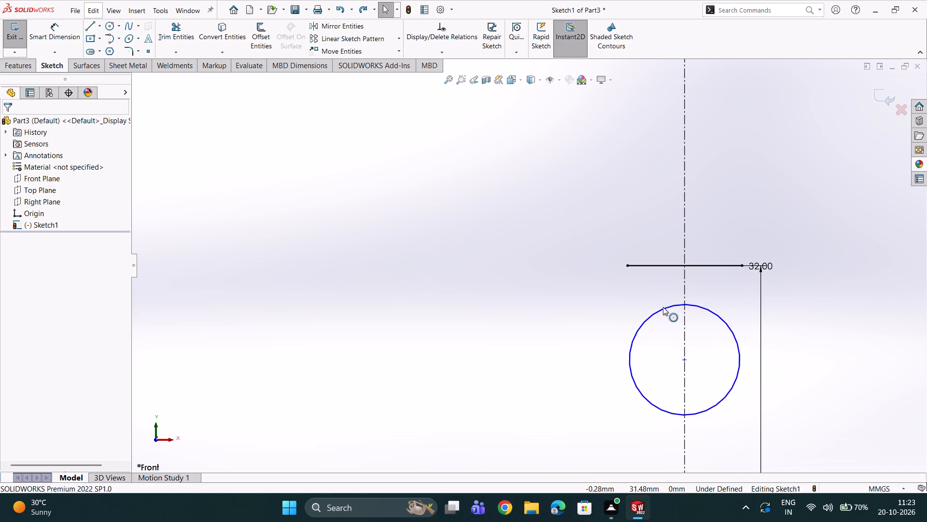
{"action": "left_click", "coordinate": [663, 309]}
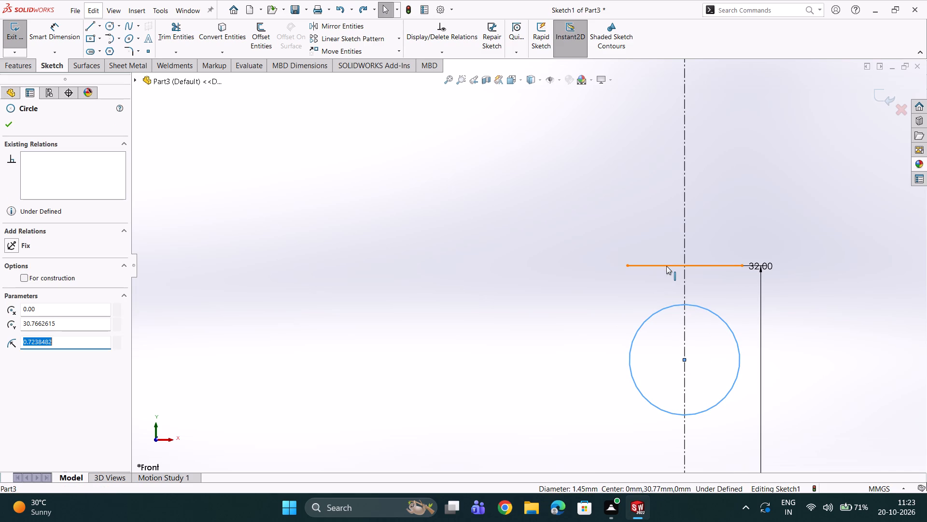
{"action": "left_click", "coordinate": [666, 266], "text": "ctrl"}
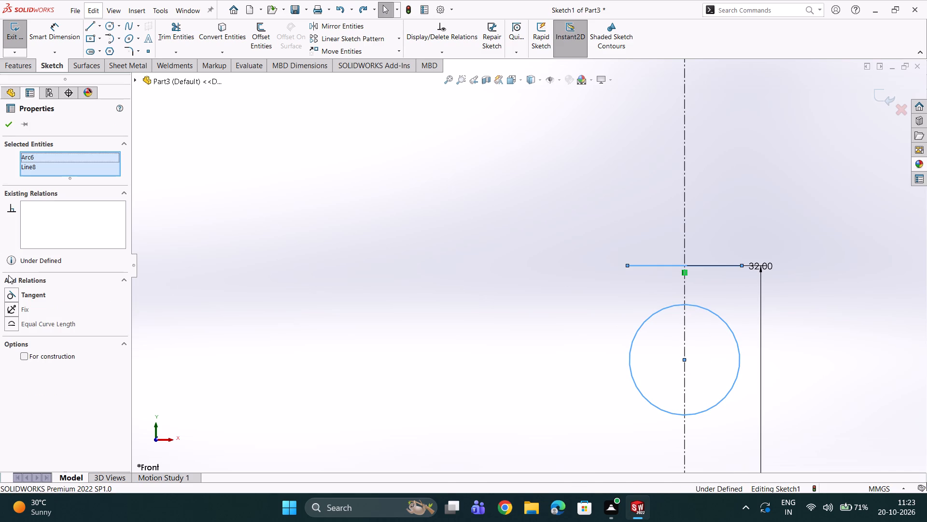
{"action": "left_click", "coordinate": [10, 295]}
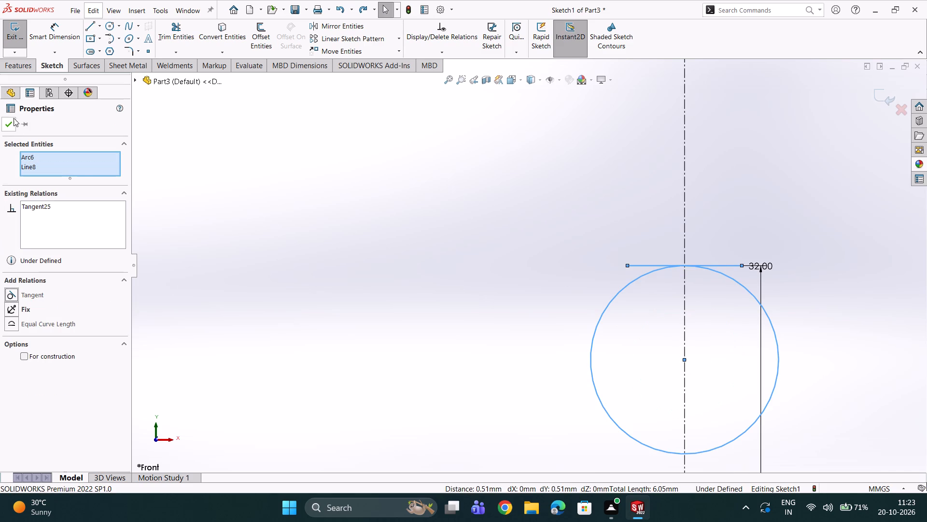
{"action": "left_click", "coordinate": [7, 125]}
Dimension the circle tangent to the offset line with a diameter of 20 mm.
{"action": "scroll", "coordinate": [530, 328], "scroll_direction": "down", "scroll_amount": 2}
{"action": "scroll", "coordinate": [610, 345], "scroll_direction": "up", "scroll_amount": 3}
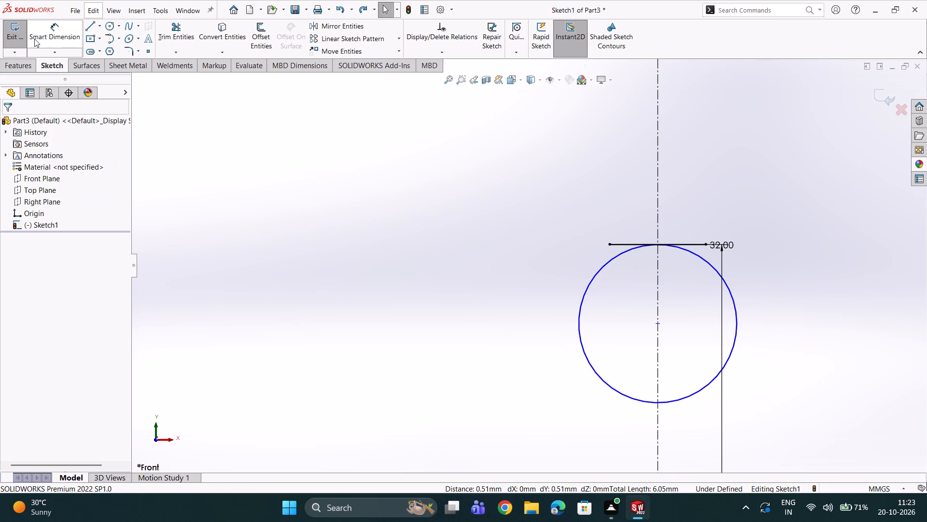
{"action": "left_click", "coordinate": [56, 31]}
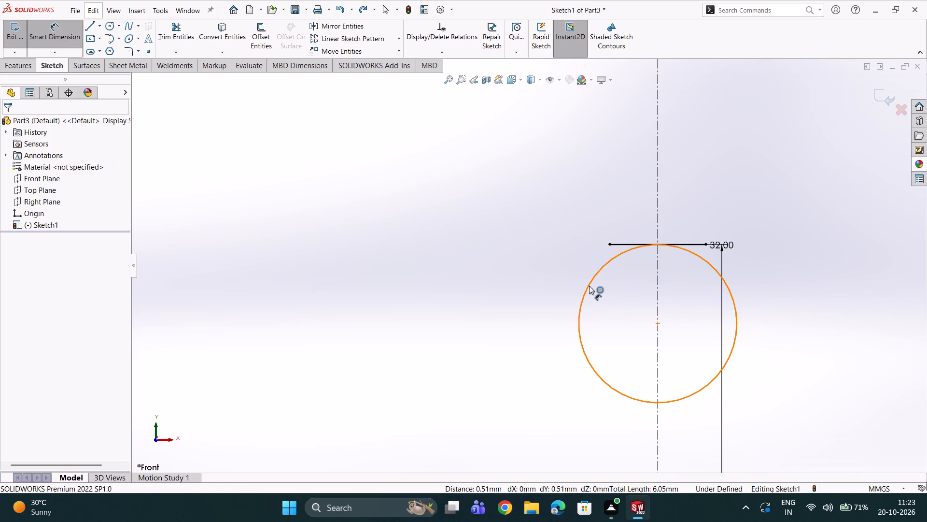
{"action": "left_click", "coordinate": [589, 286]}
{"action": "left_click", "coordinate": [518, 215]}
{"action": "type", "text": "20"}
{"action": "key", "text": "Return"}
Examine how the top of the 20 mm circle meets the offset line, from the vertical centreline to the line's left end.
{"action": "scroll", "coordinate": [519, 230], "scroll_direction": "up", "scroll_amount": 3}
{"action": "scroll", "coordinate": [604, 265], "scroll_direction": "up", "scroll_amount": 3}
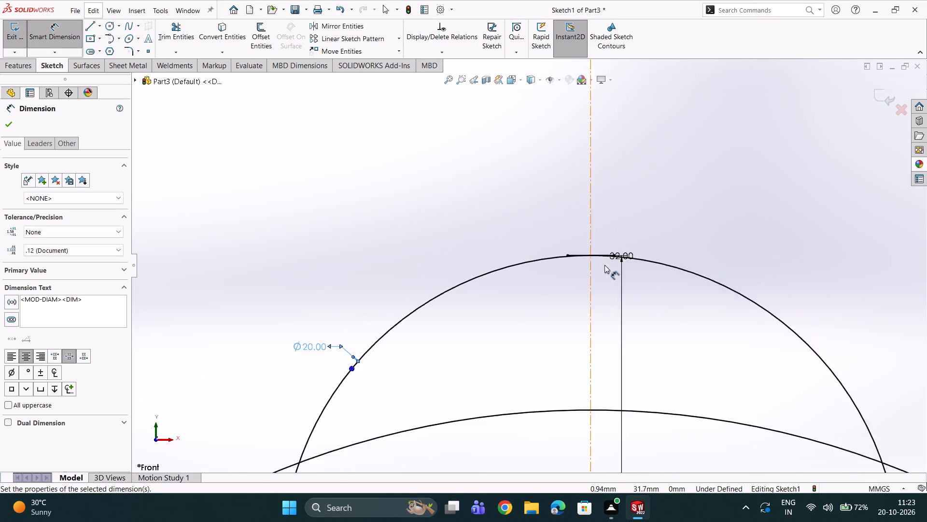
{"action": "scroll", "coordinate": [604, 265], "scroll_direction": "up", "scroll_amount": 1}
{"action": "scroll", "coordinate": [566, 315], "scroll_direction": "down", "scroll_amount": 4}
{"action": "scroll", "coordinate": [548, 202], "scroll_direction": "down", "scroll_amount": 5}
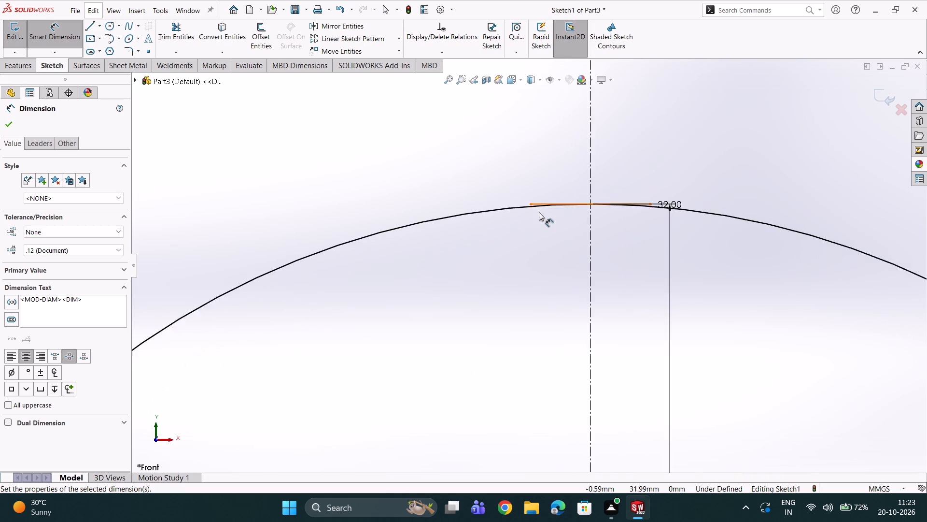
{"action": "scroll", "coordinate": [539, 212], "scroll_direction": "down", "scroll_amount": 7}
{"action": "scroll", "coordinate": [506, 238], "scroll_direction": "up", "scroll_amount": 1}
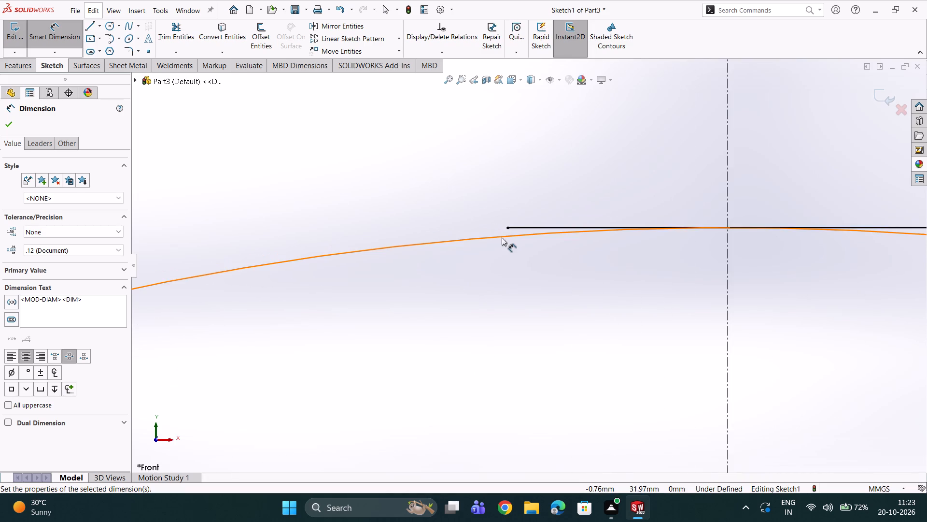
{"action": "scroll", "coordinate": [492, 238], "scroll_direction": "down", "scroll_amount": 2}
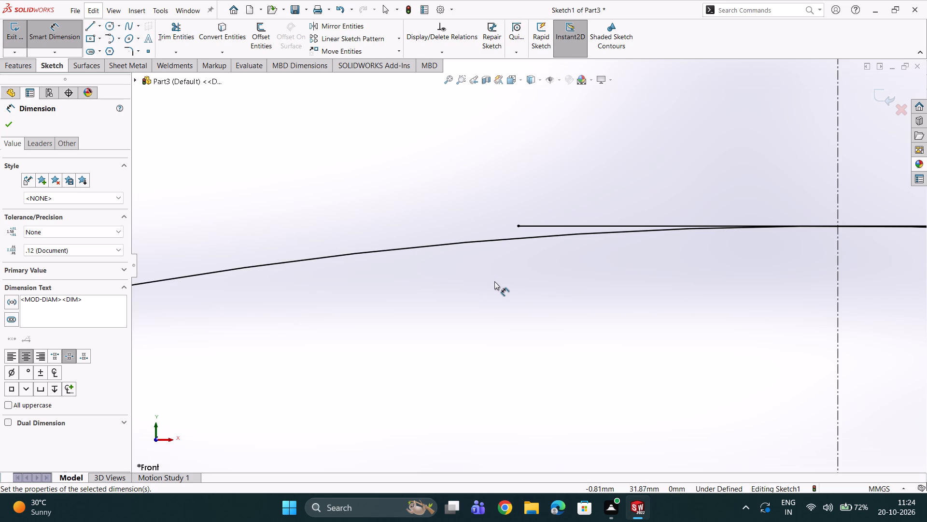
{"action": "scroll", "coordinate": [525, 259], "scroll_direction": "up", "scroll_amount": 3}
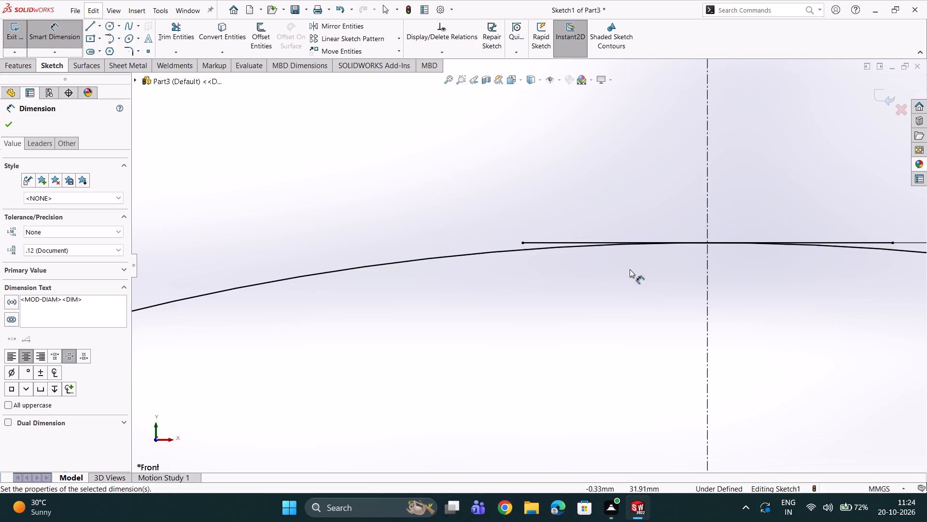
{"action": "scroll", "coordinate": [634, 276], "scroll_direction": "down", "scroll_amount": 2}
{"action": "scroll", "coordinate": [603, 231], "scroll_direction": "down", "scroll_amount": 1}
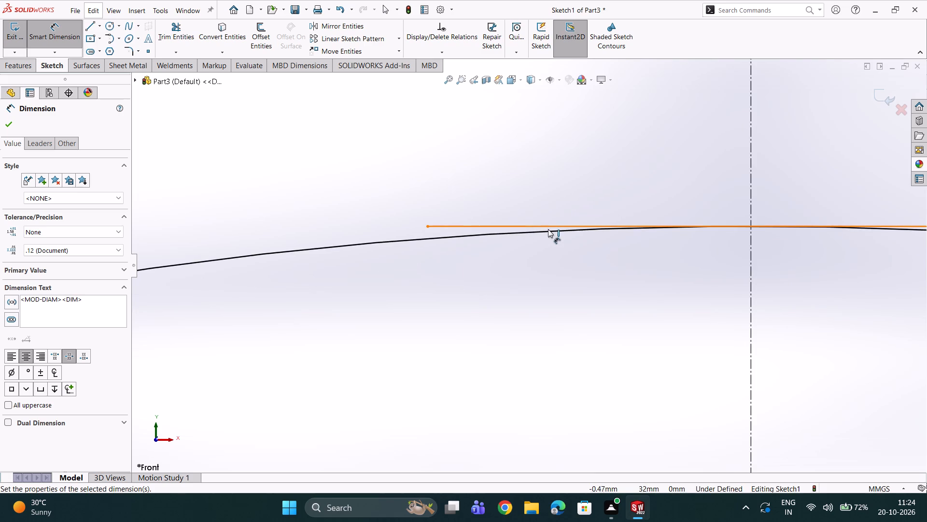
{"action": "scroll", "coordinate": [574, 232], "scroll_direction": "down", "scroll_amount": 2}
{"action": "scroll", "coordinate": [567, 231], "scroll_direction": "up", "scroll_amount": 4}
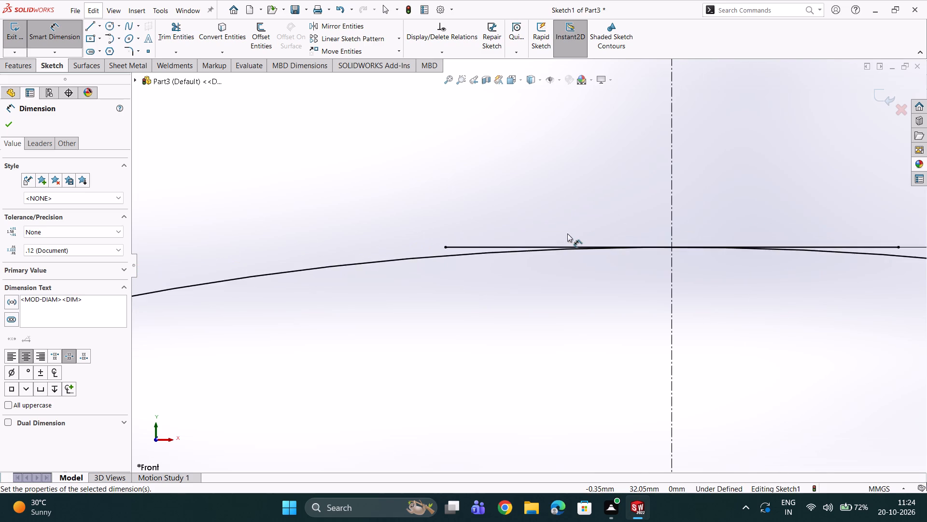
{"action": "scroll", "coordinate": [567, 234], "scroll_direction": "up", "scroll_amount": 3}
{"action": "scroll", "coordinate": [591, 271], "scroll_direction": "up", "scroll_amount": 4}
{"action": "scroll", "coordinate": [600, 267], "scroll_direction": "down", "scroll_amount": 2}
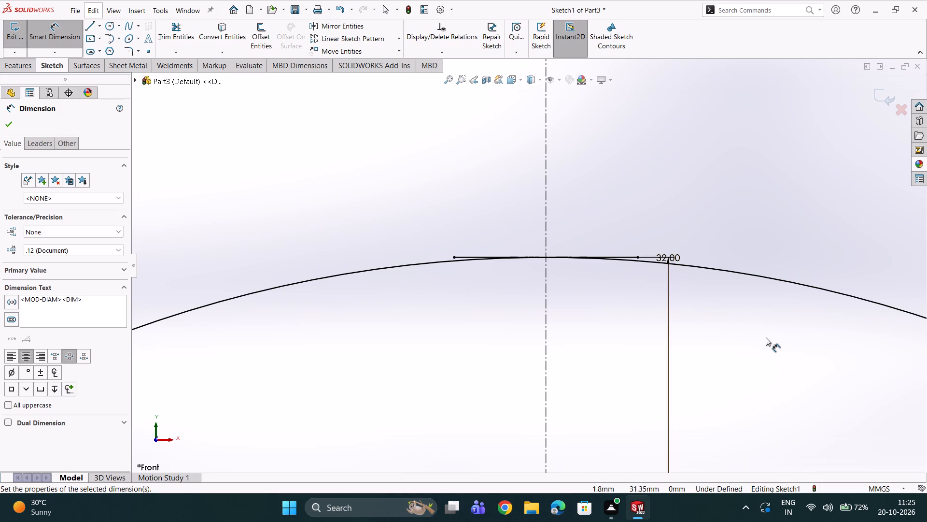
{"action": "scroll", "coordinate": [766, 339], "scroll_direction": "up", "scroll_amount": 6}
{"action": "scroll", "coordinate": [686, 333], "scroll_direction": "up", "scroll_amount": 3}
{"action": "scroll", "coordinate": [529, 302], "scroll_direction": "down", "scroll_amount": 1}
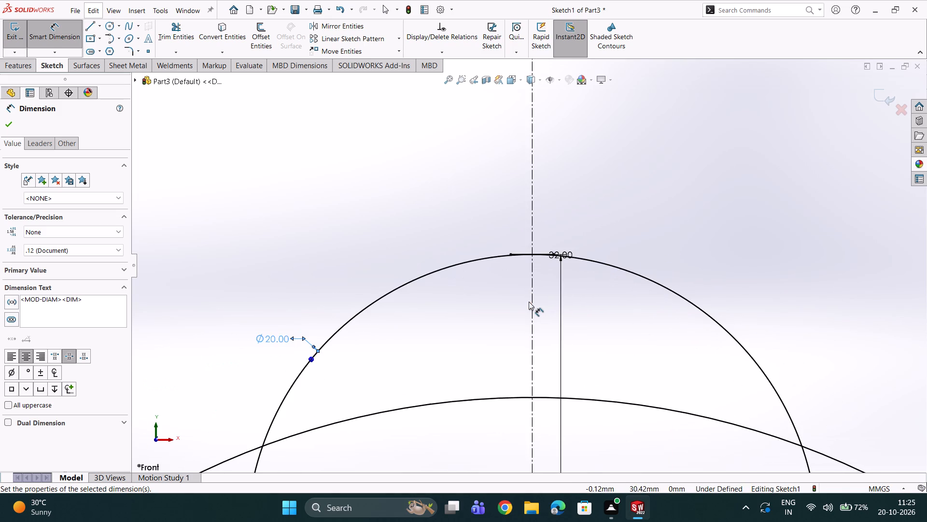
{"action": "scroll", "coordinate": [529, 299], "scroll_direction": "down", "scroll_amount": 3}
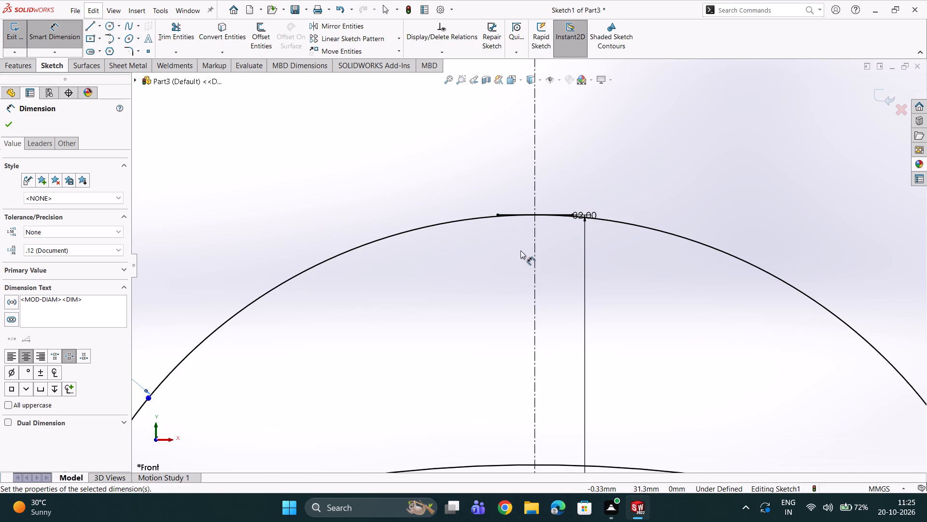
{"action": "scroll", "coordinate": [584, 291], "scroll_direction": "up", "scroll_amount": 5}
{"action": "scroll", "coordinate": [573, 290], "scroll_direction": "down", "scroll_amount": 1}
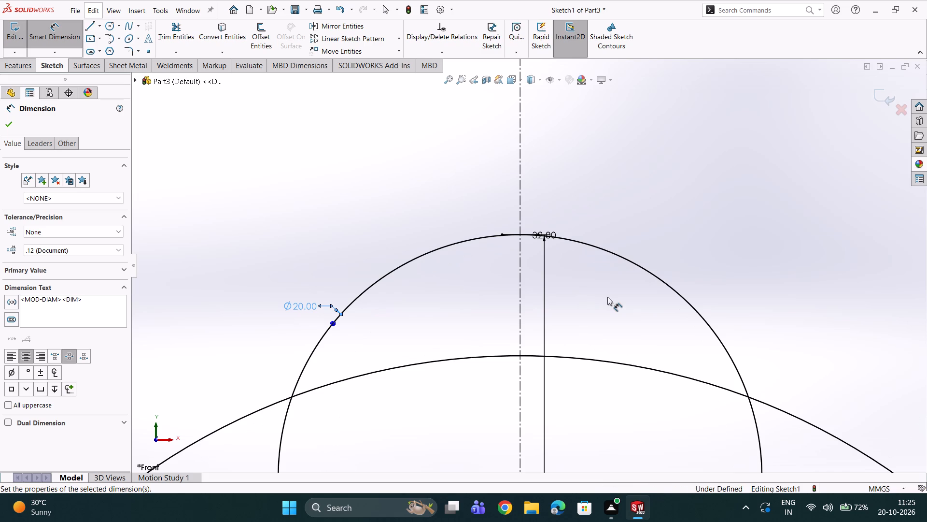
{"action": "scroll", "coordinate": [555, 273], "scroll_direction": "up", "scroll_amount": 2}
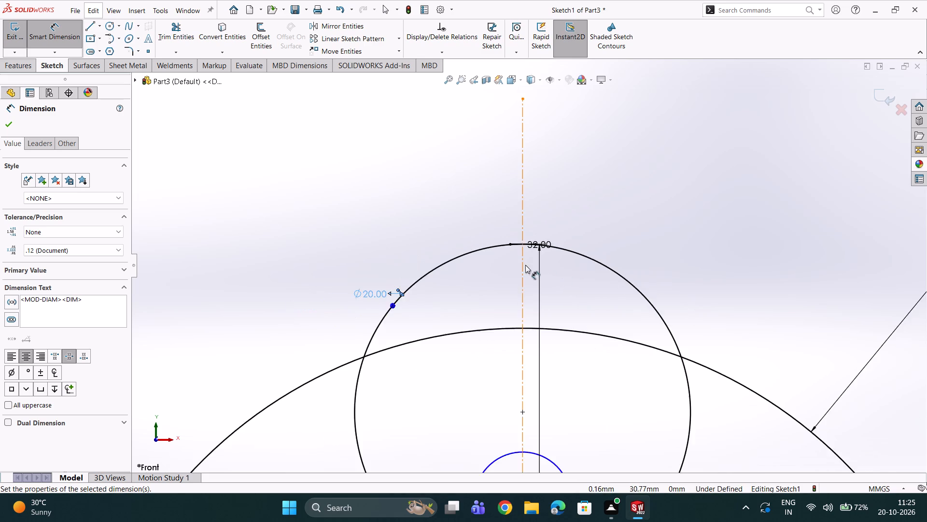
{"action": "scroll", "coordinate": [525, 265], "scroll_direction": "down", "scroll_amount": 15}
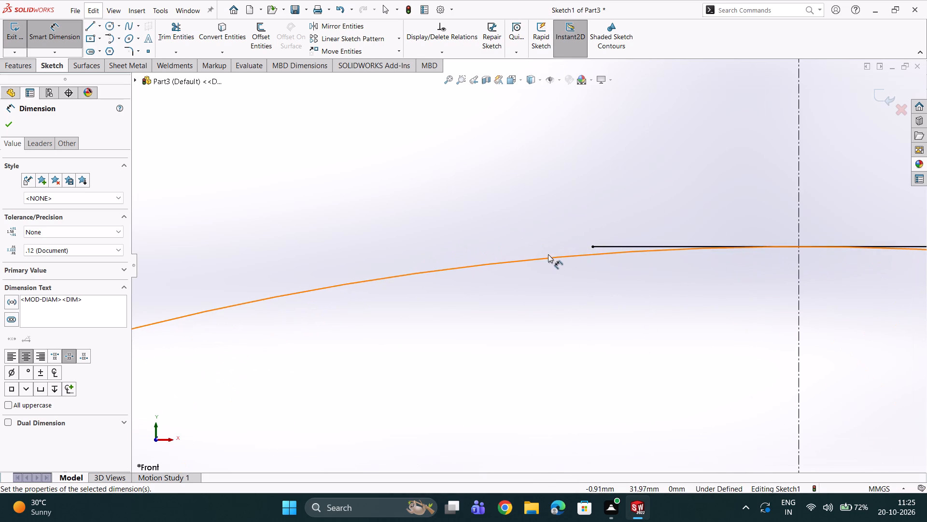
{"action": "scroll", "coordinate": [580, 245], "scroll_direction": "down", "scroll_amount": 3}
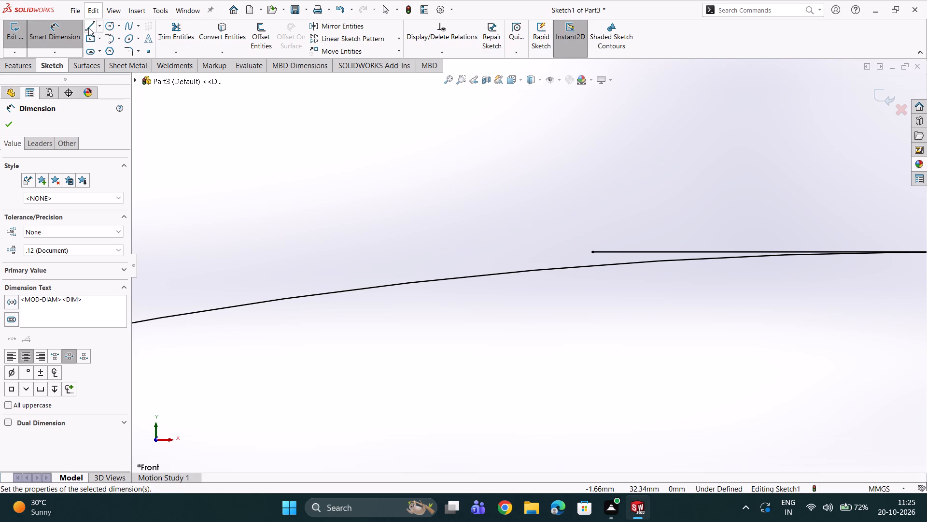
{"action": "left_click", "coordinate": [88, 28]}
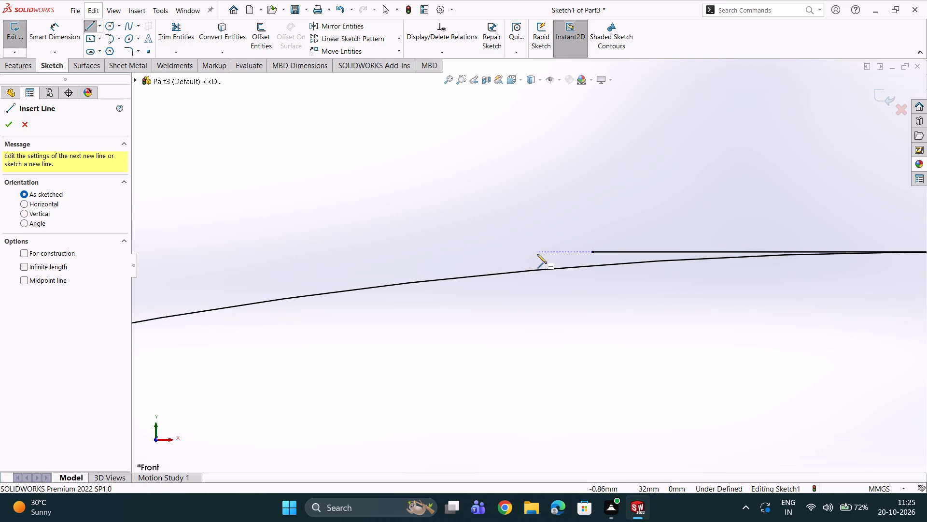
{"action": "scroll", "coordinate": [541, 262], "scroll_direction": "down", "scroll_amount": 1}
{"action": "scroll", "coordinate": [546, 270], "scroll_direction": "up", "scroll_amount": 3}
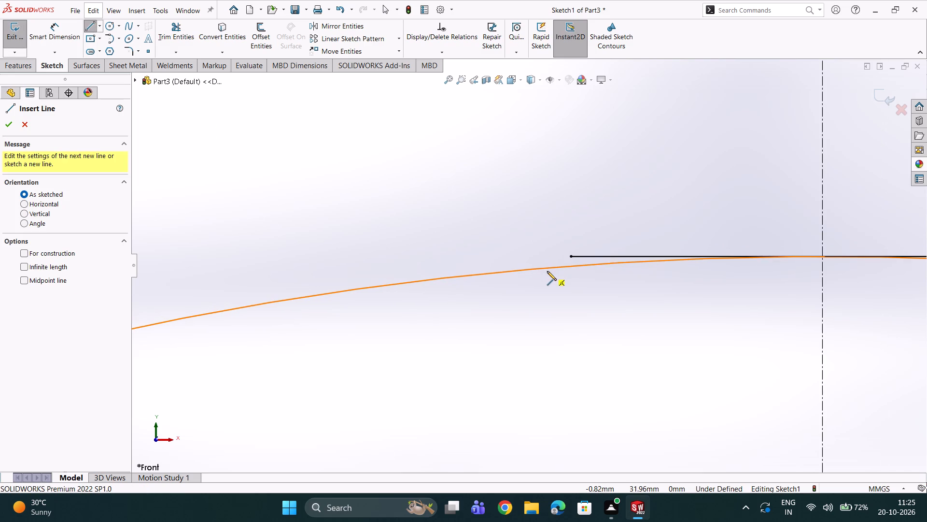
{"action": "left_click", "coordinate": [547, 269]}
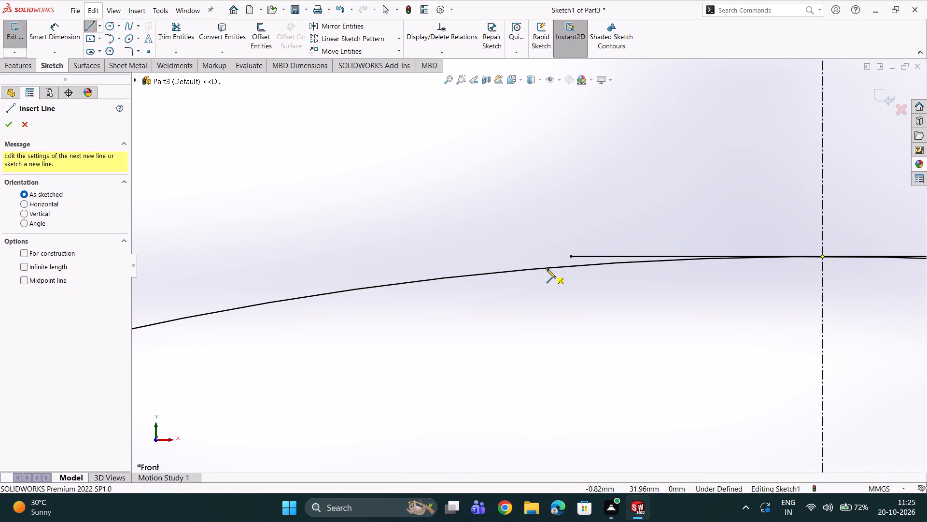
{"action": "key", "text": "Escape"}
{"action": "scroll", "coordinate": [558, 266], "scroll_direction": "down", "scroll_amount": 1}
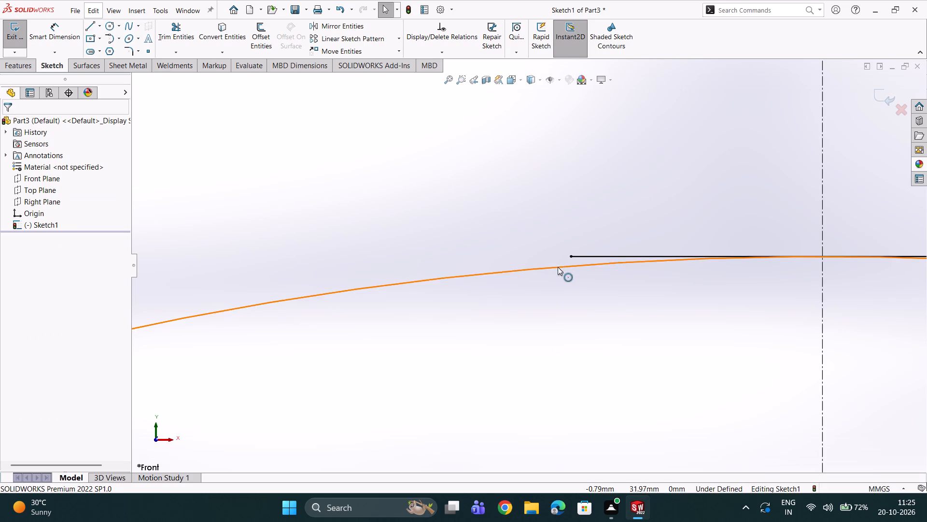
Delete the 20 mm circle tangent to the short offset line, together with its associated dimension.
{"action": "scroll", "coordinate": [558, 267], "scroll_direction": "down", "scroll_amount": 1}
{"action": "left_click", "coordinate": [558, 266]}
{"action": "key", "text": "Delete"}
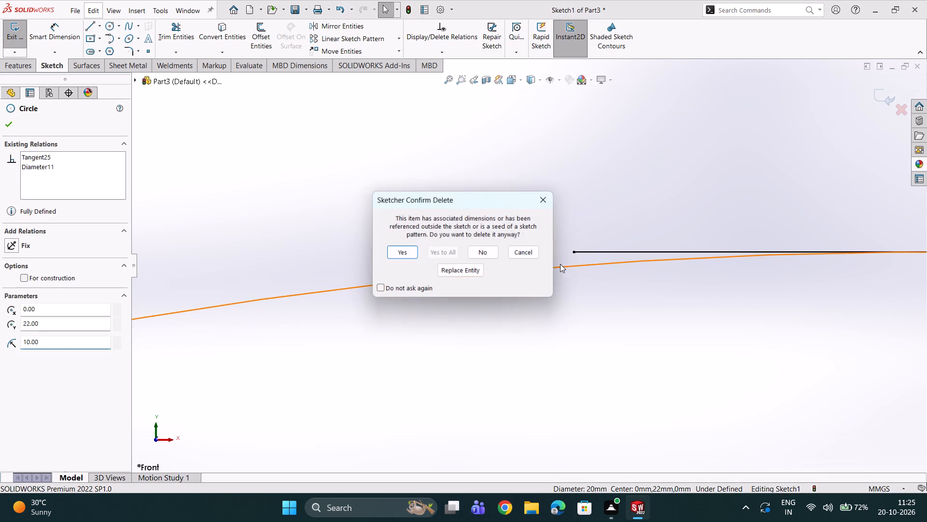
{"action": "left_click", "coordinate": [390, 255]}
{"action": "scroll", "coordinate": [469, 264], "scroll_direction": "down", "scroll_amount": 2}
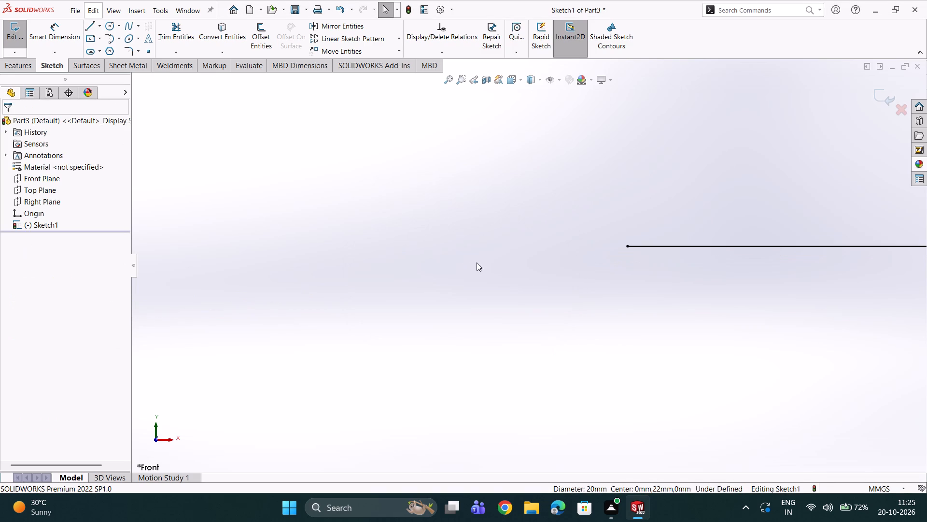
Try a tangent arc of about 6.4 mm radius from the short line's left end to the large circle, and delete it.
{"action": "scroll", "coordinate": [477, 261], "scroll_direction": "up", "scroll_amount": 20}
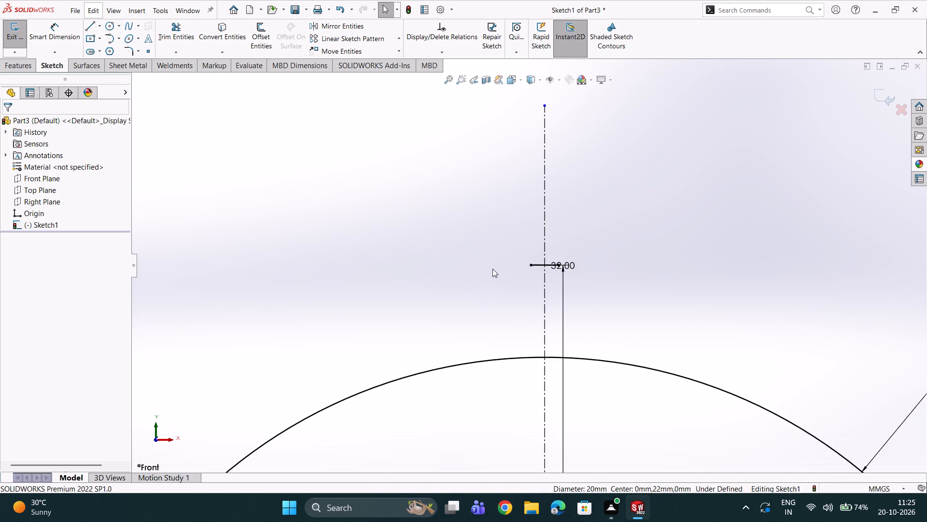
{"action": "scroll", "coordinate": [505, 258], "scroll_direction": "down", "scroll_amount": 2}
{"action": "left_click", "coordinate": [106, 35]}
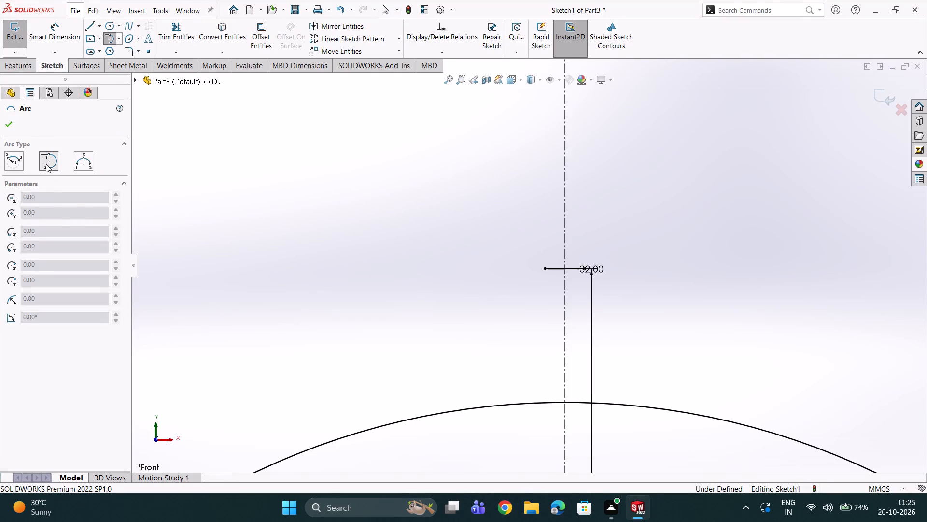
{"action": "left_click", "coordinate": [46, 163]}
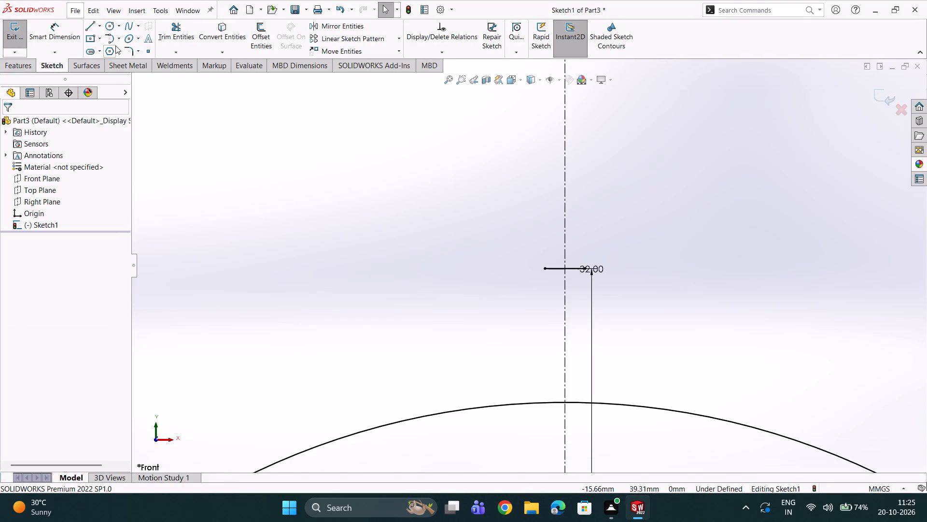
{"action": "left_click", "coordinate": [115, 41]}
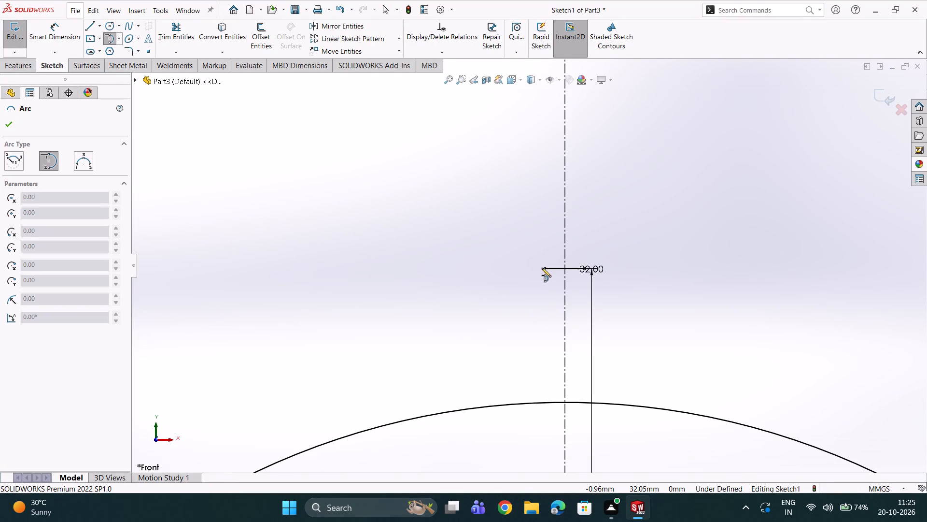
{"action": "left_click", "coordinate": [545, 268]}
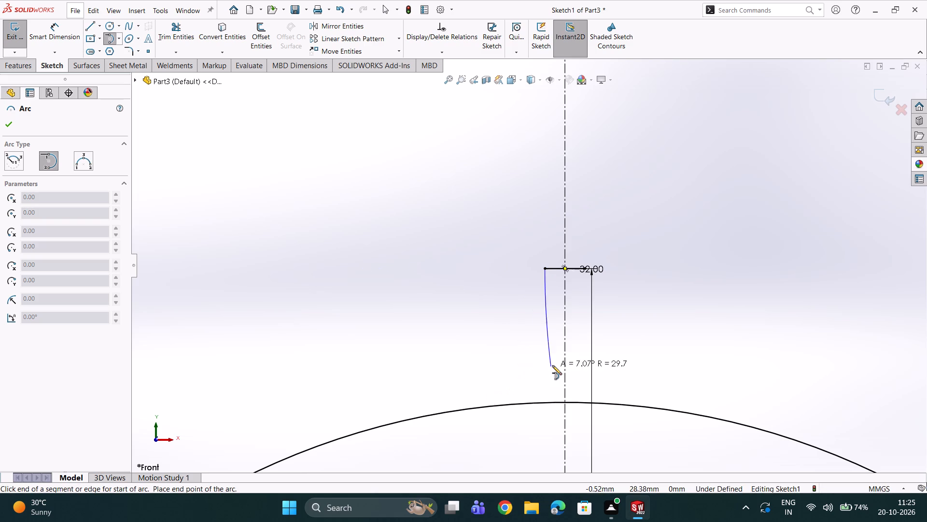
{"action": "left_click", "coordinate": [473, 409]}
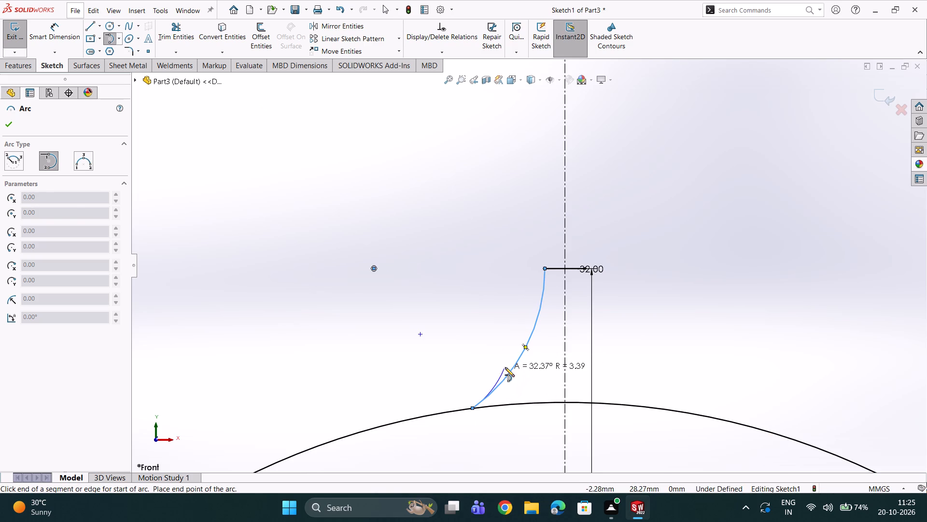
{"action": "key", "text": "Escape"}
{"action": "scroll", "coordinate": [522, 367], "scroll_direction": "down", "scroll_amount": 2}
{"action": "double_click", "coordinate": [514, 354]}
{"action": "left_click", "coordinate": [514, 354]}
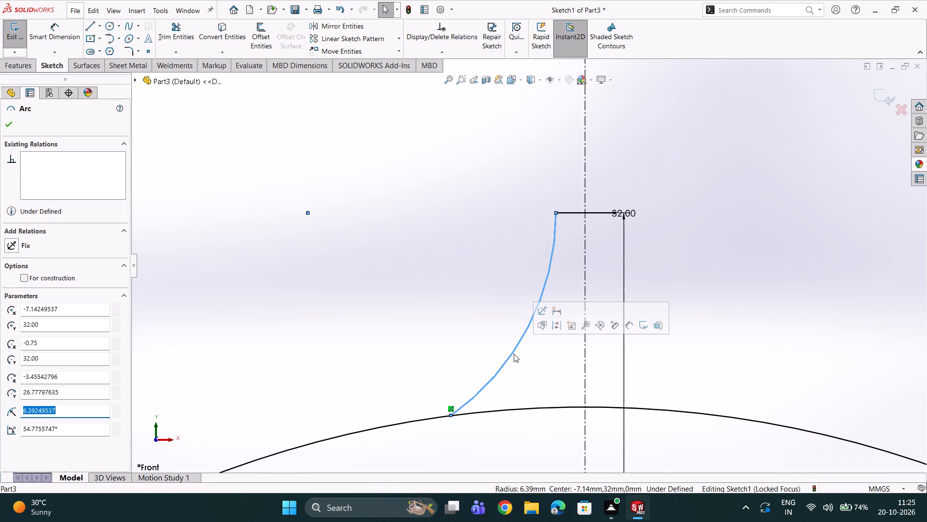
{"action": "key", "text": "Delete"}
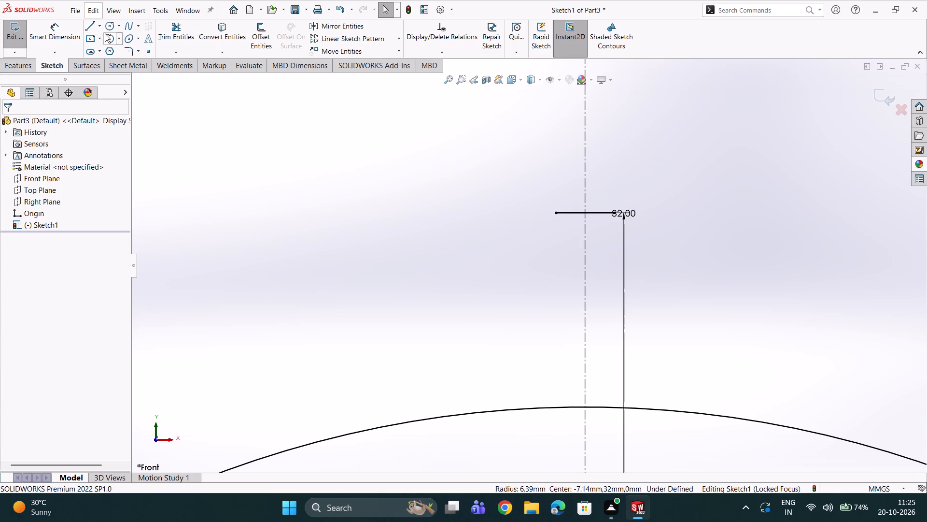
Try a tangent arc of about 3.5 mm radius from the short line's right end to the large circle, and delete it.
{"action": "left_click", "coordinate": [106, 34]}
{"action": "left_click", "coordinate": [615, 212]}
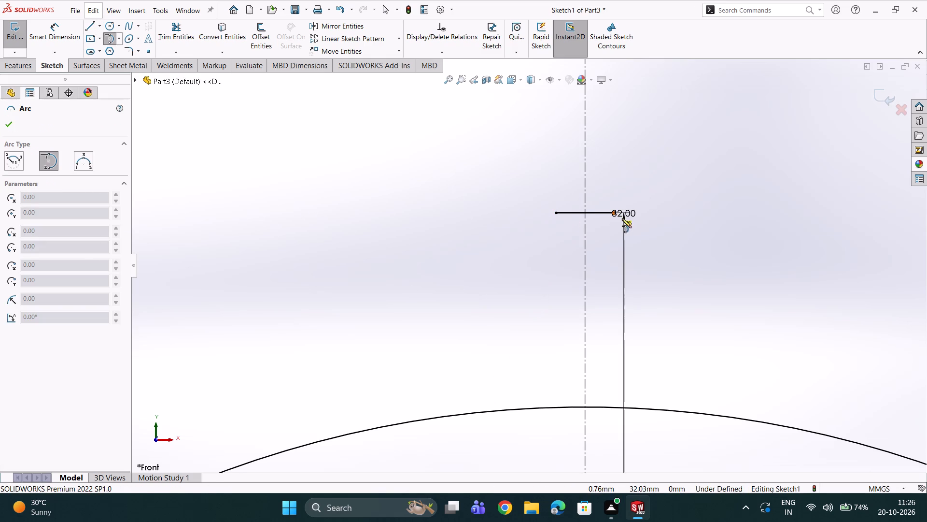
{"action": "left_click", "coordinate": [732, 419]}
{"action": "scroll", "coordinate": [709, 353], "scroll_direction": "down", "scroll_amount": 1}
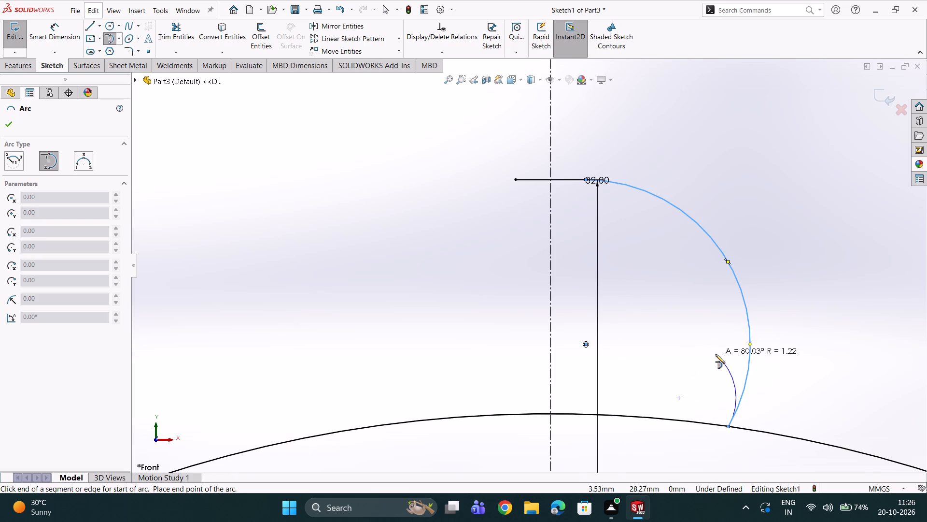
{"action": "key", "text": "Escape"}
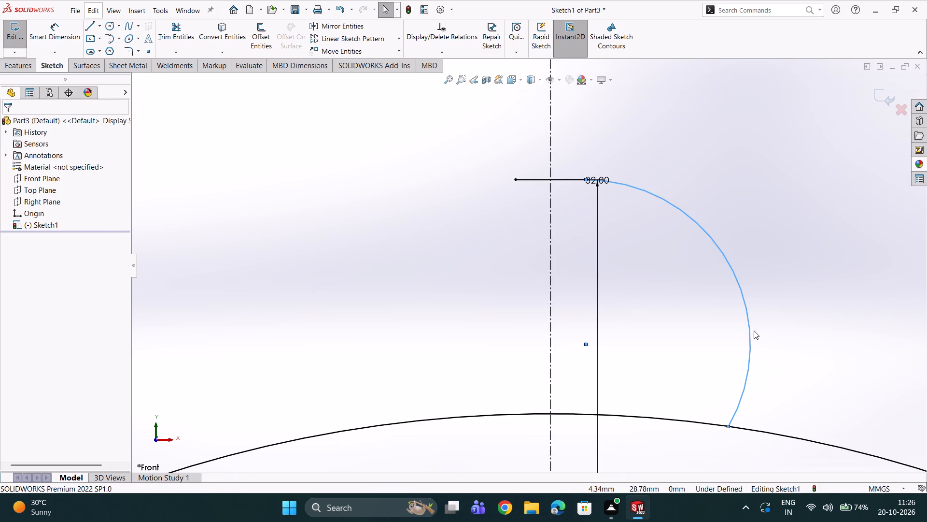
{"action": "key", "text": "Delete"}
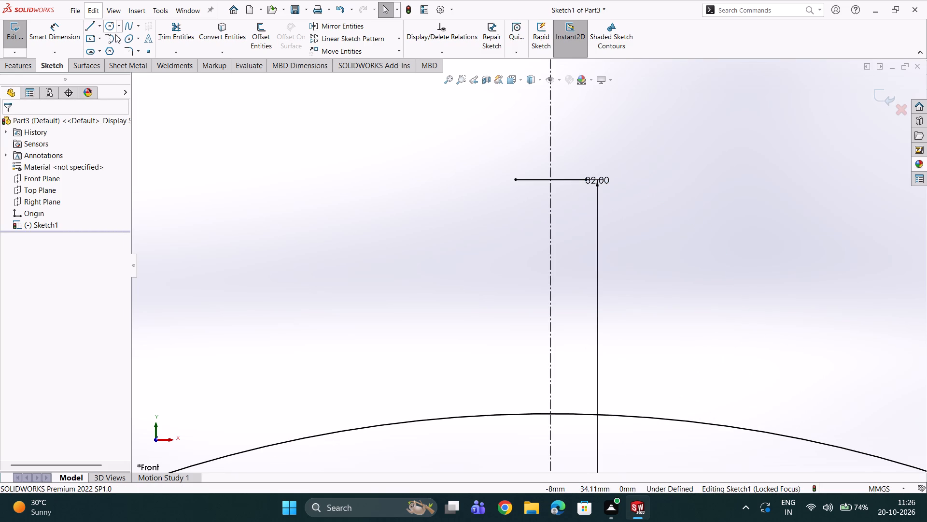
Sketch a 3 Point Arc from the short line's right end to the large circle, bulging outward with about 12.7 mm radius.
{"action": "left_click", "coordinate": [116, 40]}
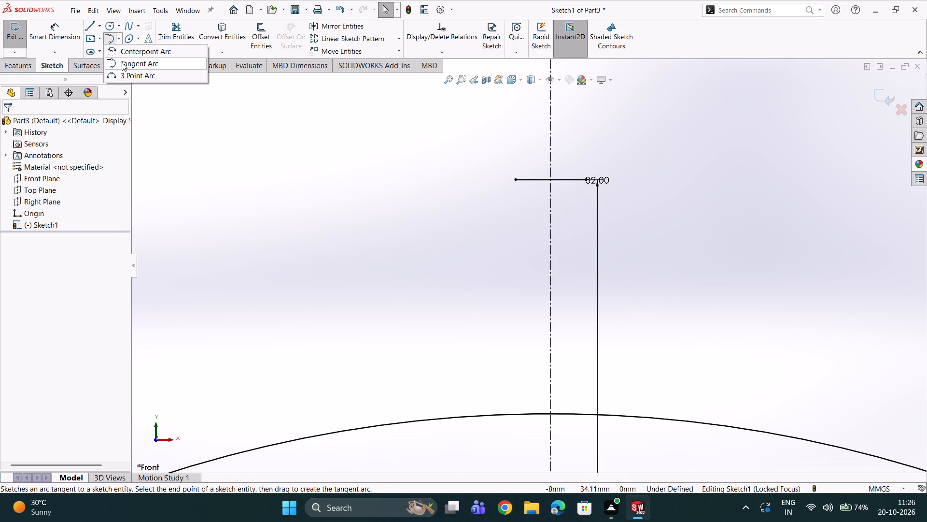
{"action": "left_click", "coordinate": [122, 74]}
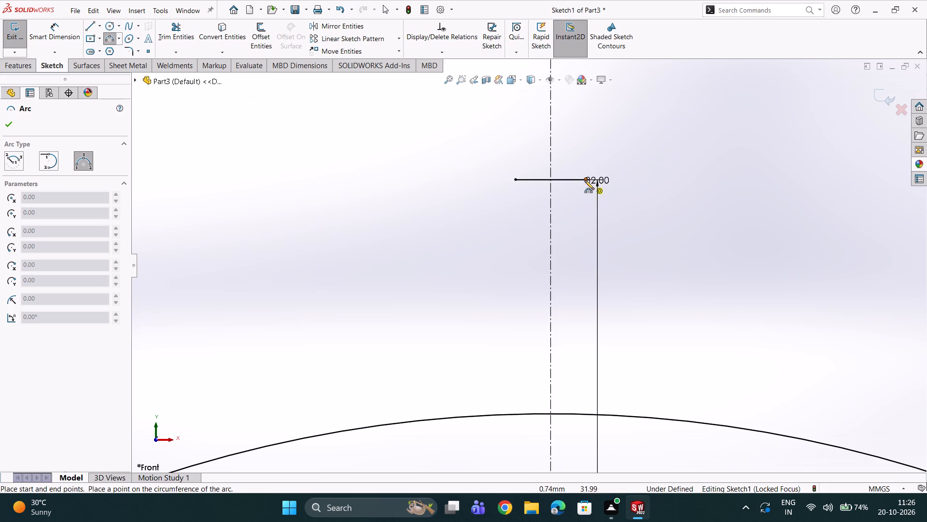
{"action": "left_click", "coordinate": [585, 181]}
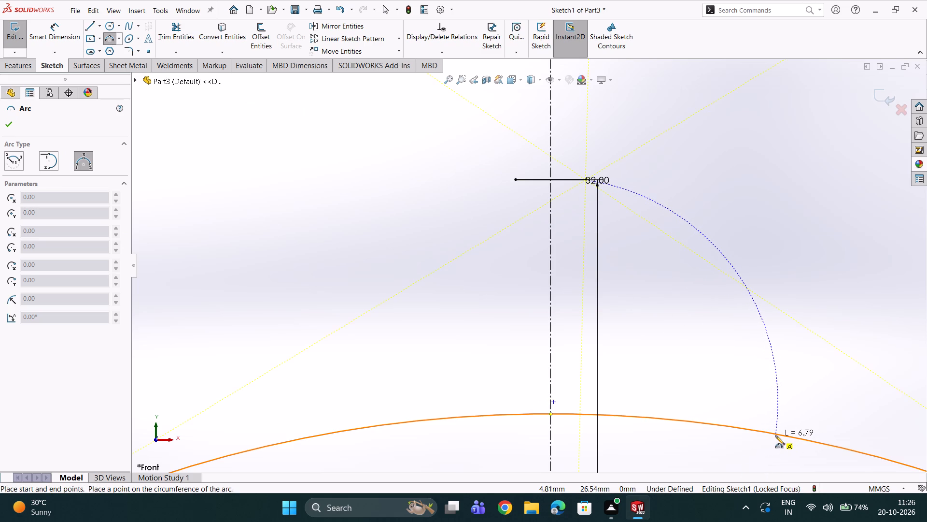
{"action": "left_click", "coordinate": [774, 435]}
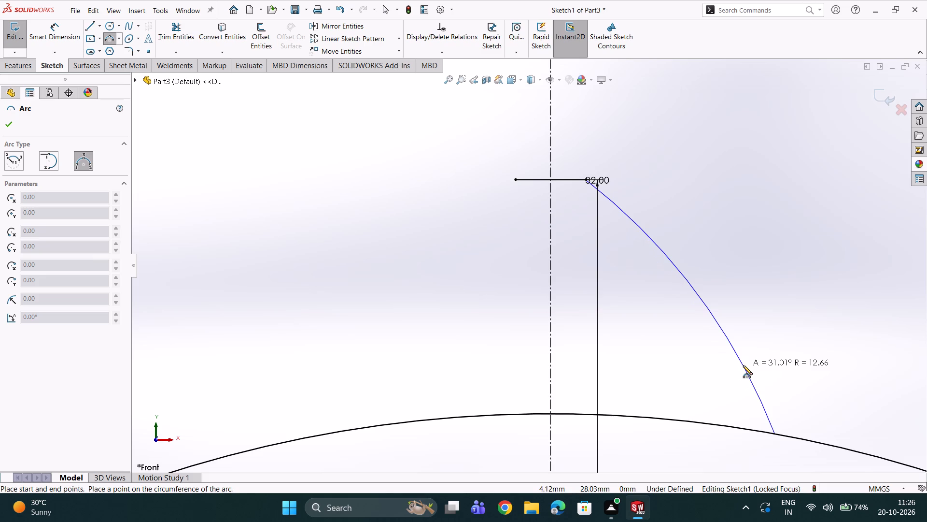
{"action": "left_click", "coordinate": [743, 365]}
{"action": "scroll", "coordinate": [730, 367], "scroll_direction": "down", "scroll_amount": 1}
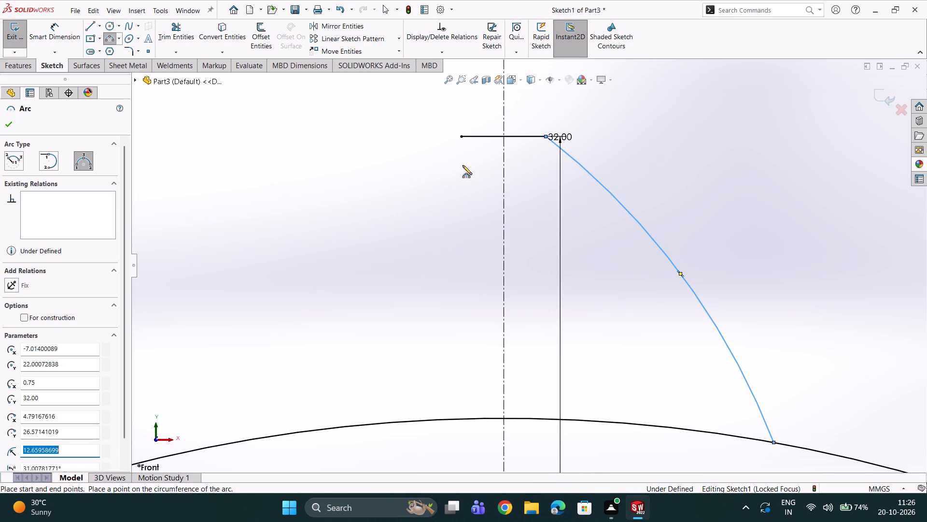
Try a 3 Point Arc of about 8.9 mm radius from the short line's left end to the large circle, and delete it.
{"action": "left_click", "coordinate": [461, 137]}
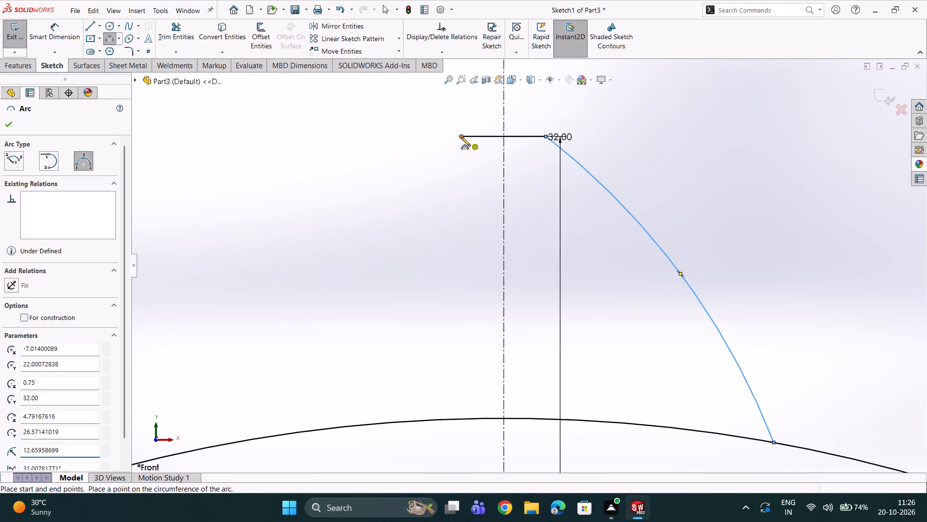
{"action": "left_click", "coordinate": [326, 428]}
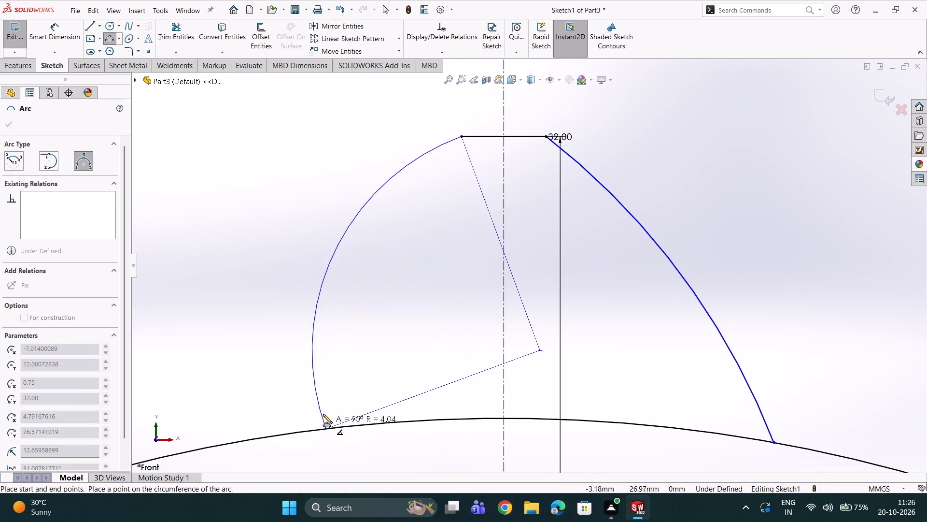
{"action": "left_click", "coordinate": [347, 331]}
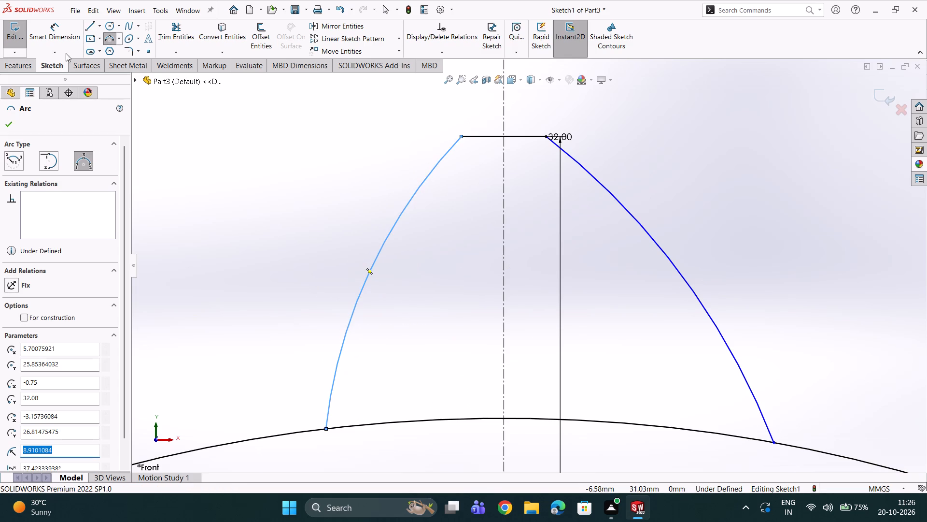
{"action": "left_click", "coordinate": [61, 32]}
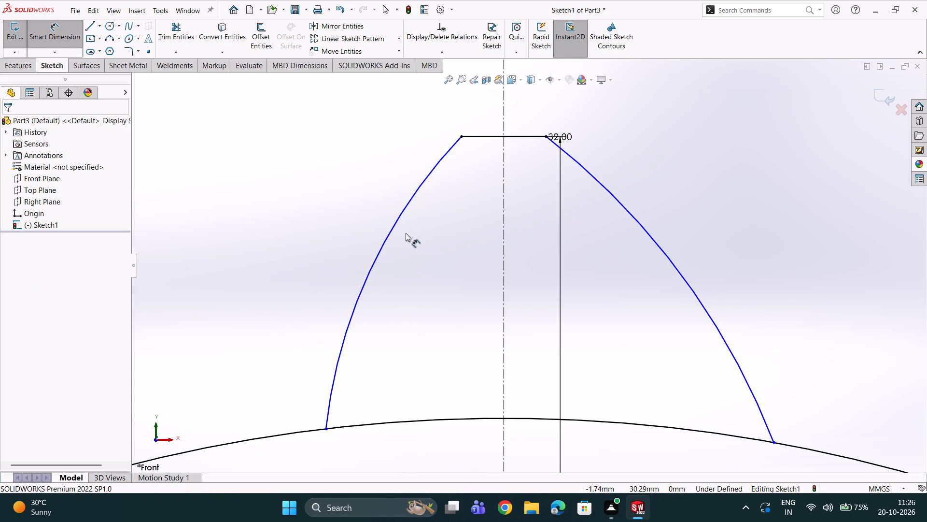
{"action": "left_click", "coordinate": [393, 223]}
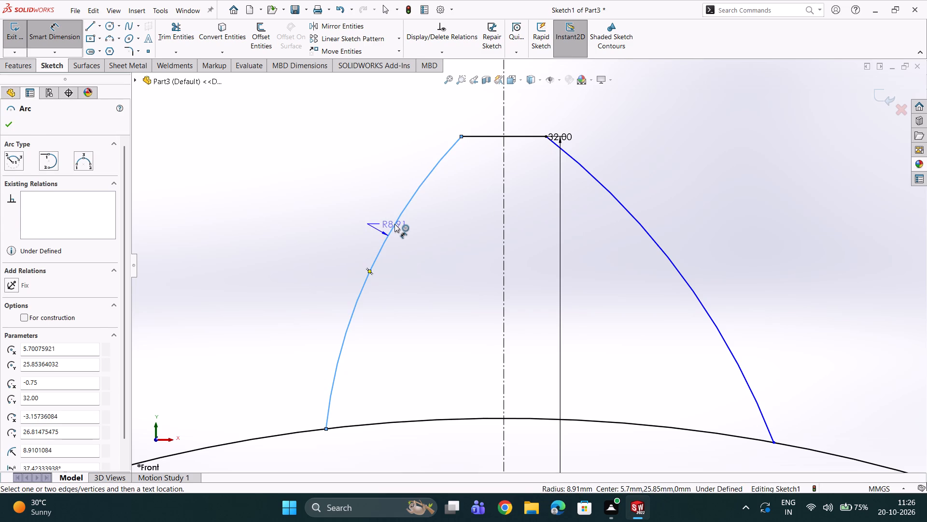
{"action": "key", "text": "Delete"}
Dimension the arc to the right of the centreline with a radius of 10 mm.
{"action": "left_click", "coordinate": [611, 198]}
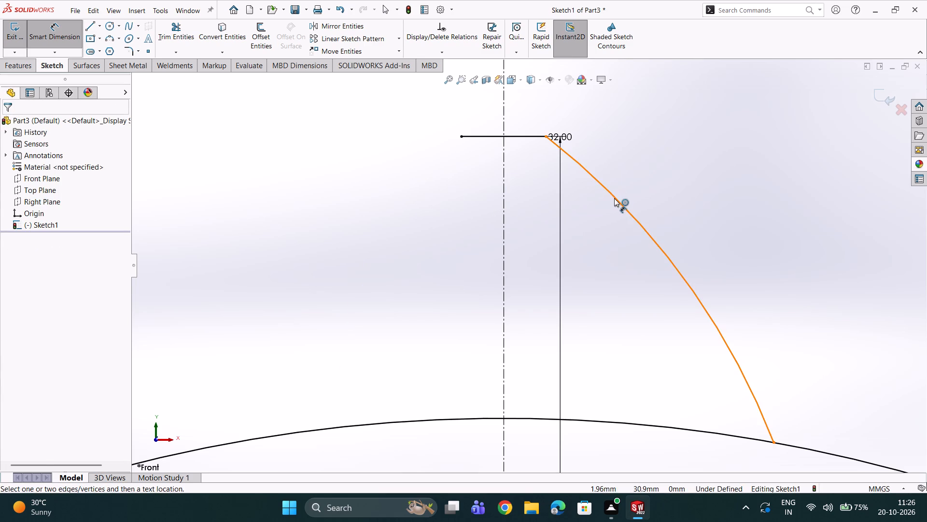
{"action": "left_click", "coordinate": [614, 198]}
{"action": "left_click", "coordinate": [687, 179]}
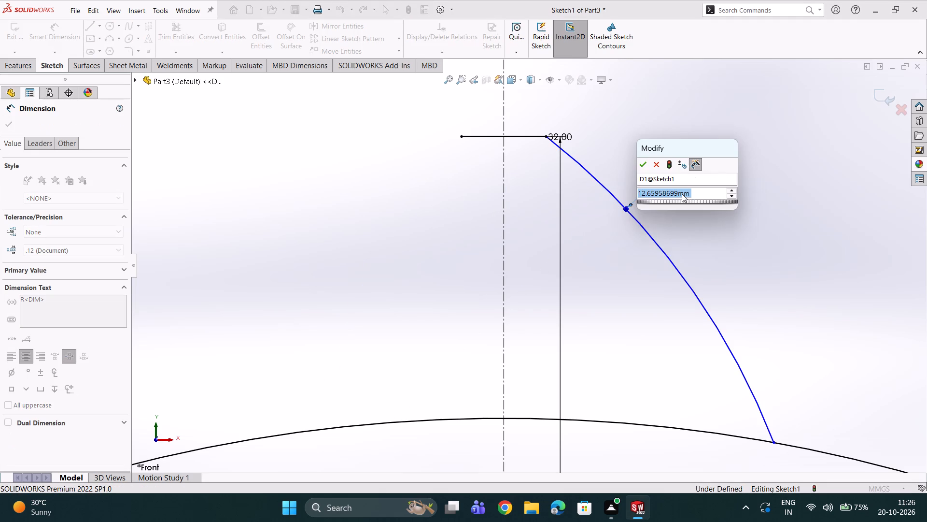
{"action": "key", "text": "1"}
{"action": "key", "text": "0"}
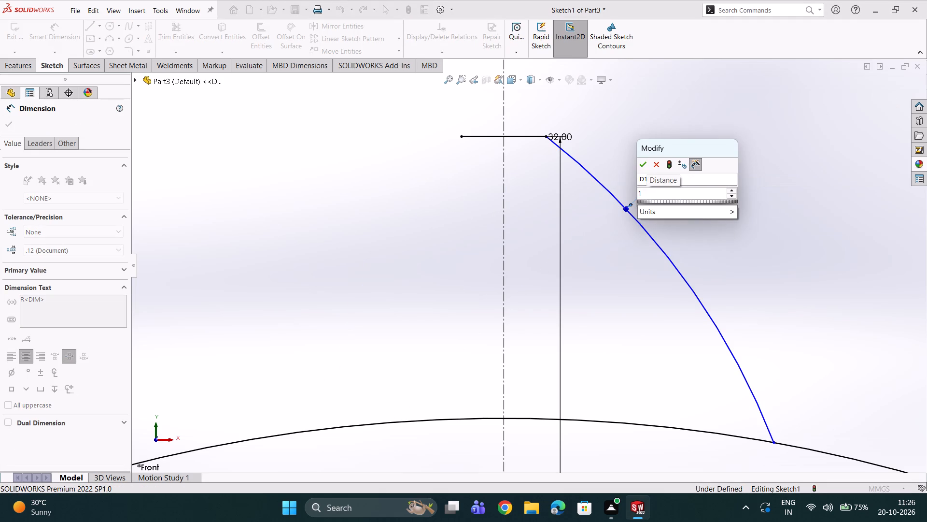
{"action": "key", "text": "Return"}
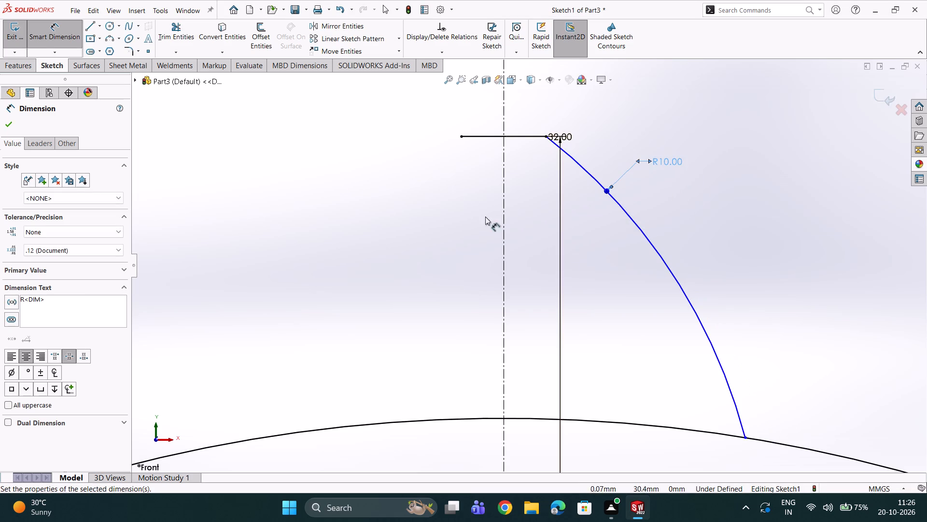
Mirror the 10 mm radius arc about the vertical centreline, keeping the original.
{"action": "left_click", "coordinate": [348, 28]}
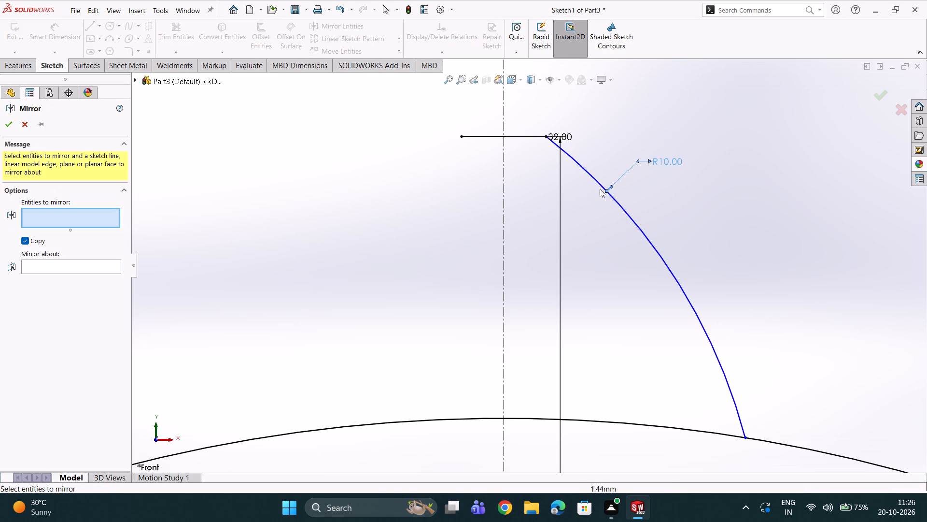
{"action": "left_click", "coordinate": [627, 212]}
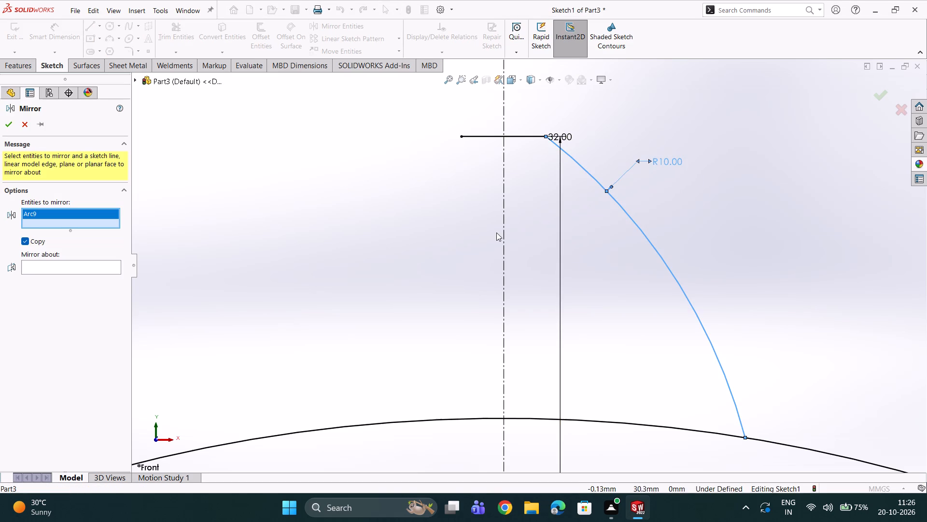
{"action": "left_click", "coordinate": [39, 264]}
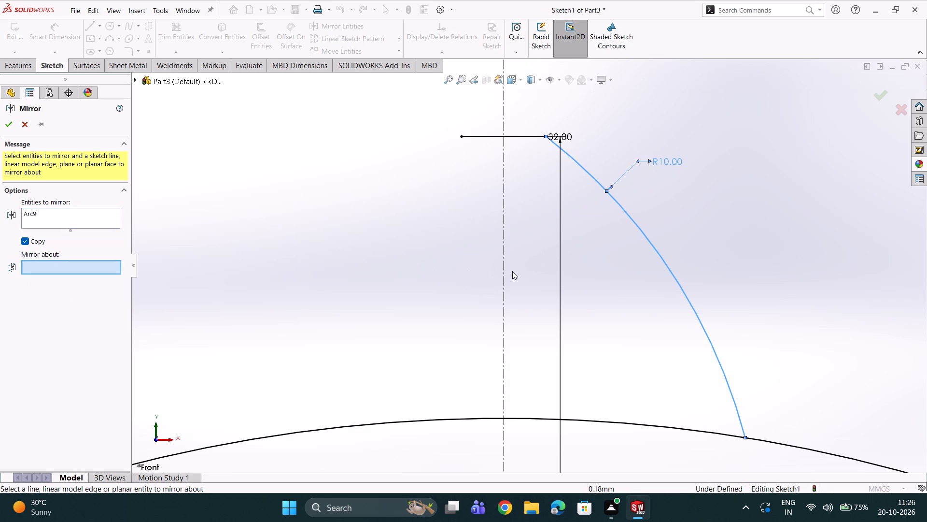
{"action": "left_click", "coordinate": [504, 275]}
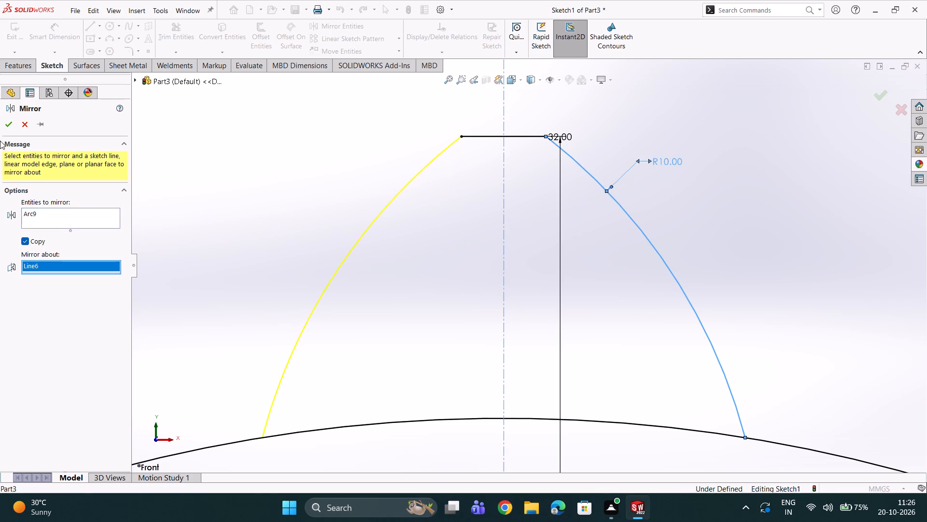
{"action": "left_click", "coordinate": [4, 128]}
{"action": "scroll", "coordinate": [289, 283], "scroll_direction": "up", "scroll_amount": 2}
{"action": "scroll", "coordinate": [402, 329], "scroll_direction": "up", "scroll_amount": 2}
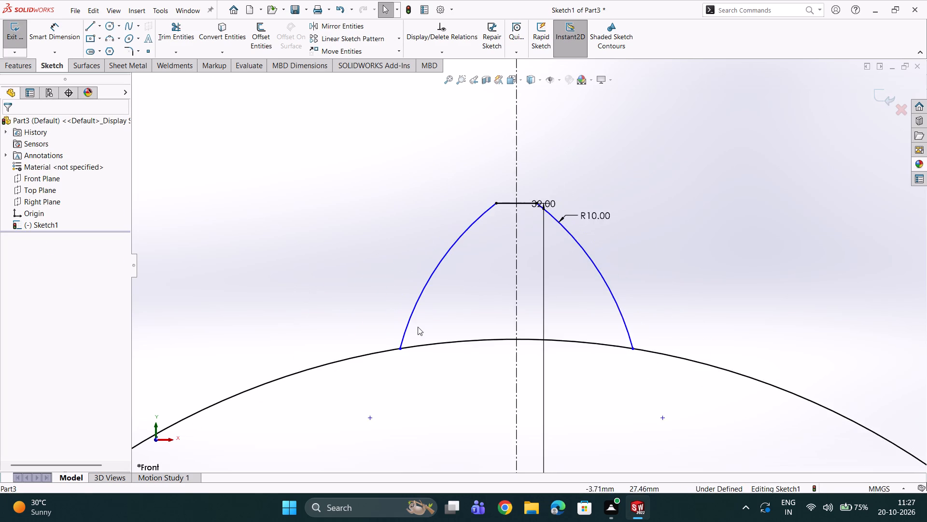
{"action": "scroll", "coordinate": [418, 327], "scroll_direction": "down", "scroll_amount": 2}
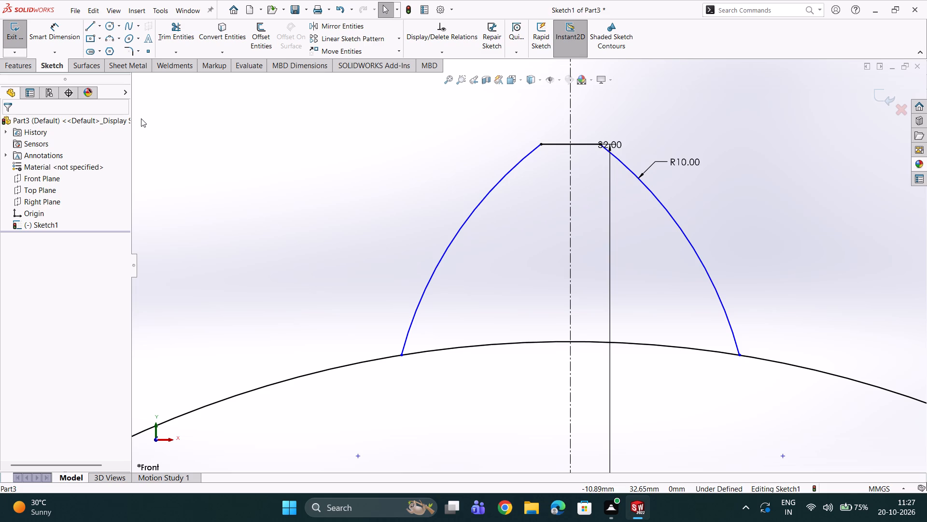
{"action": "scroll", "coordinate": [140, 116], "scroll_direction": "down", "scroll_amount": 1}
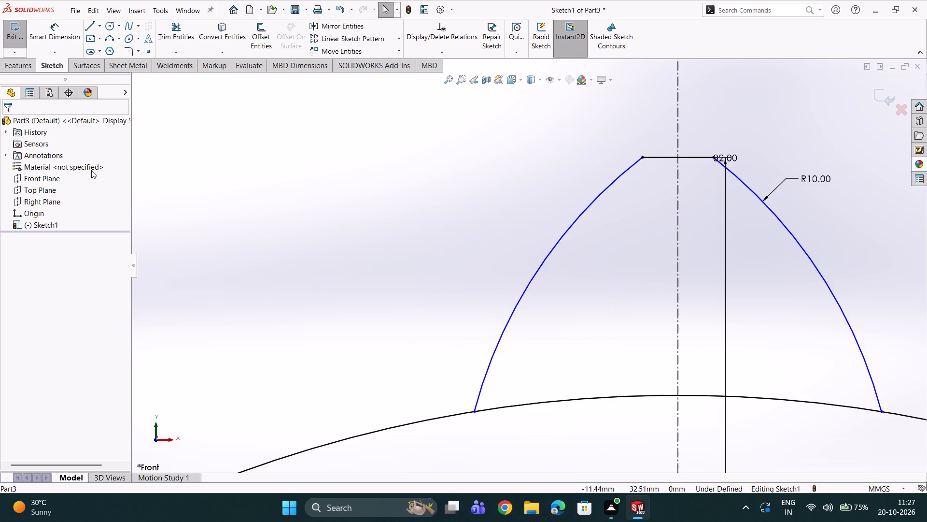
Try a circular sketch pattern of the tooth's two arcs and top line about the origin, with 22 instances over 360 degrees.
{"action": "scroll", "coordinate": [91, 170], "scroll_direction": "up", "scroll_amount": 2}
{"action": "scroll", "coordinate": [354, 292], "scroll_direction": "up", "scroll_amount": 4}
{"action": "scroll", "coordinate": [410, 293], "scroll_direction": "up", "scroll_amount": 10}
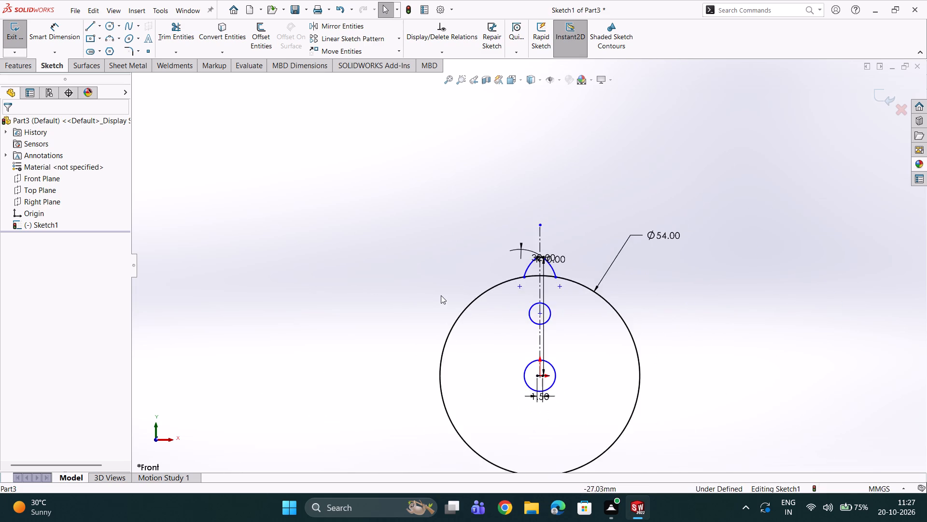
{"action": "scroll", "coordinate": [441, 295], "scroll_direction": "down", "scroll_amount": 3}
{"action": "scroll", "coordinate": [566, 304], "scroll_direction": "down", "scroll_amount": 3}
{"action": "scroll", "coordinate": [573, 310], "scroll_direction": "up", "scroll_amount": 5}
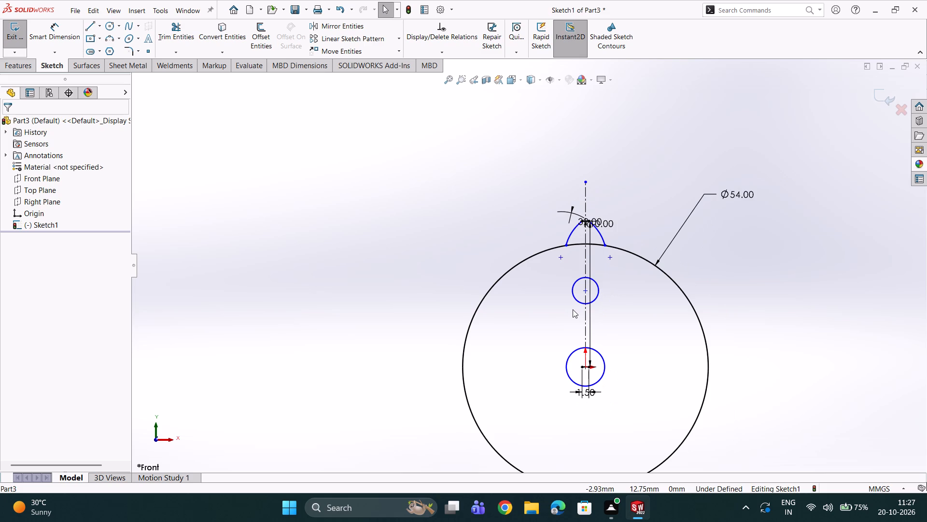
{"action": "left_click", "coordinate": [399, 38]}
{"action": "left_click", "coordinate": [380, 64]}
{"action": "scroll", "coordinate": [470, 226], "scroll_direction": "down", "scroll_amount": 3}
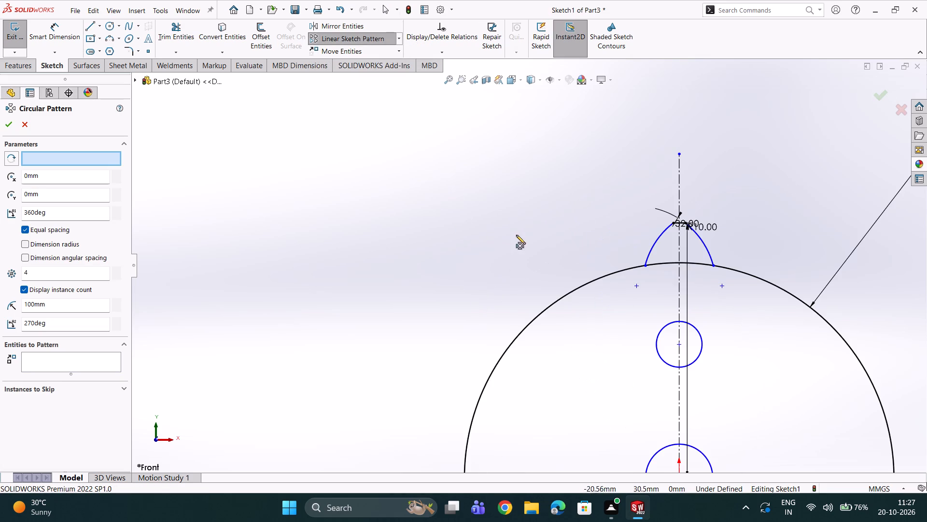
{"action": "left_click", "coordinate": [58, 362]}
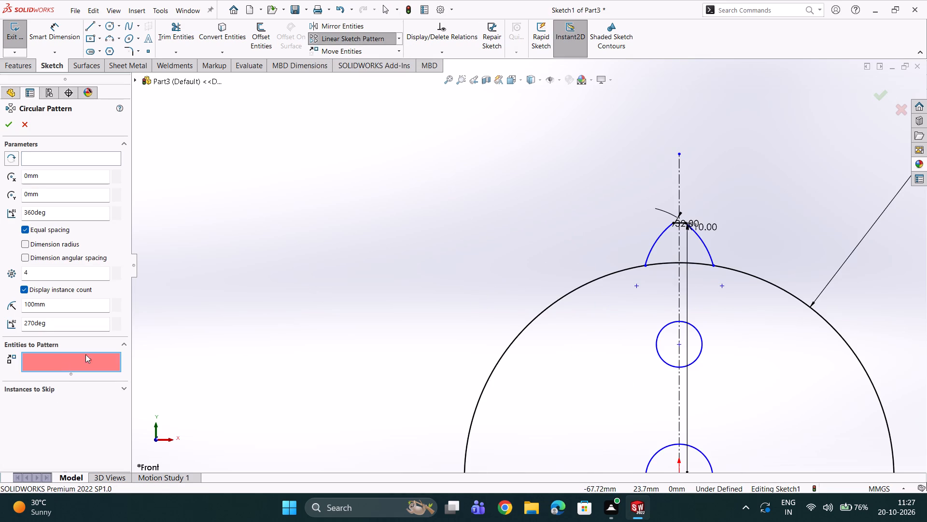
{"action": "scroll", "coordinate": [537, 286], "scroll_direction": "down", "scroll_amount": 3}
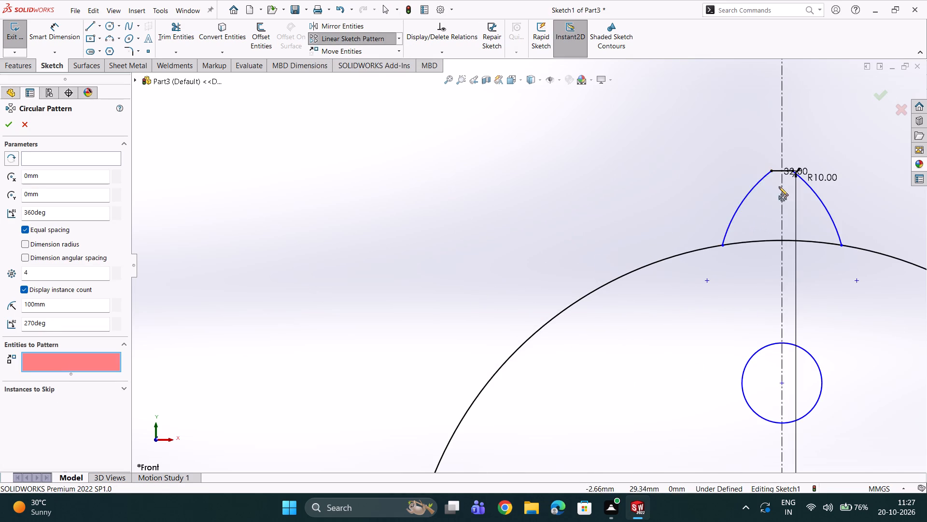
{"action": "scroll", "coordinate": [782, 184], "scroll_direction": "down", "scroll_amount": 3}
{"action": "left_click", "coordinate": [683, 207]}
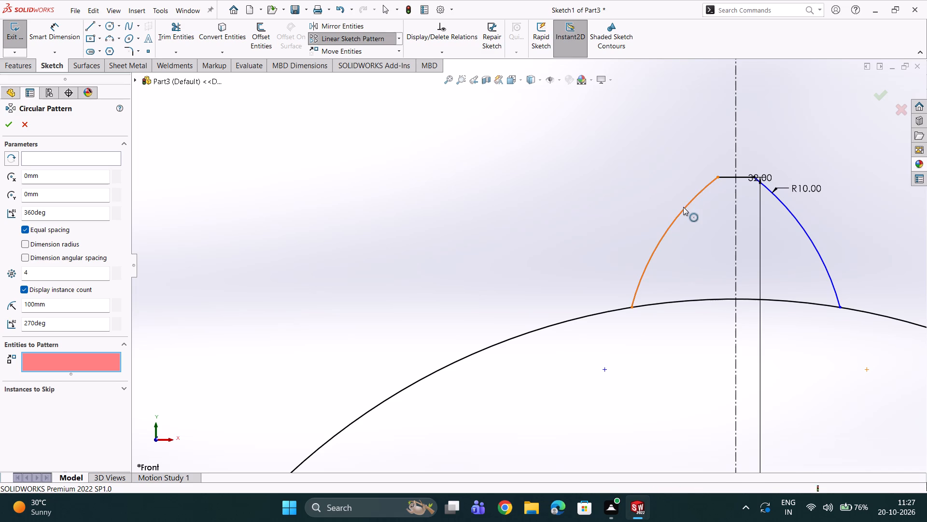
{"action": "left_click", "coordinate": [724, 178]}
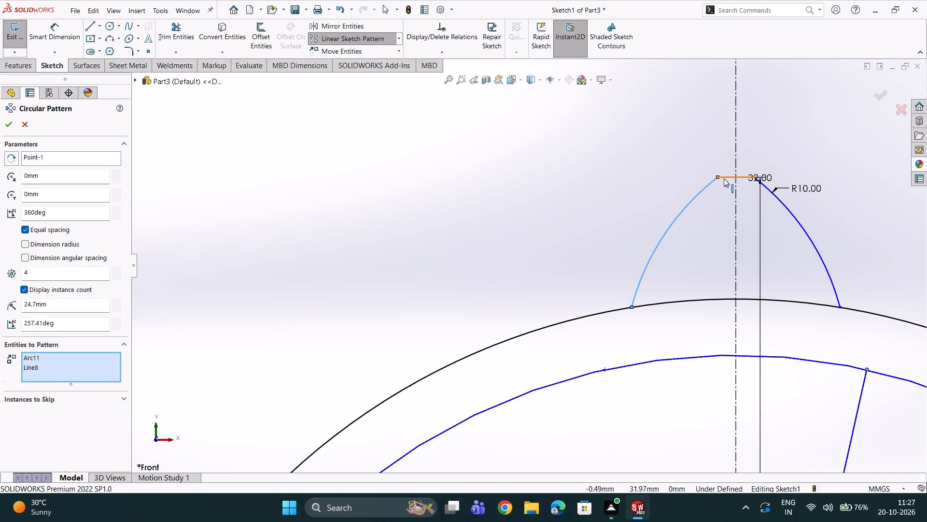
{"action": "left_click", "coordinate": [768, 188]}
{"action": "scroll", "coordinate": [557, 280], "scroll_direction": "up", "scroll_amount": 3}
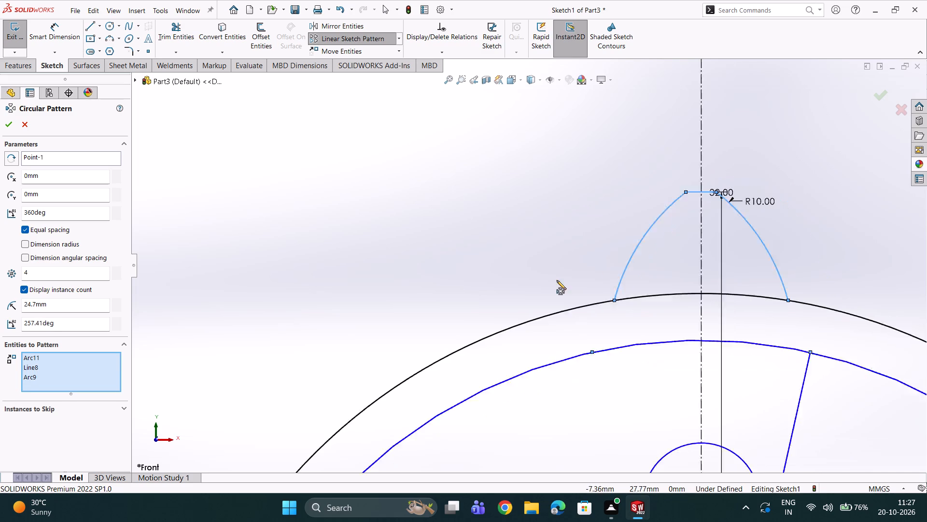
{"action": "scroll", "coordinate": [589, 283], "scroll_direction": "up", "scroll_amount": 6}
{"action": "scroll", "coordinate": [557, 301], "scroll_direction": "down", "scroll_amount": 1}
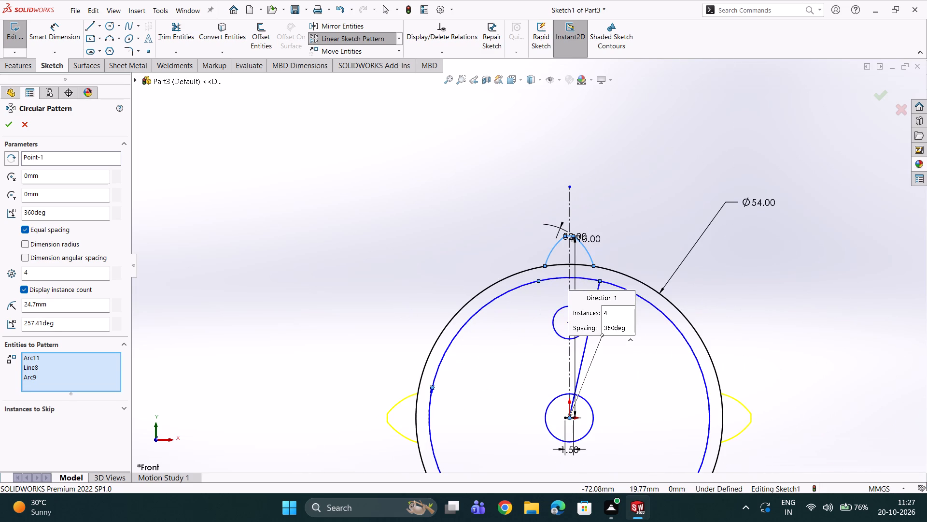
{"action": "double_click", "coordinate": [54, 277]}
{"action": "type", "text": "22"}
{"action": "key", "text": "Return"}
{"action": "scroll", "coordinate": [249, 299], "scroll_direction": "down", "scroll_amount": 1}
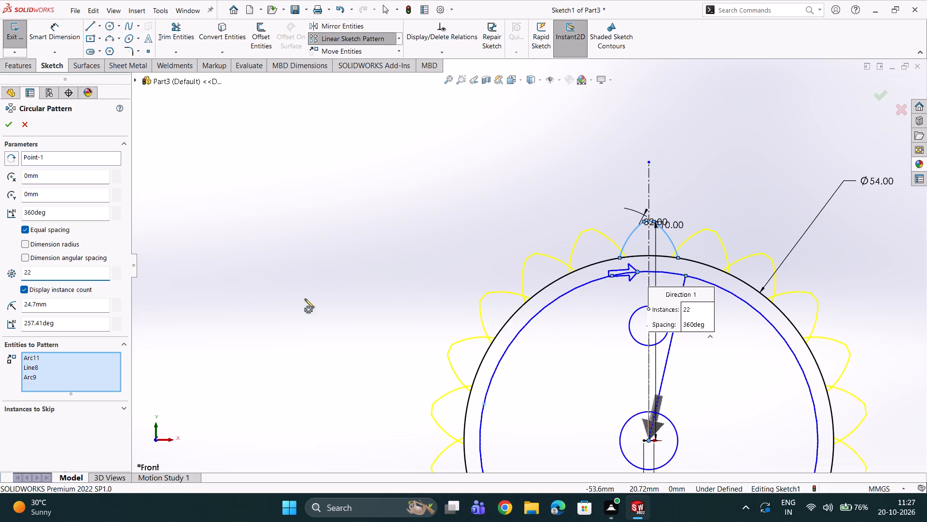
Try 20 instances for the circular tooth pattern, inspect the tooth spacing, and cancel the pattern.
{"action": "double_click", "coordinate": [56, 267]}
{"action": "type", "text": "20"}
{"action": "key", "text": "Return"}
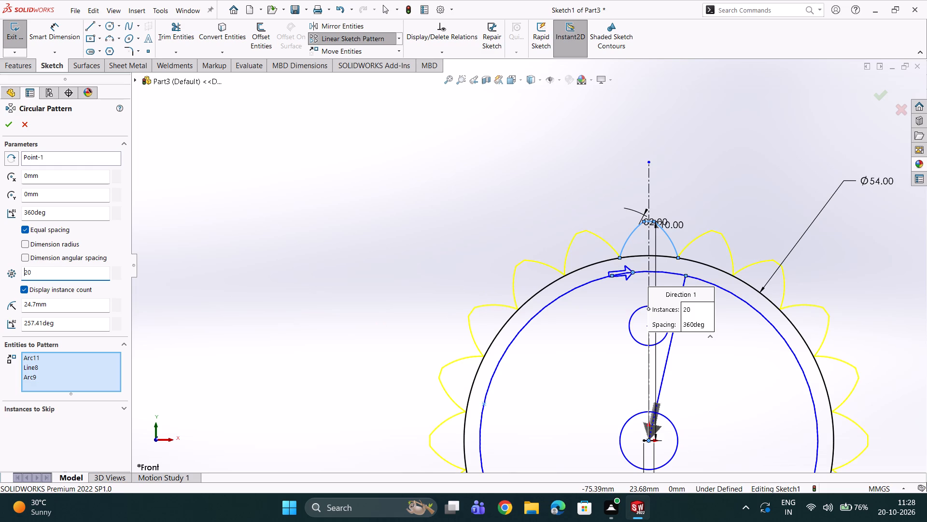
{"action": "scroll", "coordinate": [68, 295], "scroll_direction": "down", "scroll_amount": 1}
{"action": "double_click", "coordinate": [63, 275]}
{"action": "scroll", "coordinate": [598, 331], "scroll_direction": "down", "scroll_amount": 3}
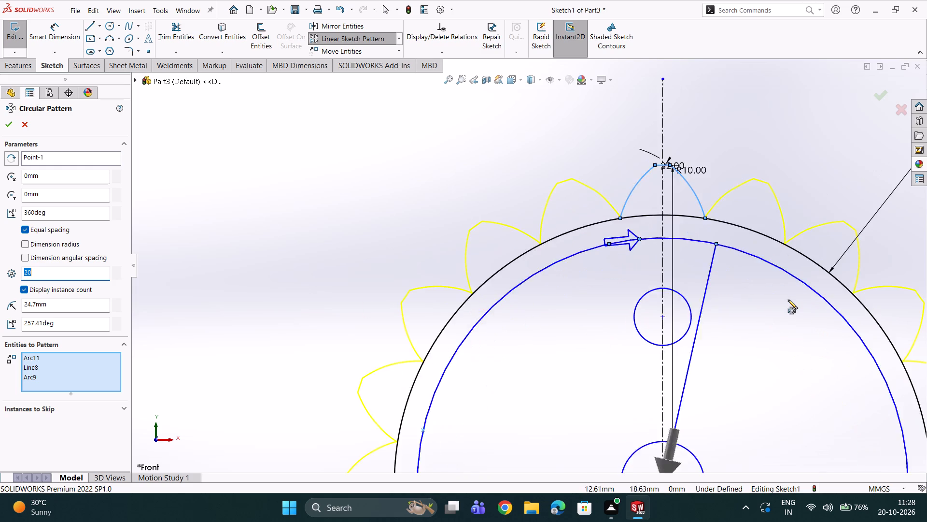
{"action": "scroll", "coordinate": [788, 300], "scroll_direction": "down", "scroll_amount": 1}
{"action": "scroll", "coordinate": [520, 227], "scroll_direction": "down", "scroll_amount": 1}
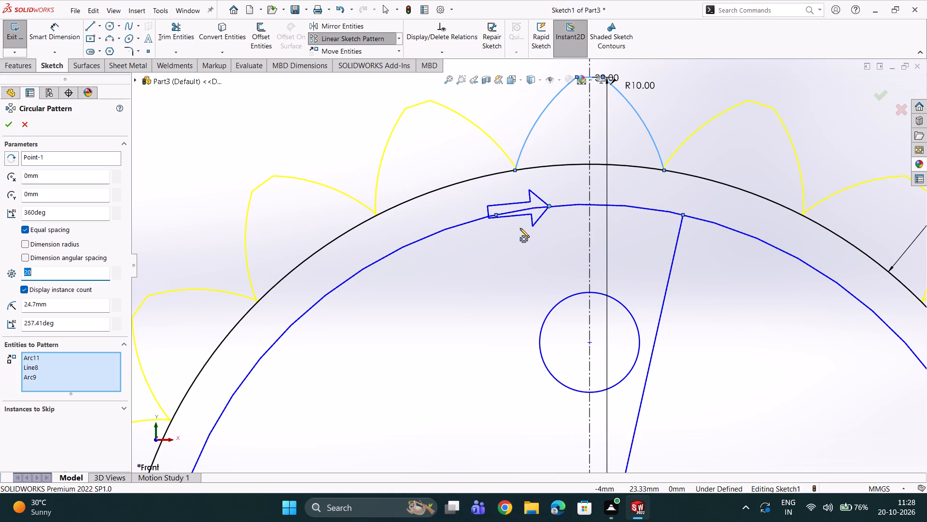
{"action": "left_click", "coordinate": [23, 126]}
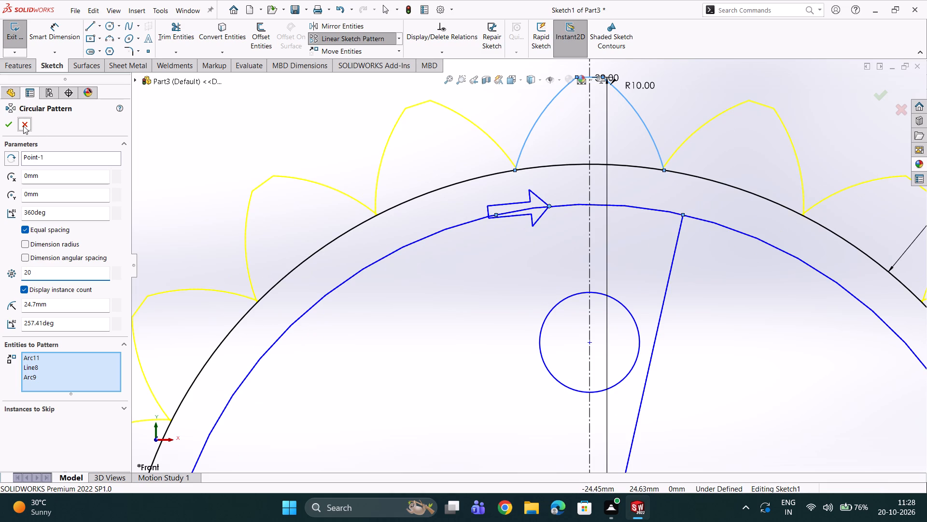
Dimension the tooth's base width between the two arcs' lower endpoints on the large circle as 6 mm.
{"action": "left_click", "coordinate": [65, 21]}
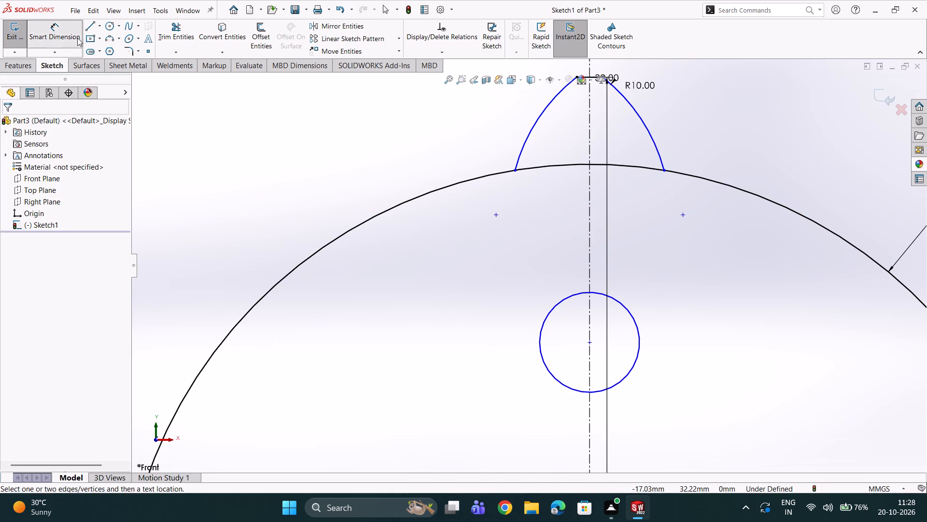
{"action": "scroll", "coordinate": [463, 163], "scroll_direction": "down", "scroll_amount": 2}
{"action": "left_click", "coordinate": [534, 181]}
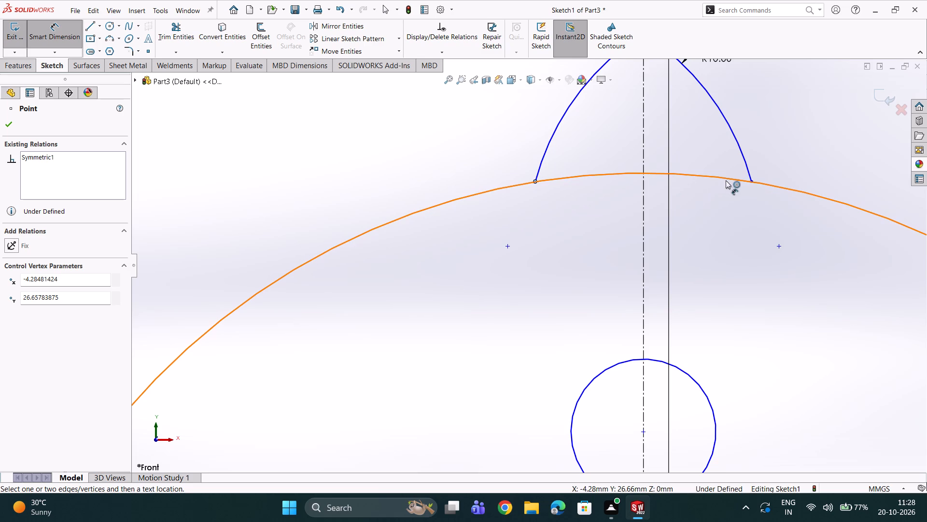
{"action": "left_click", "coordinate": [749, 180]}
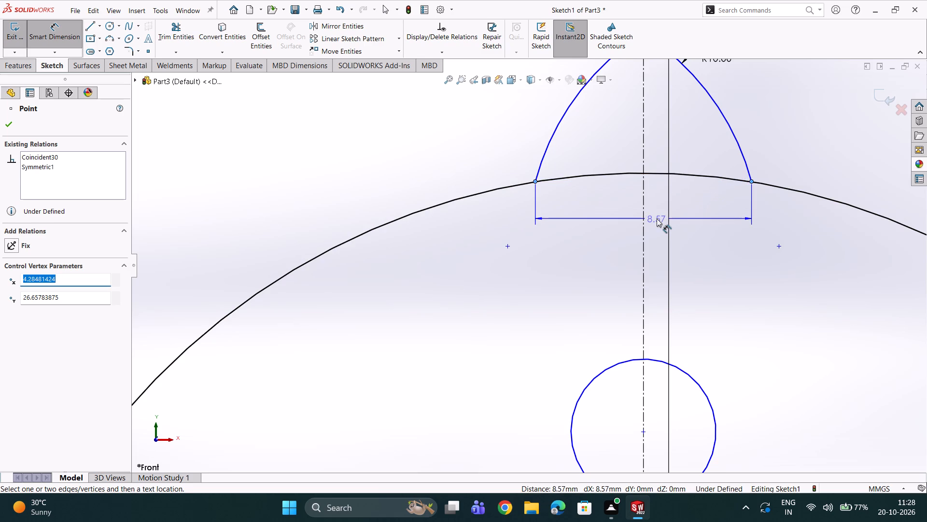
{"action": "left_click", "coordinate": [657, 218]}
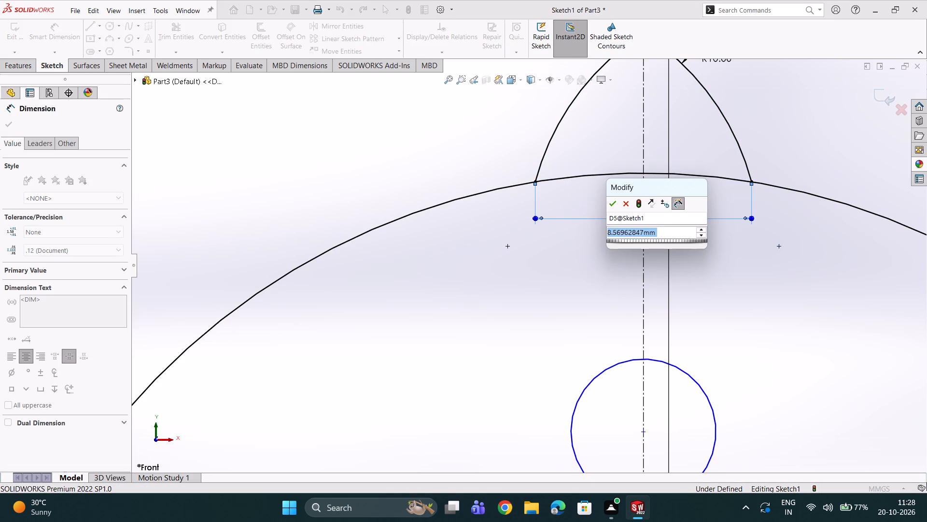
{"action": "key", "text": "6"}
{"action": "key", "text": "Return"}
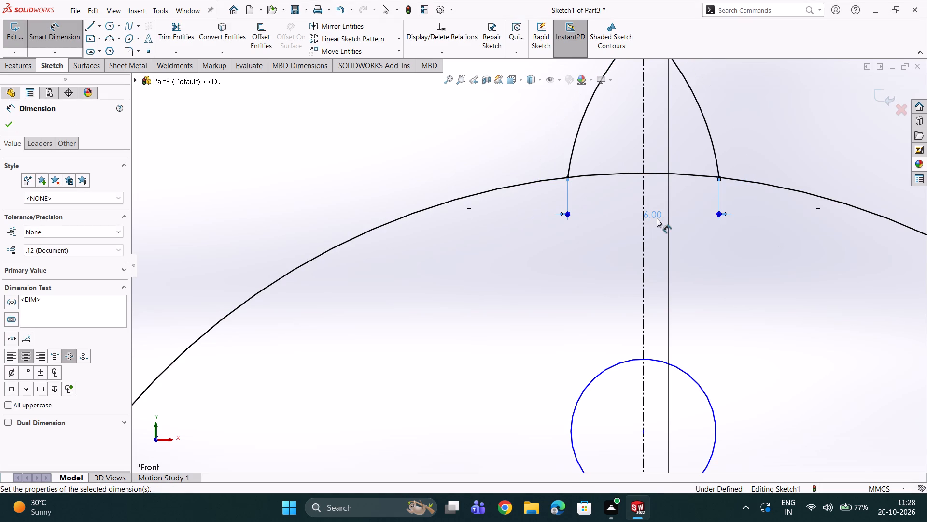
{"action": "scroll", "coordinate": [683, 177], "scroll_direction": "up", "scroll_amount": 3}
{"action": "scroll", "coordinate": [620, 110], "scroll_direction": "up", "scroll_amount": 1}
{"action": "scroll", "coordinate": [615, 183], "scroll_direction": "down", "scroll_amount": 3}
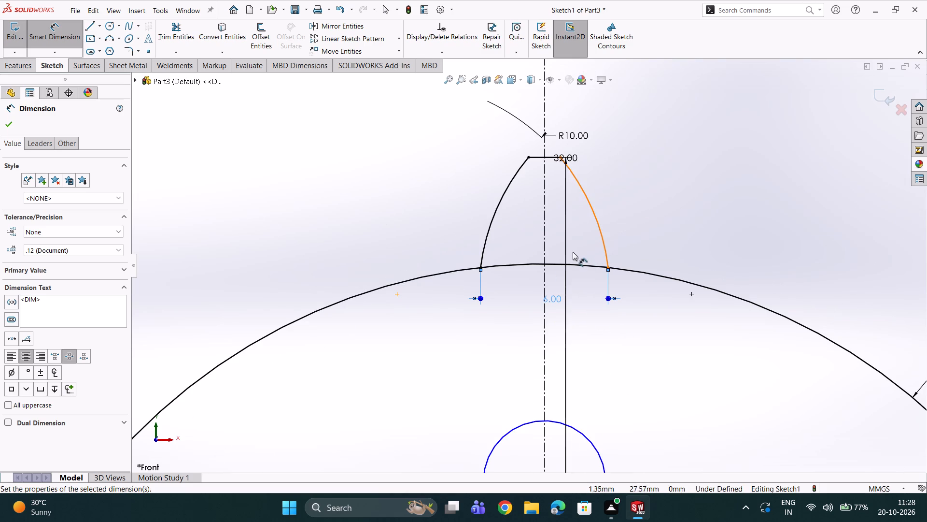
{"action": "double_click", "coordinate": [11, 125]}
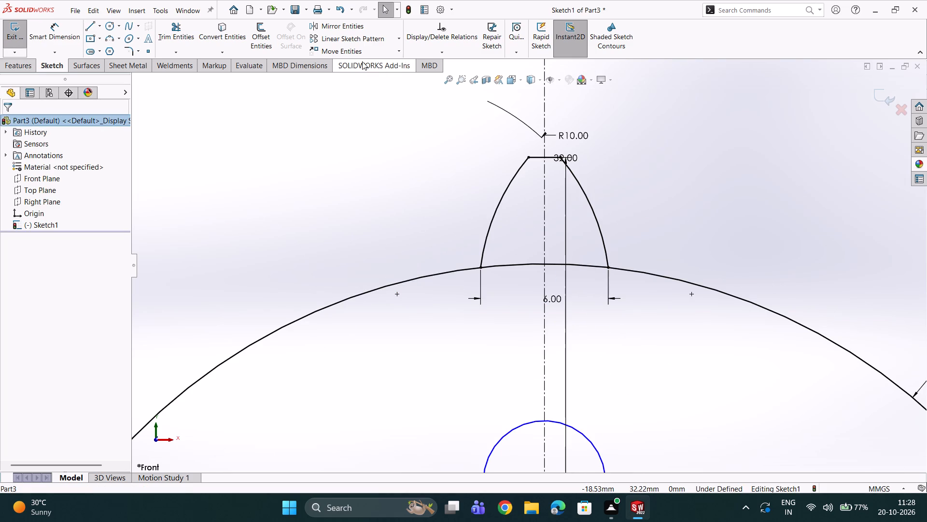
Create a circular sketch pattern of the tooth's two arcs and top line about the origin, with 22 equally spaced instances over 360 degrees.
{"action": "left_click", "coordinate": [397, 41]}
{"action": "left_click", "coordinate": [381, 62]}
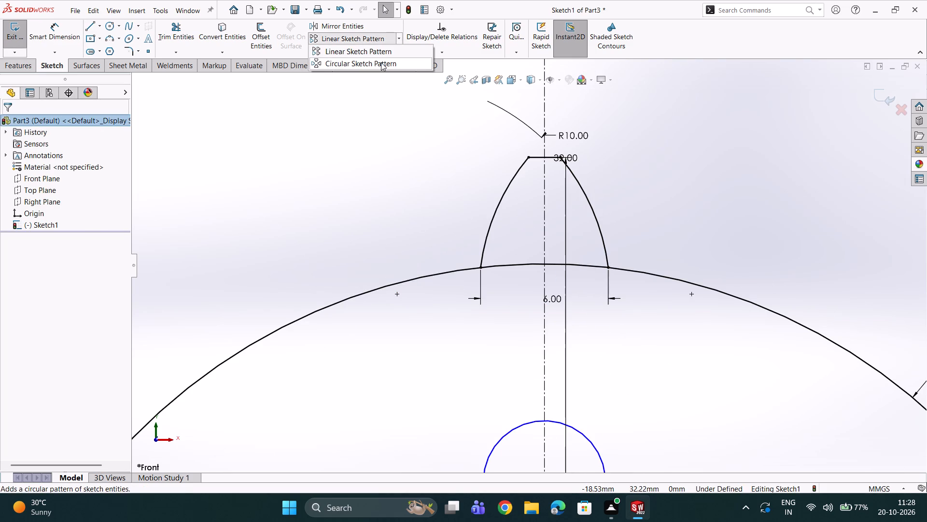
{"action": "scroll", "coordinate": [469, 165], "scroll_direction": "down", "scroll_amount": 1}
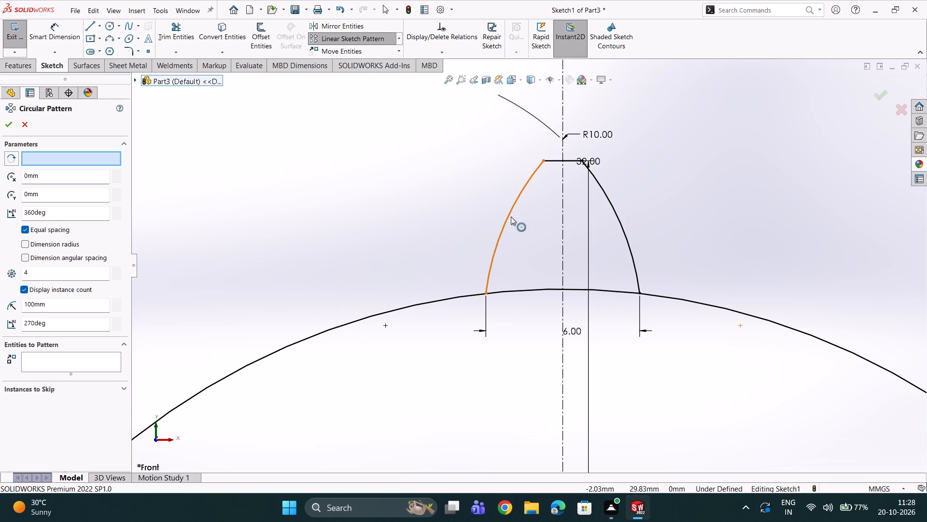
{"action": "left_click", "coordinate": [511, 217]}
{"action": "left_click", "coordinate": [556, 159]}
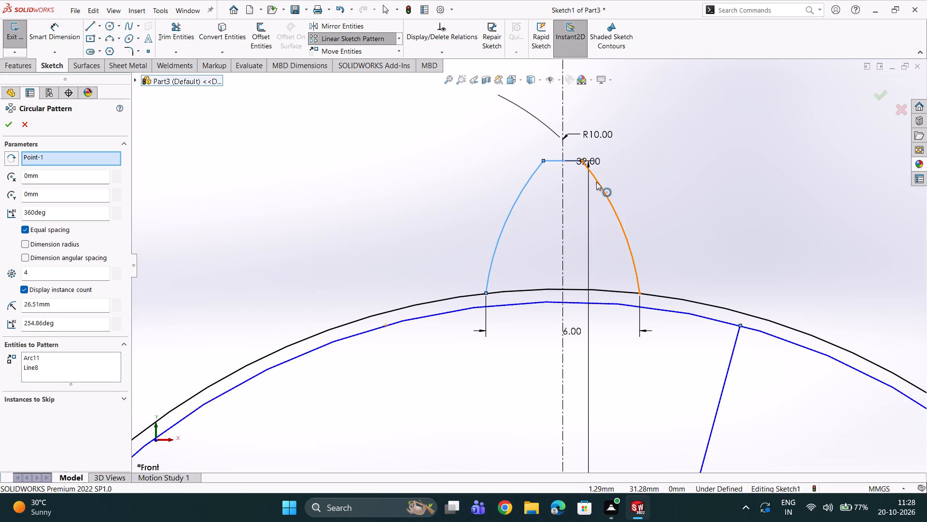
{"action": "left_click", "coordinate": [597, 182]}
{"action": "triple_click", "coordinate": [92, 275]}
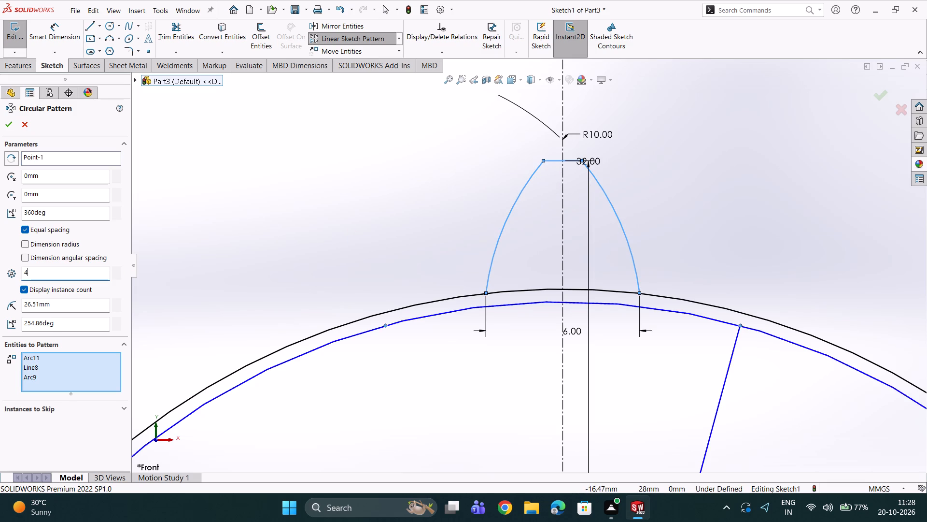
{"action": "key", "text": "BackSpace"}
{"action": "type", "text": "22"}
{"action": "key", "text": "Return"}
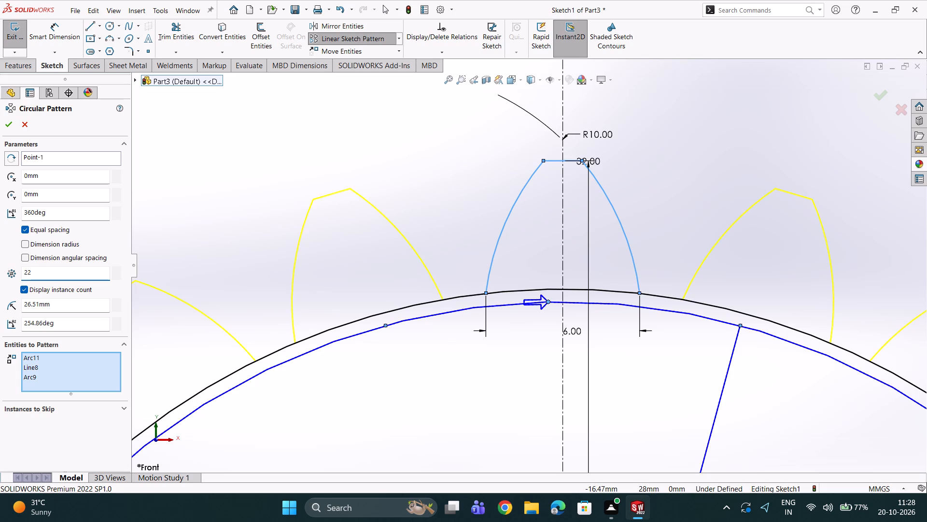
{"action": "scroll", "coordinate": [311, 306], "scroll_direction": "up", "scroll_amount": 3}
{"action": "scroll", "coordinate": [365, 314], "scroll_direction": "up", "scroll_amount": 3}
{"action": "scroll", "coordinate": [478, 316], "scroll_direction": "up", "scroll_amount": 3}
{"action": "scroll", "coordinate": [484, 307], "scroll_direction": "down", "scroll_amount": 3}
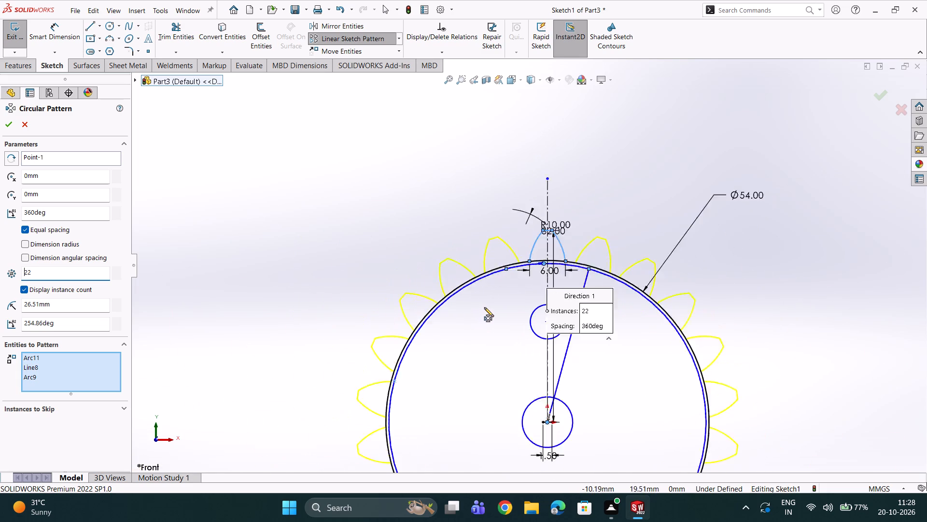
{"action": "scroll", "coordinate": [476, 274], "scroll_direction": "down", "scroll_amount": 2}
{"action": "left_click", "coordinate": [10, 127]}
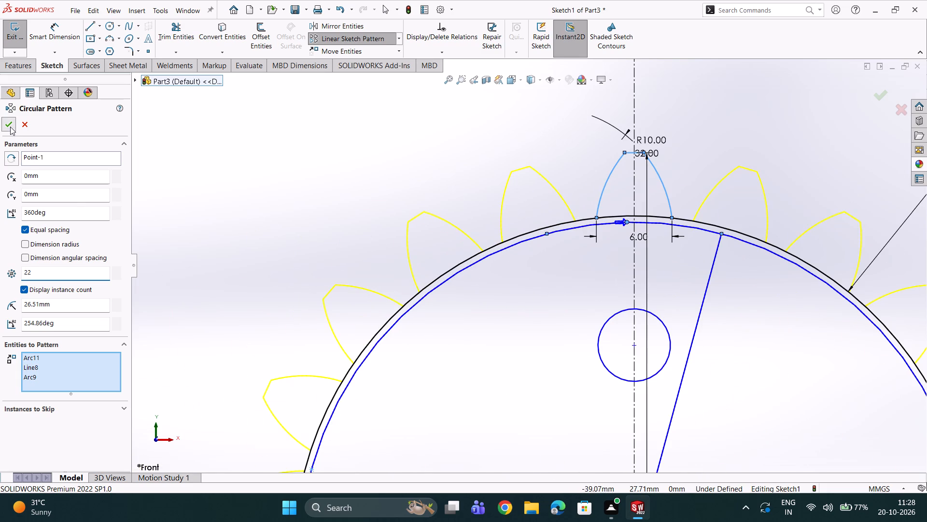
Trim away the 54 mm circle's segments beneath the top tooth and the two neighbouring teeth on each side of it.
{"action": "scroll", "coordinate": [543, 246], "scroll_direction": "down", "scroll_amount": 2}
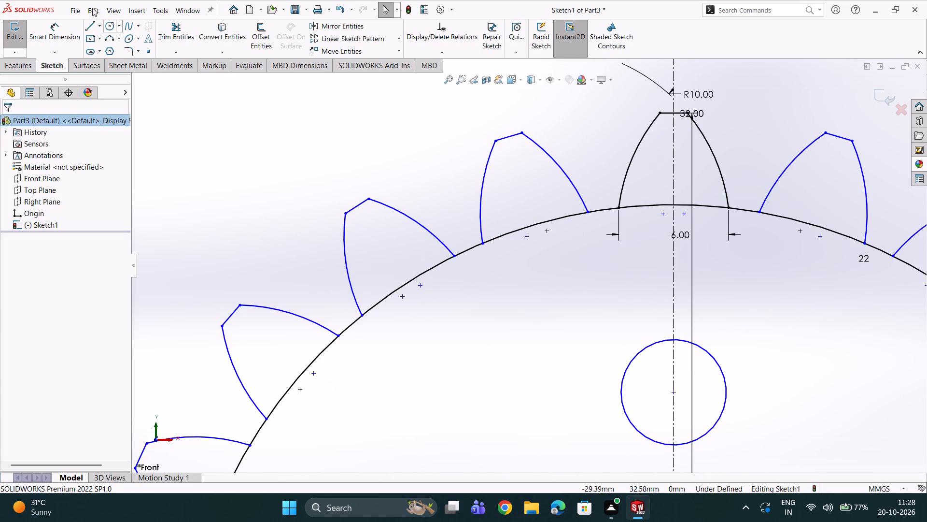
{"action": "left_click", "coordinate": [178, 40]}
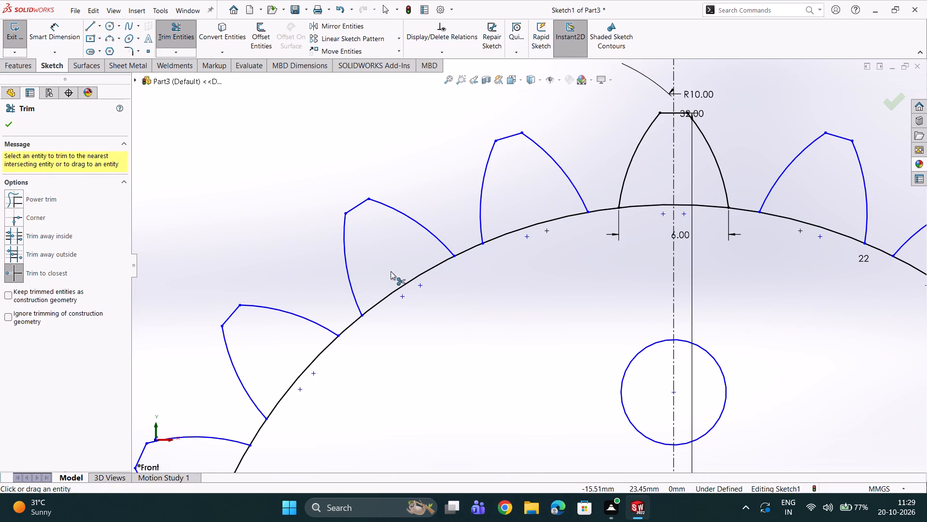
{"action": "left_click", "coordinate": [403, 283]}
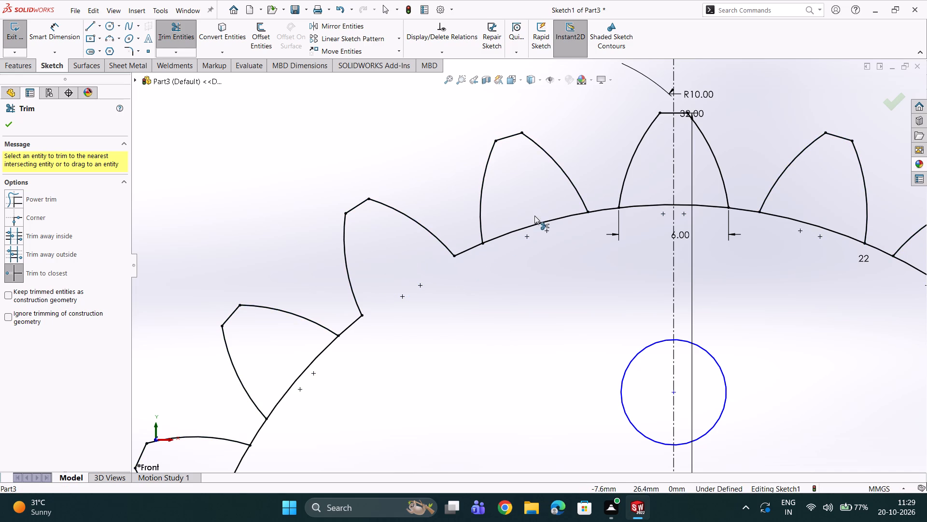
{"action": "double_click", "coordinate": [534, 222]}
{"action": "double_click", "coordinate": [638, 204]}
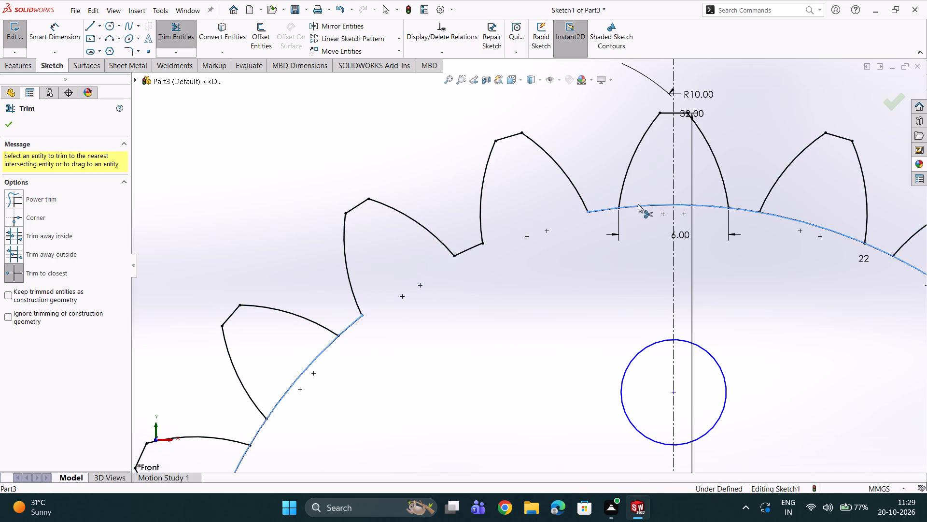
{"action": "left_click", "coordinate": [683, 204]}
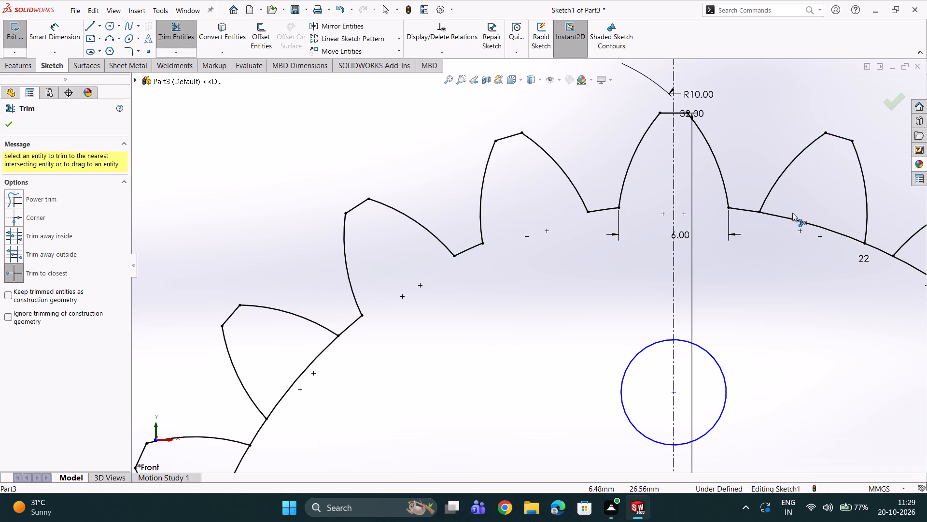
{"action": "left_click", "coordinate": [792, 216]}
{"action": "left_click", "coordinate": [792, 217]}
{"action": "scroll", "coordinate": [808, 225], "scroll_direction": "up", "scroll_amount": 2}
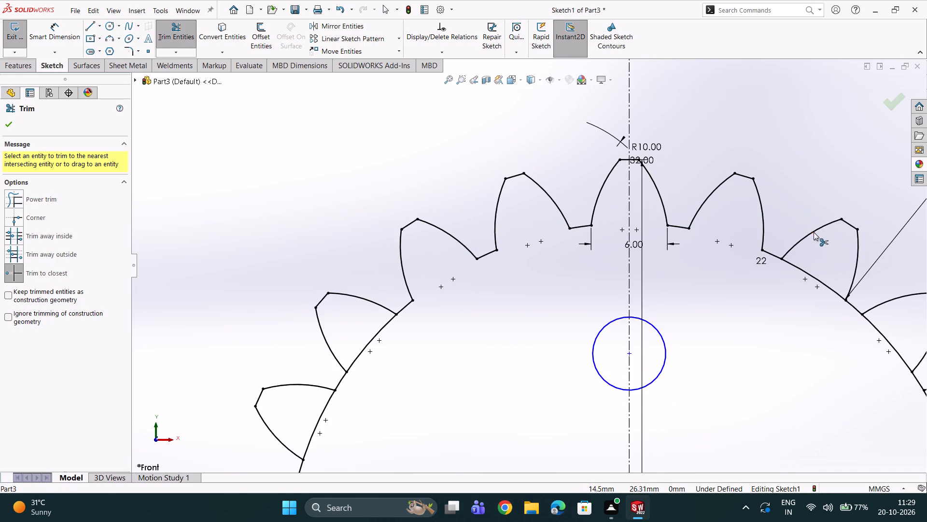
{"action": "left_click", "coordinate": [815, 278]}
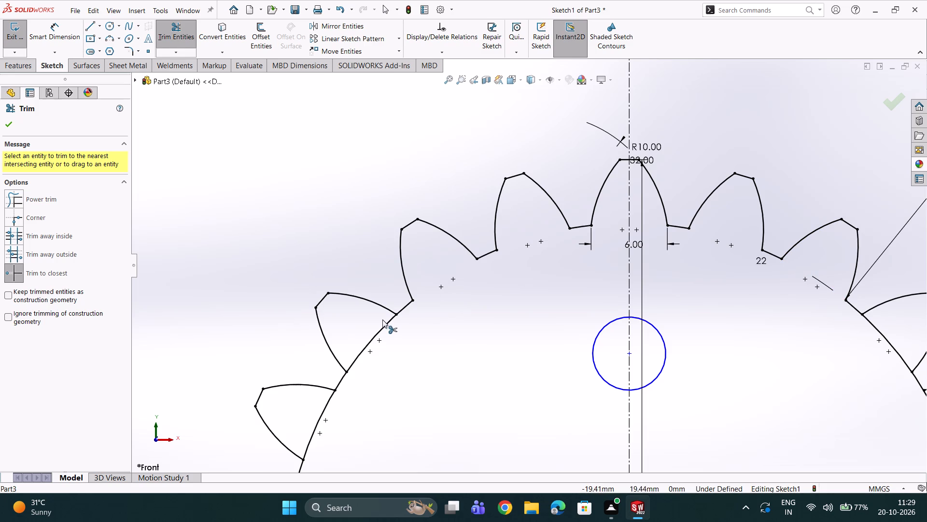
Trim away the 54 mm circle's segments beneath the next five teeth down the gear's left side.
{"action": "left_click", "coordinate": [380, 327]}
{"action": "left_click", "coordinate": [322, 412]}
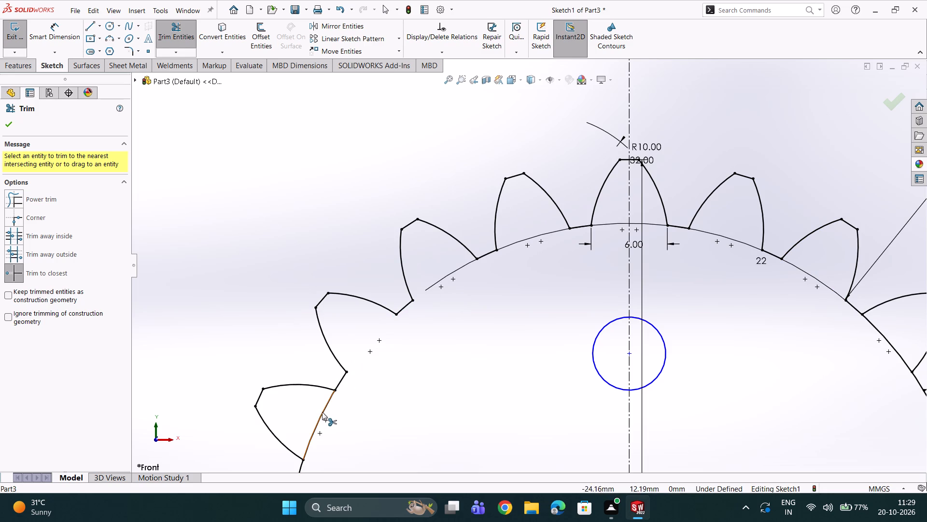
{"action": "scroll", "coordinate": [319, 407], "scroll_direction": "up", "scroll_amount": 1}
{"action": "scroll", "coordinate": [335, 456], "scroll_direction": "up", "scroll_amount": 2}
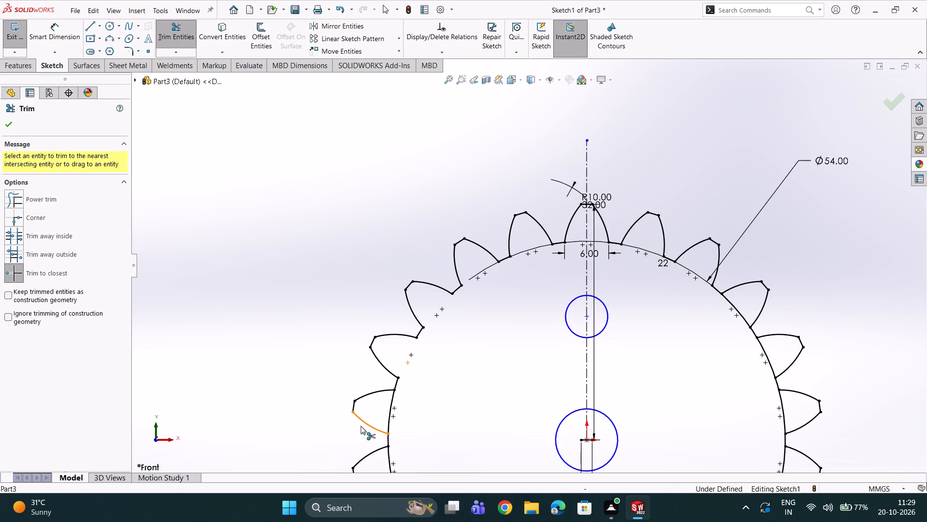
{"action": "left_click", "coordinate": [388, 410]}
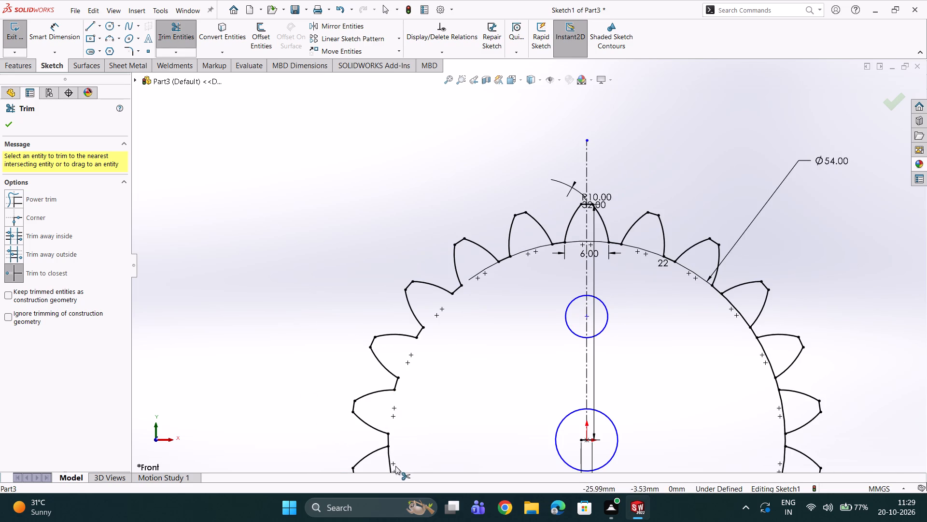
{"action": "scroll", "coordinate": [395, 464], "scroll_direction": "up", "scroll_amount": 2}
{"action": "scroll", "coordinate": [402, 434], "scroll_direction": "down", "scroll_amount": 2}
{"action": "left_click", "coordinate": [459, 384]}
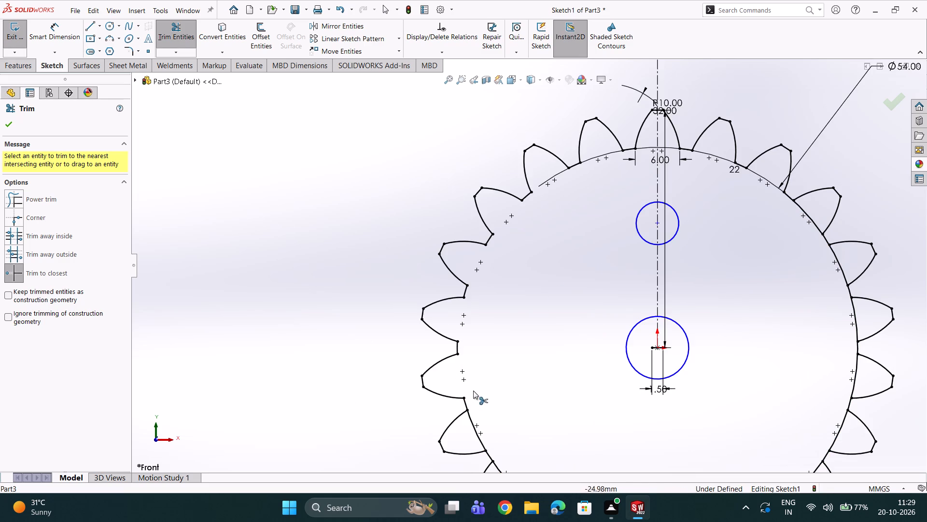
{"action": "left_click", "coordinate": [481, 444]}
Trim away the 54 mm circle's segments beneath the five lowest teeth, from the lower left round past the bottom tooth.
{"action": "scroll", "coordinate": [502, 464], "scroll_direction": "up", "scroll_amount": 2}
{"action": "scroll", "coordinate": [499, 419], "scroll_direction": "down", "scroll_amount": 2}
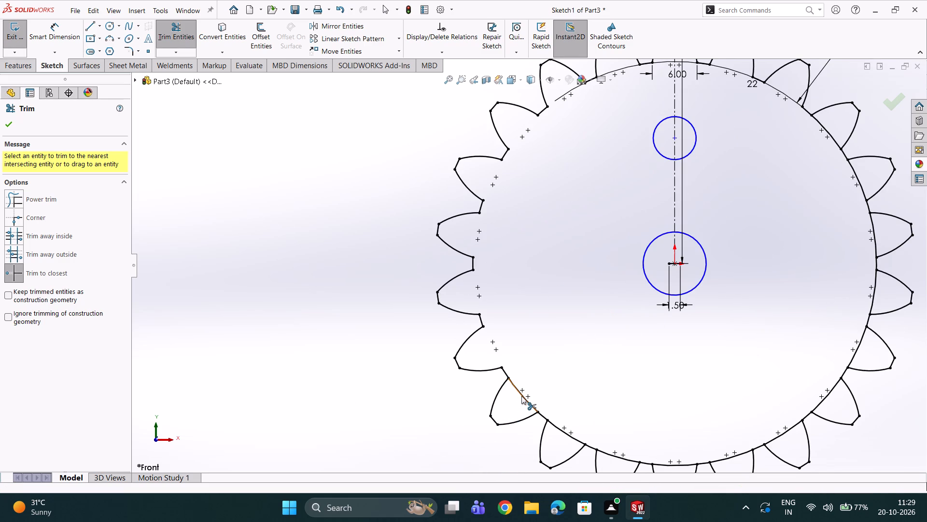
{"action": "left_click", "coordinate": [521, 396]}
{"action": "left_click", "coordinate": [564, 431]}
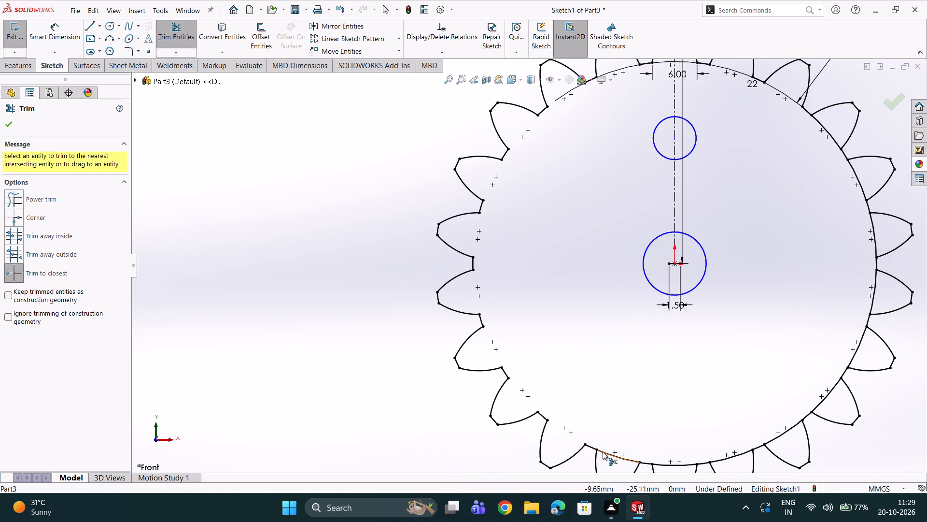
{"action": "left_click", "coordinate": [604, 451]}
{"action": "left_click", "coordinate": [665, 465]}
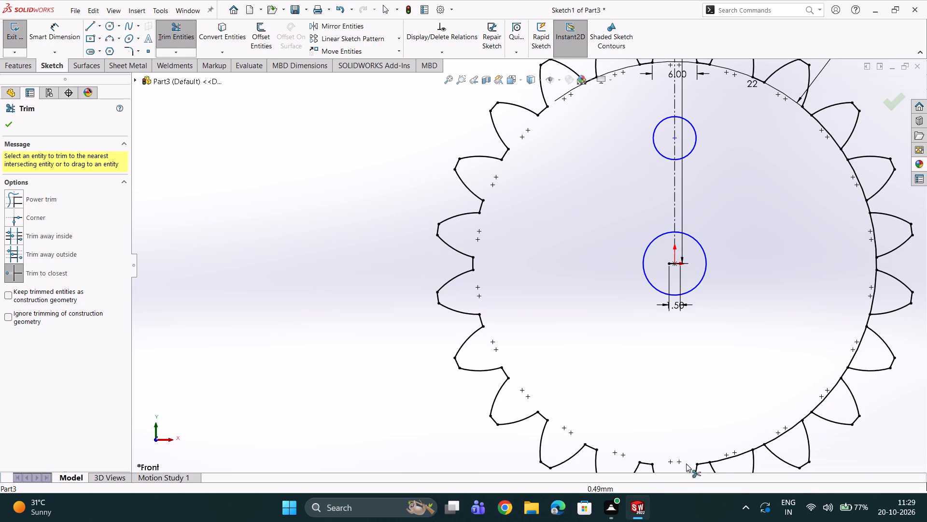
{"action": "left_click", "coordinate": [723, 459]}
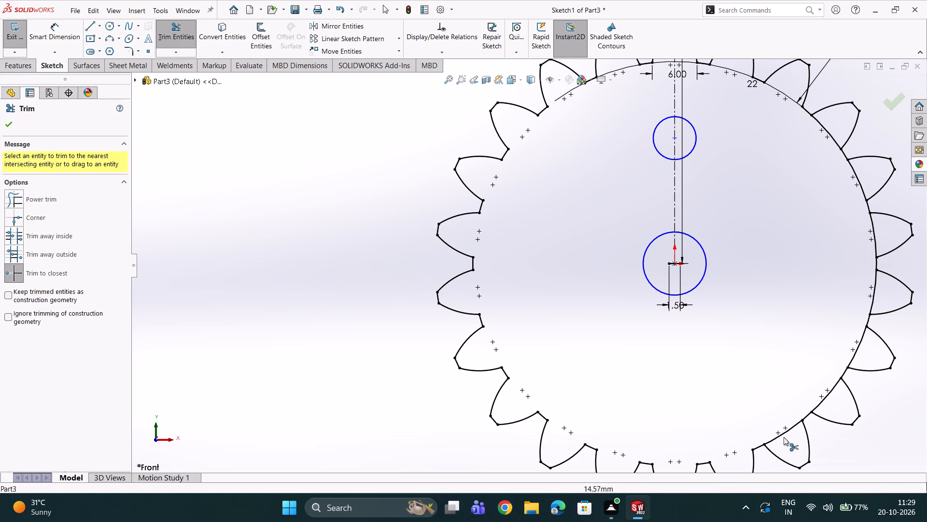
Trim away the 54 mm circle's segments beneath the seven remaining teeth up the gear's right side.
{"action": "left_click", "coordinate": [784, 434]}
{"action": "left_click", "coordinate": [831, 394]}
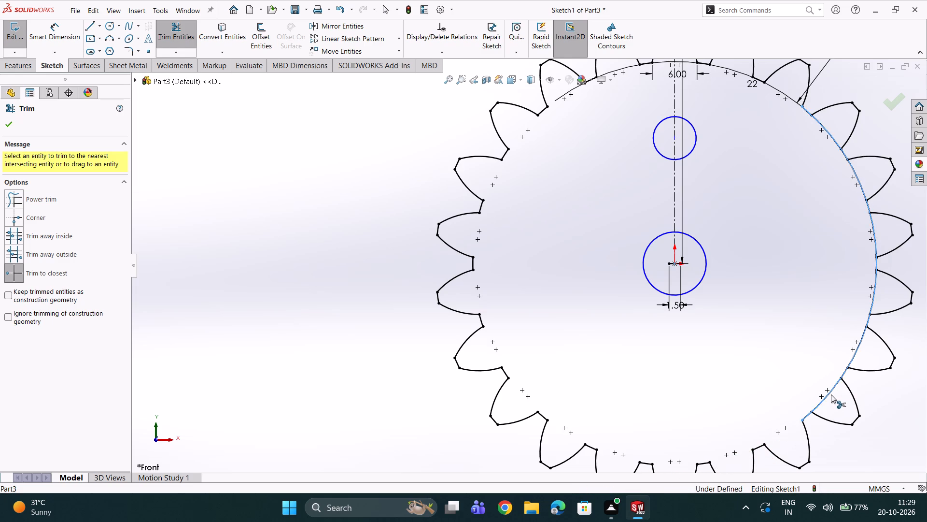
{"action": "left_click", "coordinate": [853, 358]}
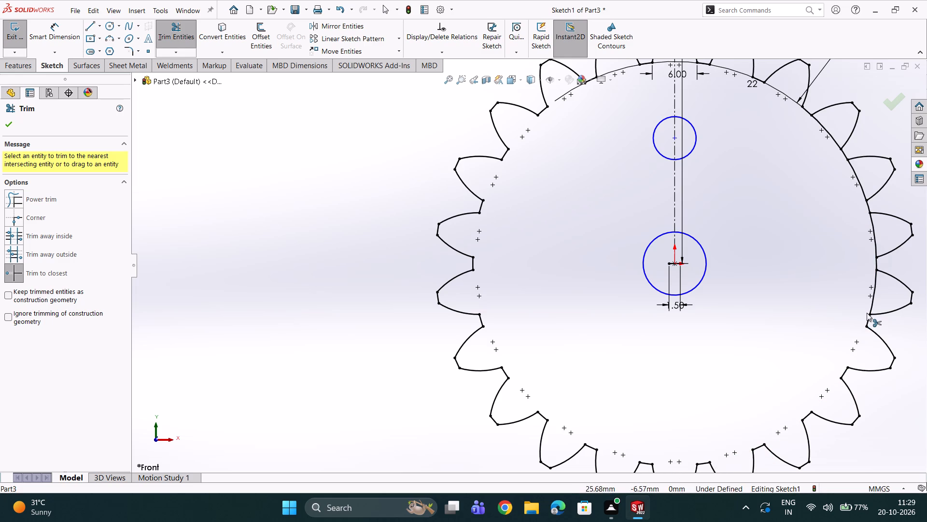
{"action": "left_click", "coordinate": [873, 300]}
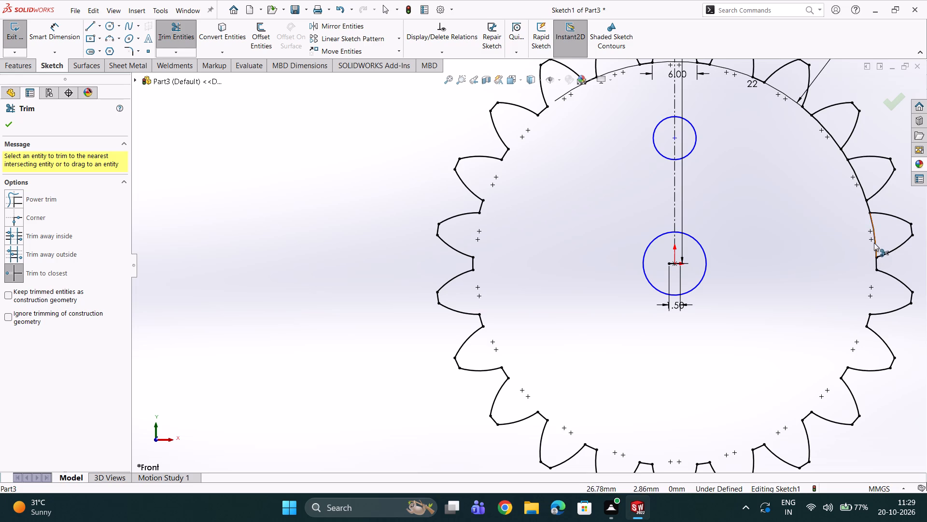
{"action": "left_click", "coordinate": [873, 244]}
{"action": "left_click", "coordinate": [864, 190]}
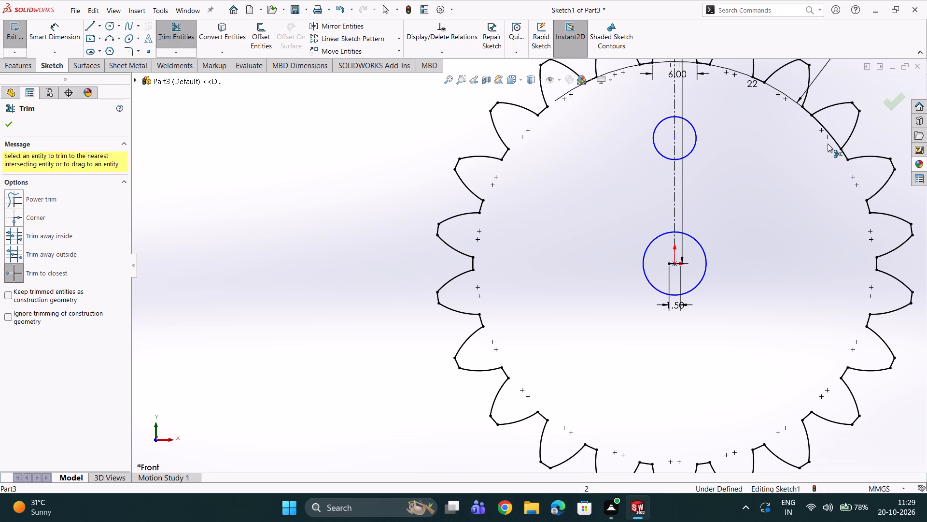
{"action": "left_click", "coordinate": [825, 128]}
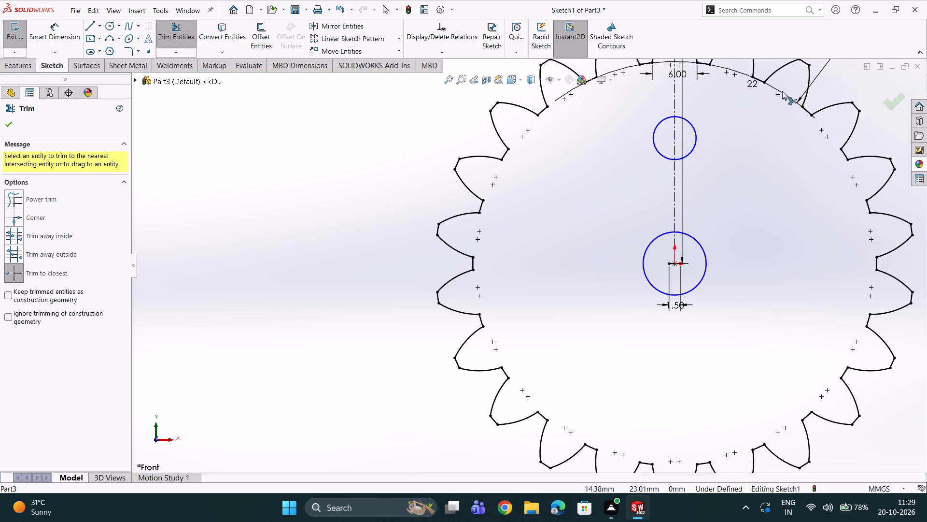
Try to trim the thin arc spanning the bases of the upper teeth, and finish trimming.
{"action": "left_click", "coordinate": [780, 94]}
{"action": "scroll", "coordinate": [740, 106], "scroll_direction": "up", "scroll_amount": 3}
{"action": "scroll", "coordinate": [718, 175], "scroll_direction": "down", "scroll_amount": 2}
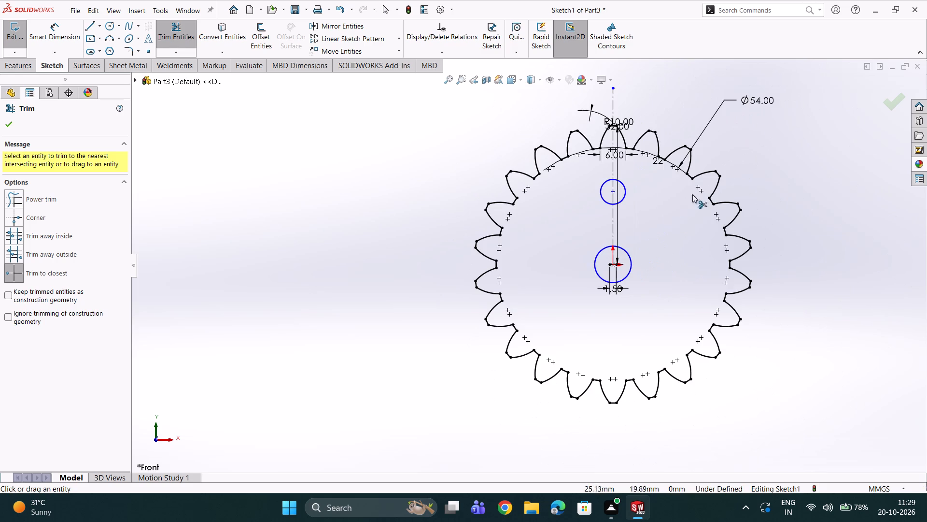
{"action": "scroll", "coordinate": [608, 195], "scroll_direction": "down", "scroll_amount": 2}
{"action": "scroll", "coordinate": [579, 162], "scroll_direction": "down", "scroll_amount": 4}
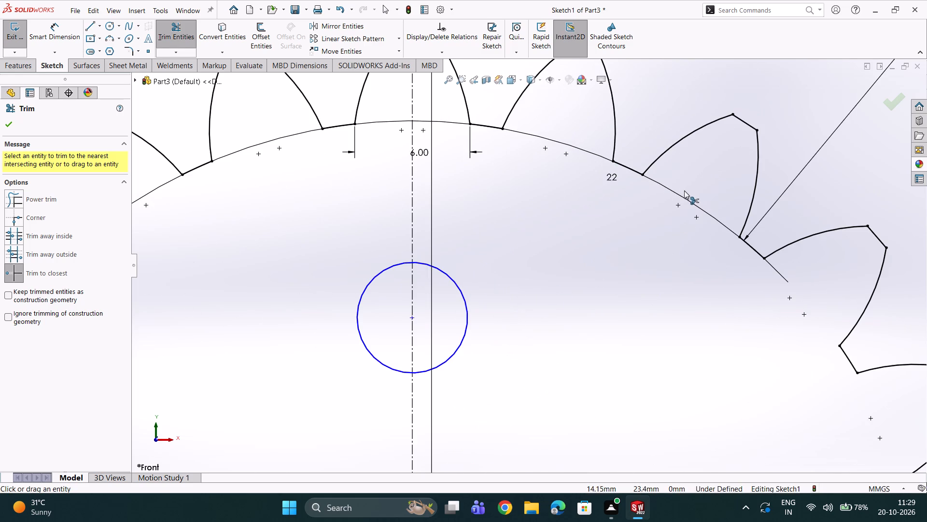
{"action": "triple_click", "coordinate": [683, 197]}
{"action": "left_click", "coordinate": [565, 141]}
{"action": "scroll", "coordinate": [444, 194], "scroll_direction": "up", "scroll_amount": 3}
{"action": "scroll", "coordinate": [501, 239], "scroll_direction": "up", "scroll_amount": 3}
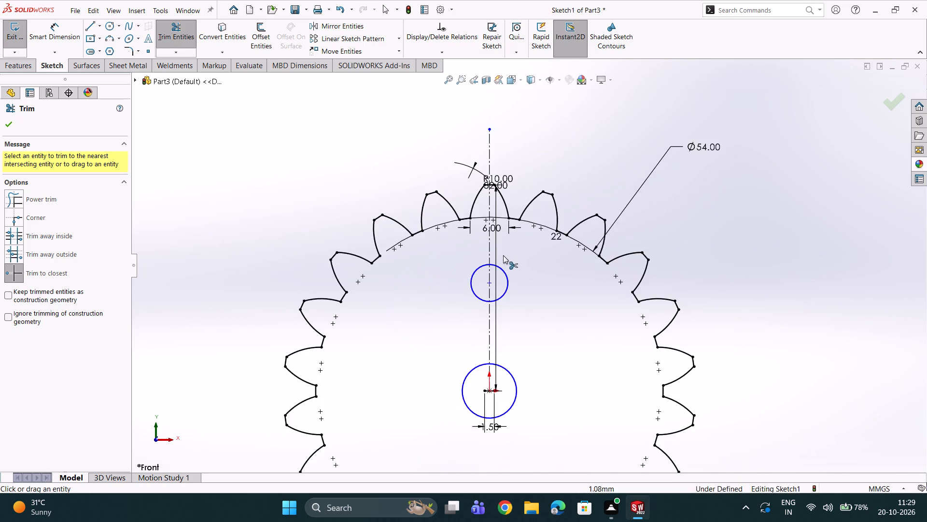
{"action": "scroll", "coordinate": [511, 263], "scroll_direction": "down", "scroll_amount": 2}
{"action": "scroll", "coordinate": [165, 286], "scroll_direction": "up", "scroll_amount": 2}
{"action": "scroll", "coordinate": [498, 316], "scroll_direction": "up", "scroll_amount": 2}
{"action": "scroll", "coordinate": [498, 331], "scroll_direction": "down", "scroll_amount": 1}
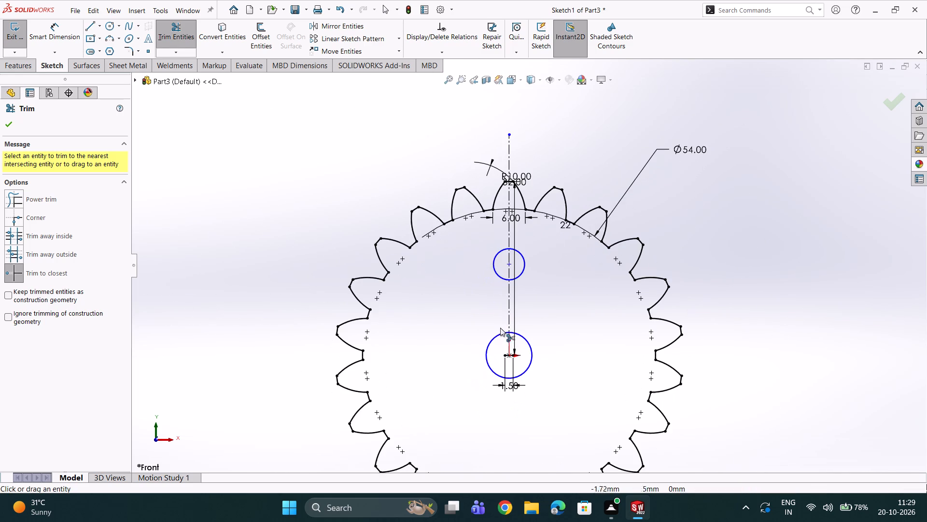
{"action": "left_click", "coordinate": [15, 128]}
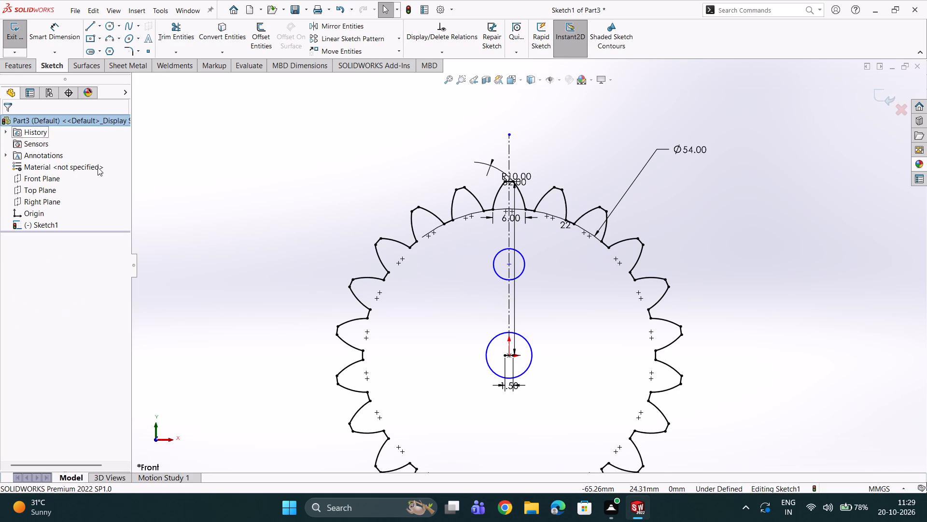
Examine the trimmed gear outline around the upper teeth and as a whole.
{"action": "scroll", "coordinate": [478, 190], "scroll_direction": "down", "scroll_amount": 2}
{"action": "scroll", "coordinate": [616, 158], "scroll_direction": "down", "scroll_amount": 2}
{"action": "scroll", "coordinate": [487, 246], "scroll_direction": "up", "scroll_amount": 2}
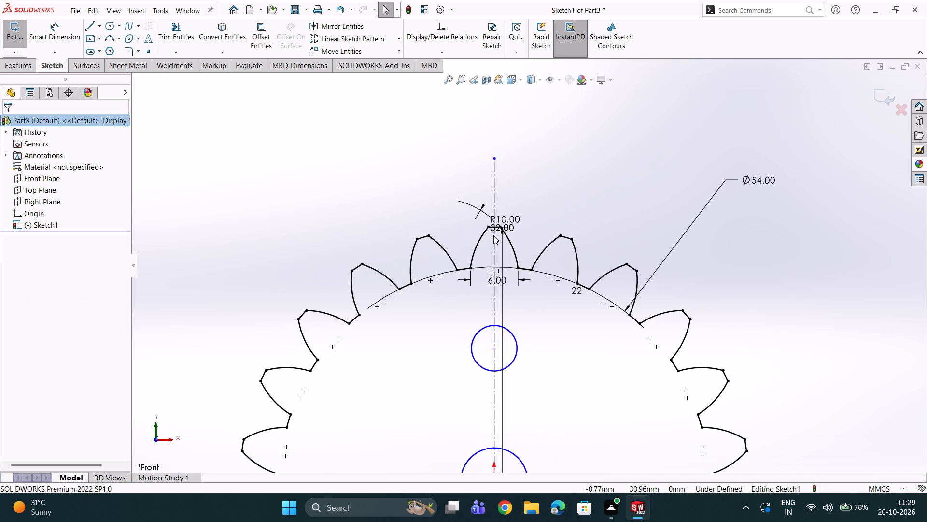
{"action": "scroll", "coordinate": [538, 252], "scroll_direction": "down", "scroll_amount": 3}
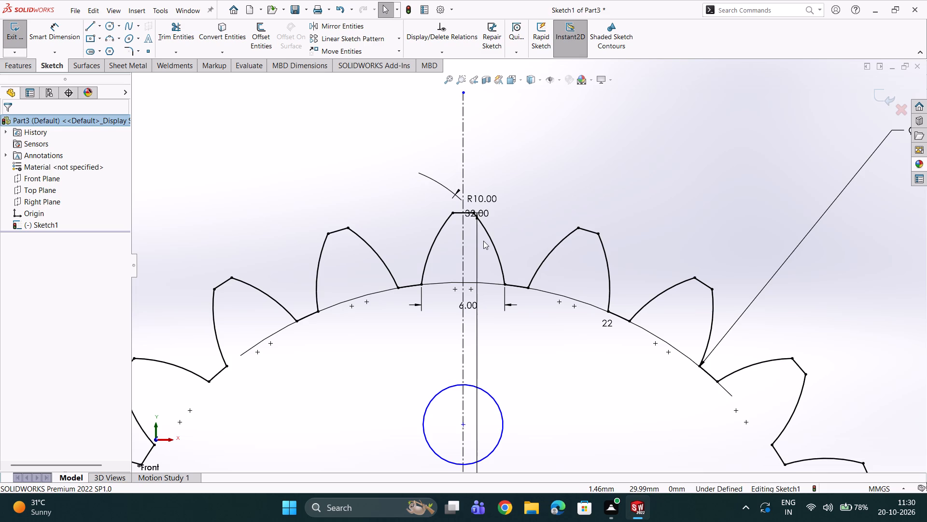
{"action": "scroll", "coordinate": [541, 309], "scroll_direction": "up", "scroll_amount": 7}
{"action": "scroll", "coordinate": [555, 335], "scroll_direction": "down", "scroll_amount": 1}
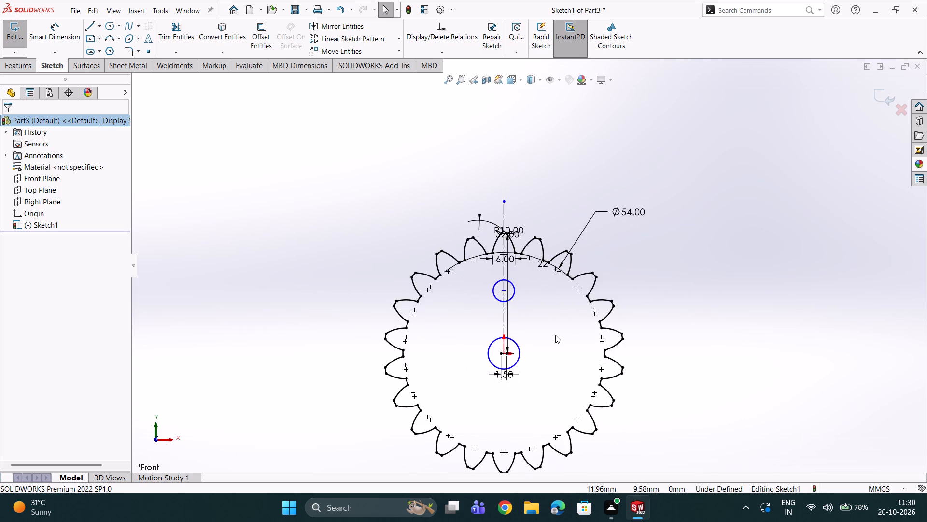
{"action": "scroll", "coordinate": [555, 335], "scroll_direction": "down", "scroll_amount": 1}
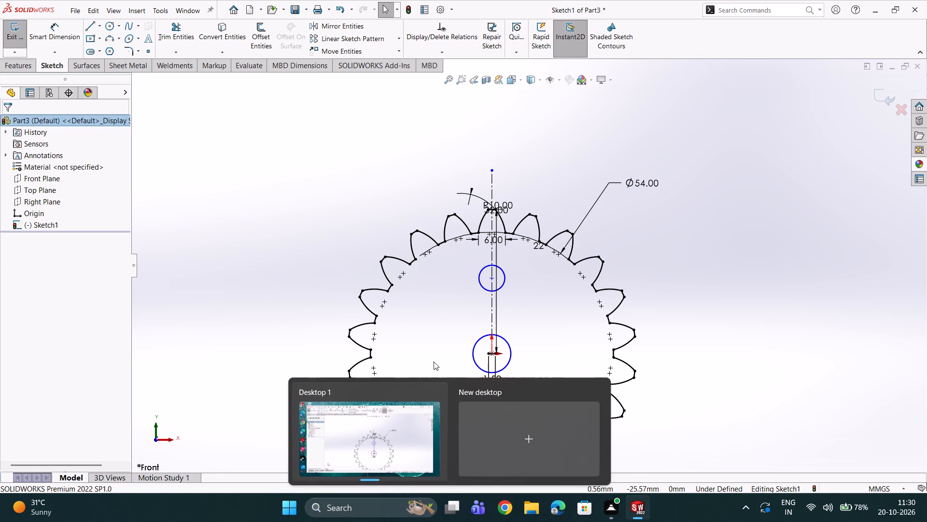
Delete the small circle on the vertical centerline between the central circle and the top tooth.
{"action": "scroll", "coordinate": [441, 339], "scroll_direction": "up", "scroll_amount": 2}
{"action": "scroll", "coordinate": [469, 321], "scroll_direction": "down", "scroll_amount": 2}
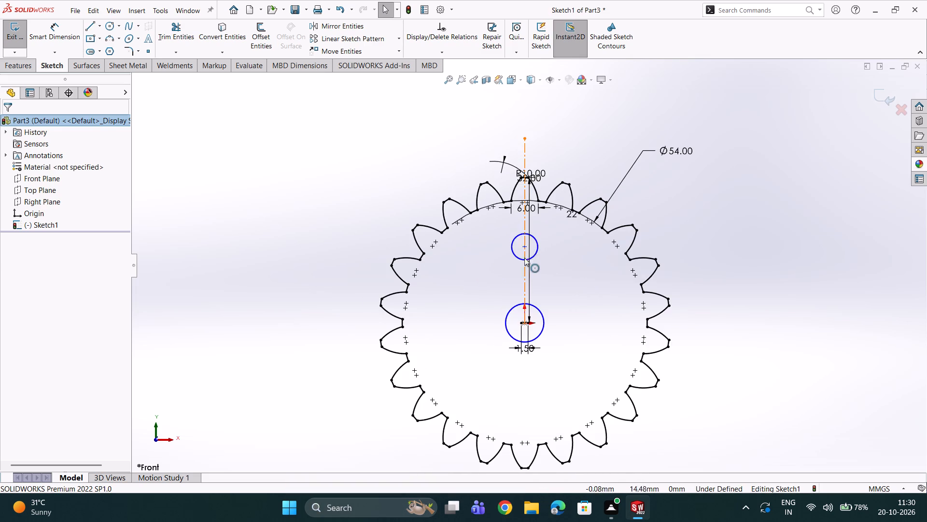
{"action": "left_click", "coordinate": [518, 258]}
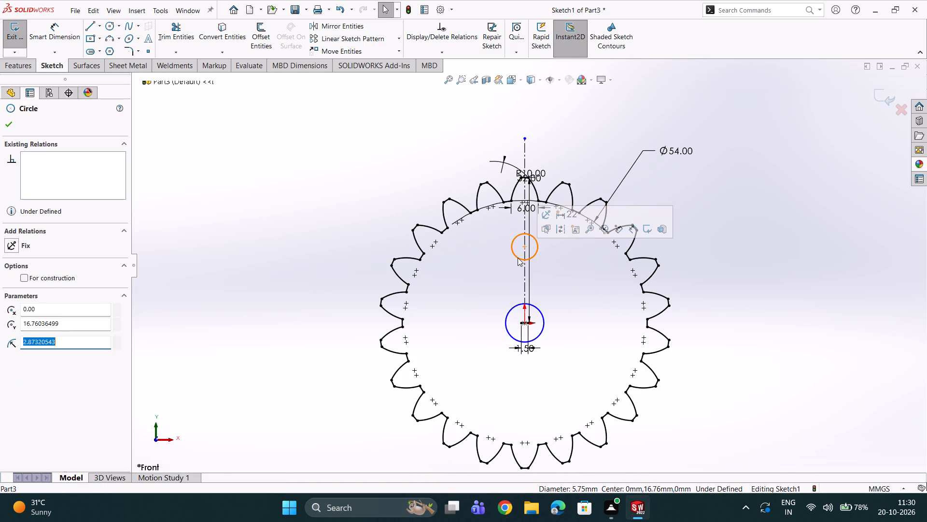
{"action": "key", "text": "Delete"}
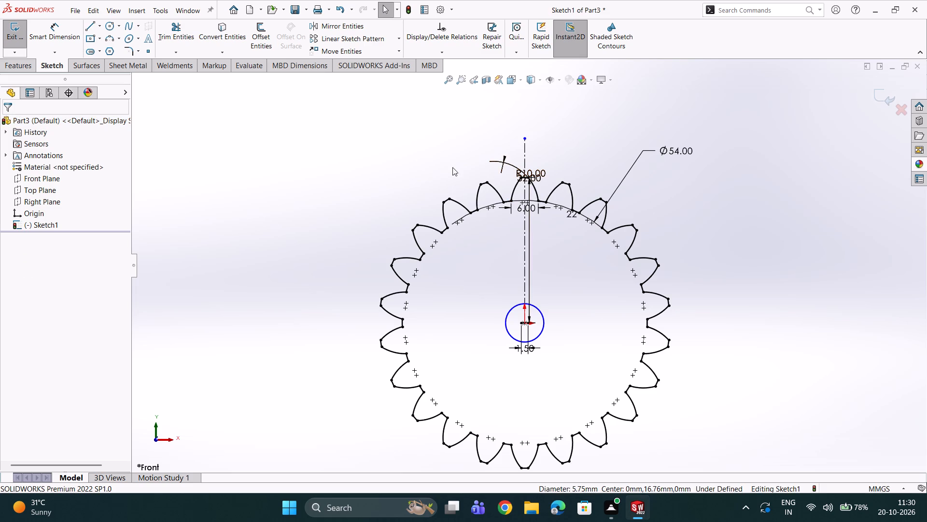
Sketch a circle of about 3.2 mm radius inside the gear, left of the central circle and level with the origin.
{"action": "left_click", "coordinate": [113, 27]}
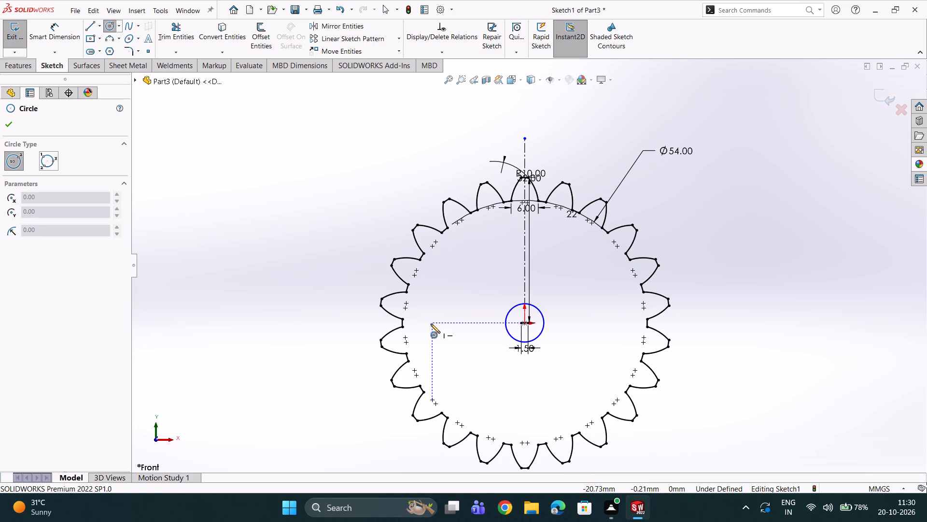
{"action": "left_click", "coordinate": [431, 324]}
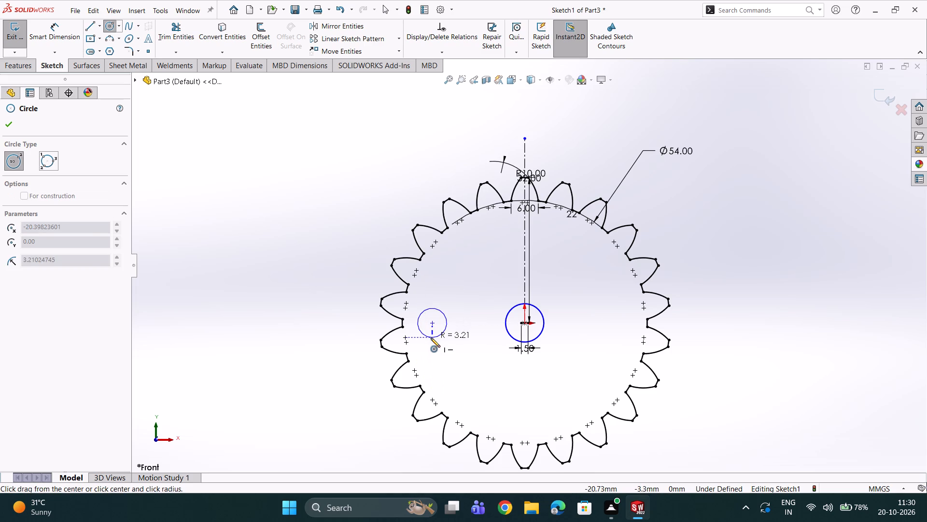
{"action": "left_click", "coordinate": [431, 338]}
Dimension the small circle's center 22 mm horizontally from the origin.
{"action": "left_click", "coordinate": [54, 40]}
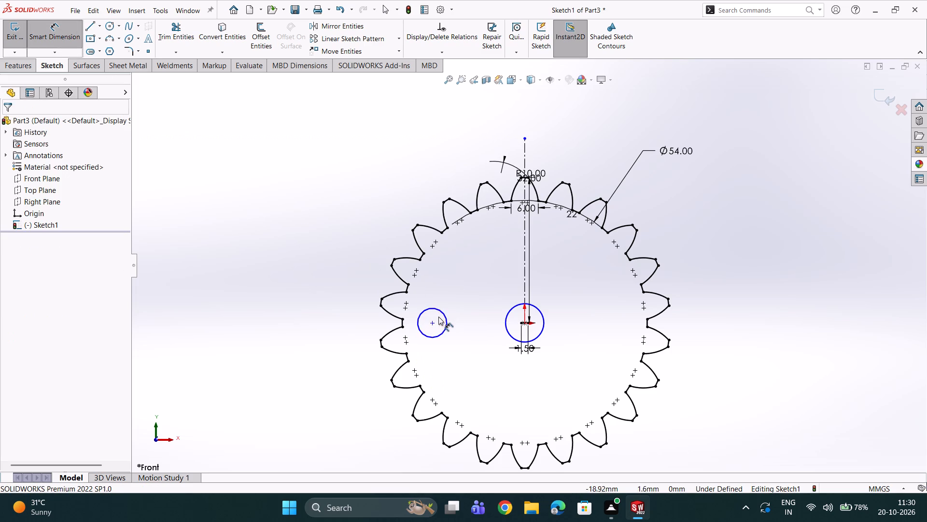
{"action": "left_click", "coordinate": [435, 321]}
{"action": "scroll", "coordinate": [519, 330], "scroll_direction": "down", "scroll_amount": 7}
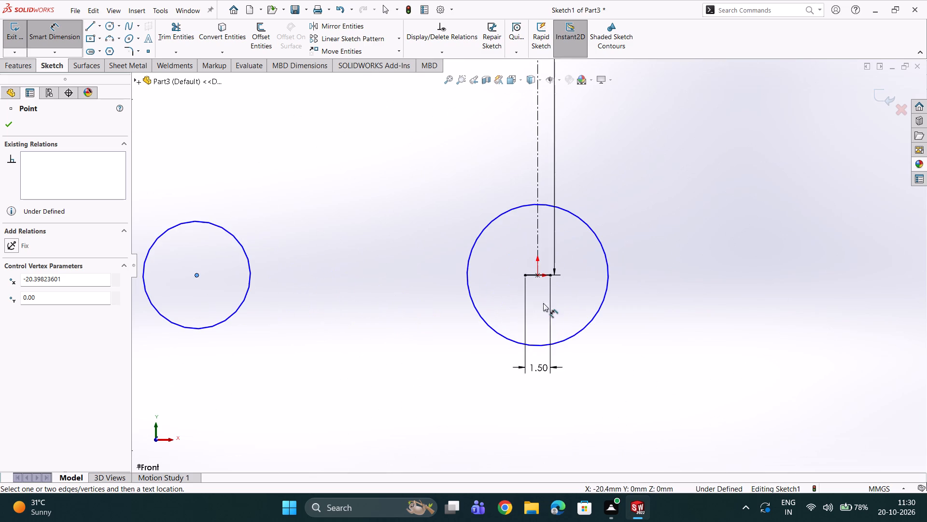
{"action": "left_click", "coordinate": [538, 276]}
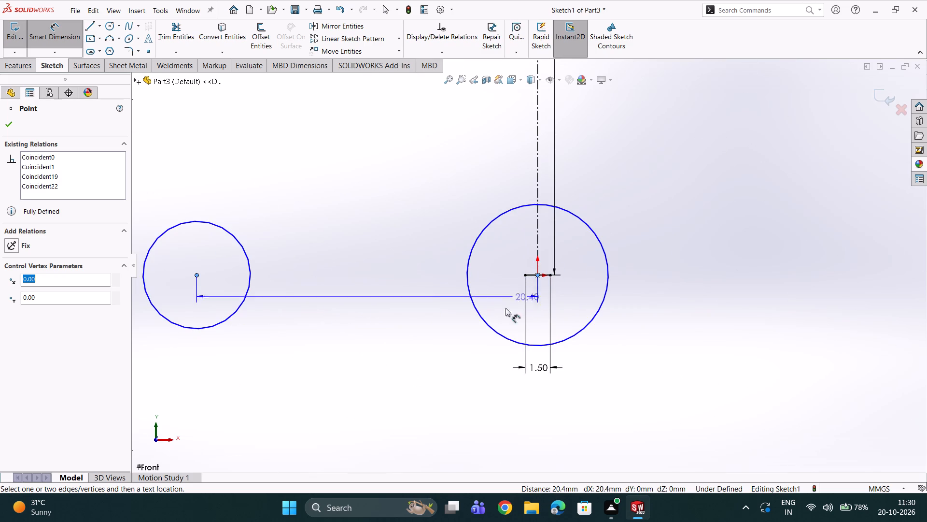
{"action": "left_click", "coordinate": [423, 339]}
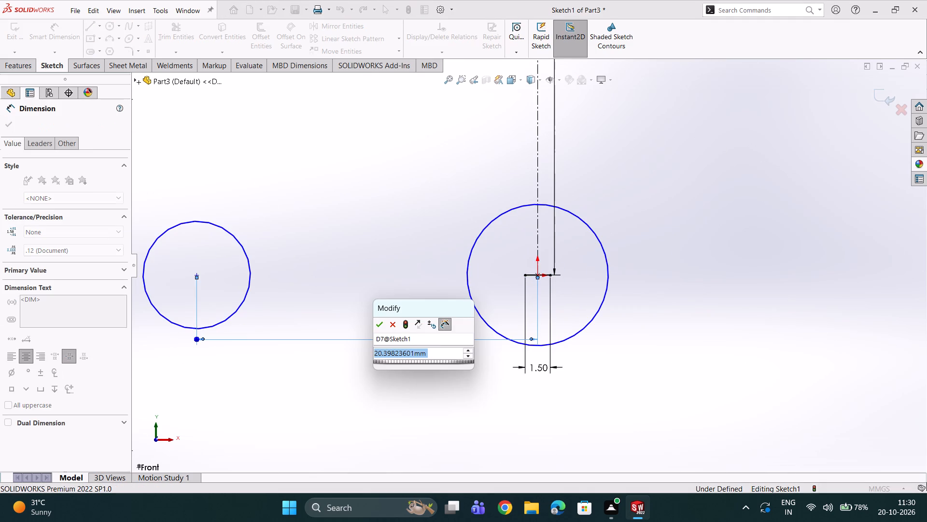
{"action": "type", "text": "22"}
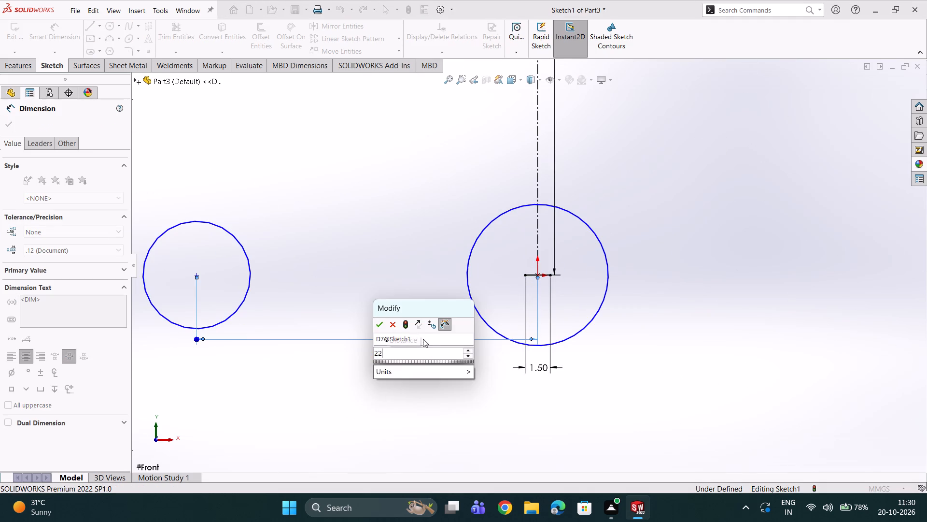
{"action": "key", "text": "Return"}
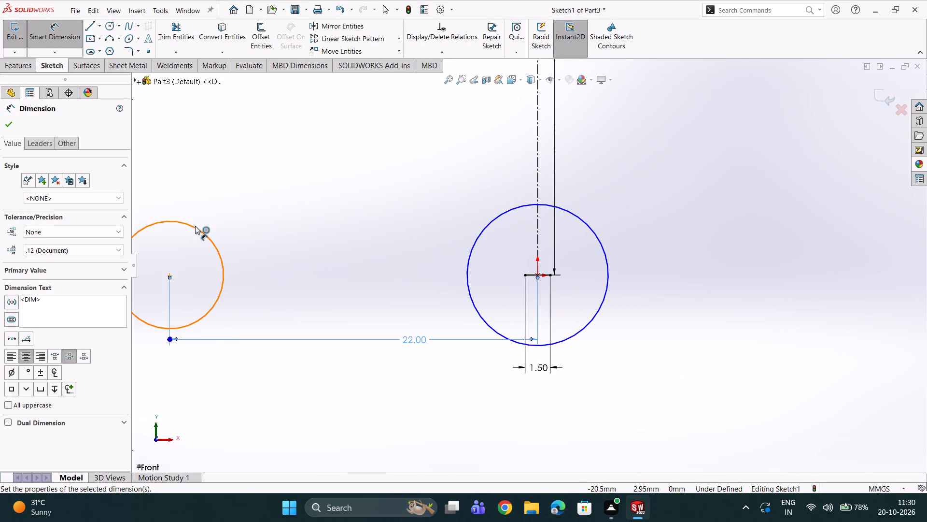
Dimension the small off-center circle to a diameter of 5 mm.
{"action": "left_click", "coordinate": [196, 229]}
{"action": "left_click", "coordinate": [214, 199]}
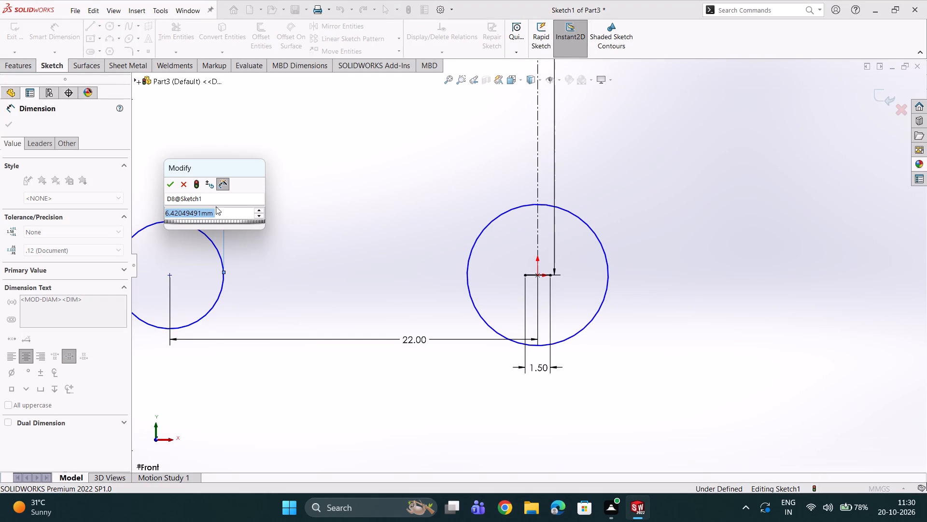
{"action": "key", "text": "5"}
{"action": "key", "text": "Return"}
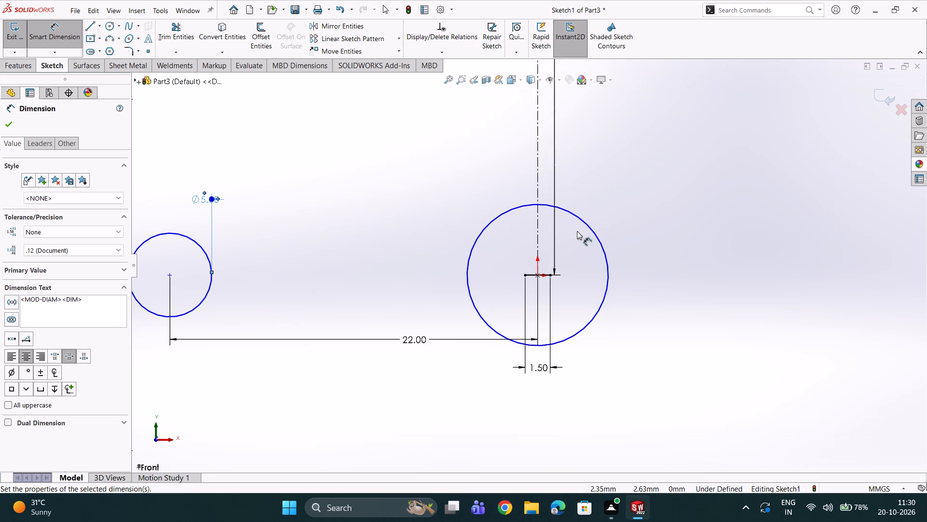
Dimension the central circle to a diameter of 8 mm.
{"action": "left_click", "coordinate": [589, 226]}
{"action": "left_click", "coordinate": [639, 193]}
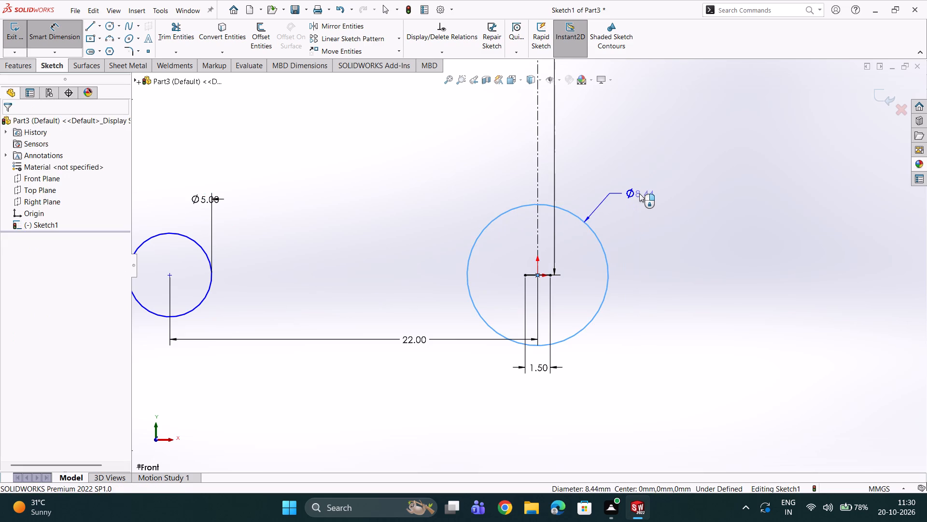
{"action": "key", "text": "8"}
{"action": "key", "text": "Return"}
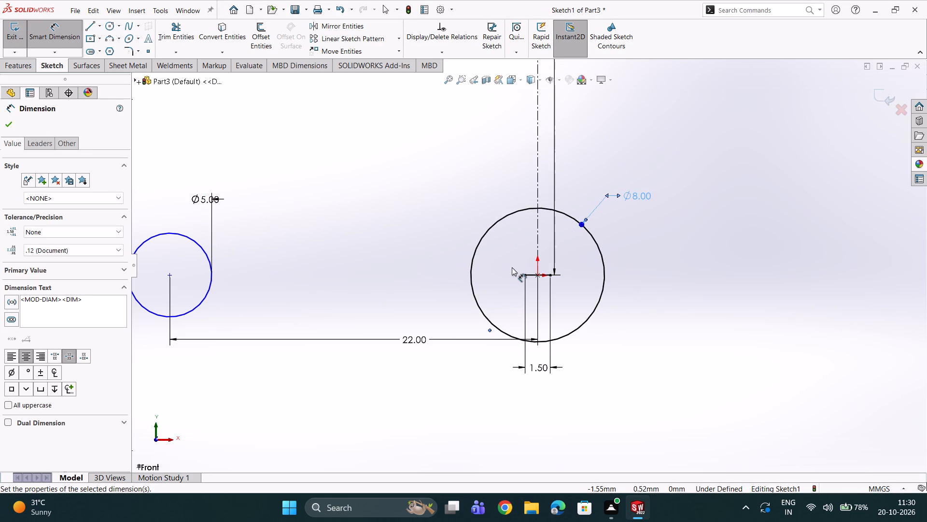
Delete the short horizontal line through the origin inside the central circle, along with its associated dimensions.
{"action": "scroll", "coordinate": [489, 322], "scroll_direction": "down", "scroll_amount": 3}
{"action": "left_click", "coordinate": [557, 241]}
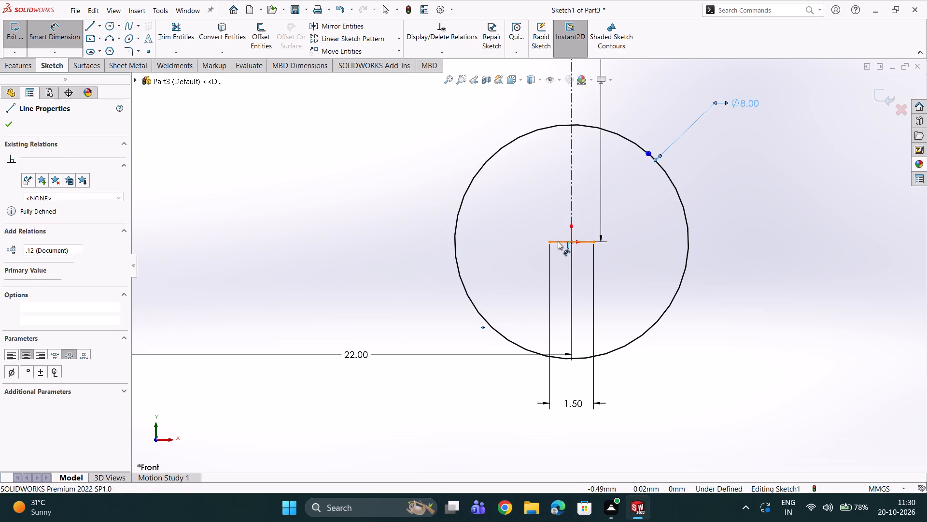
{"action": "key", "text": "Delete"}
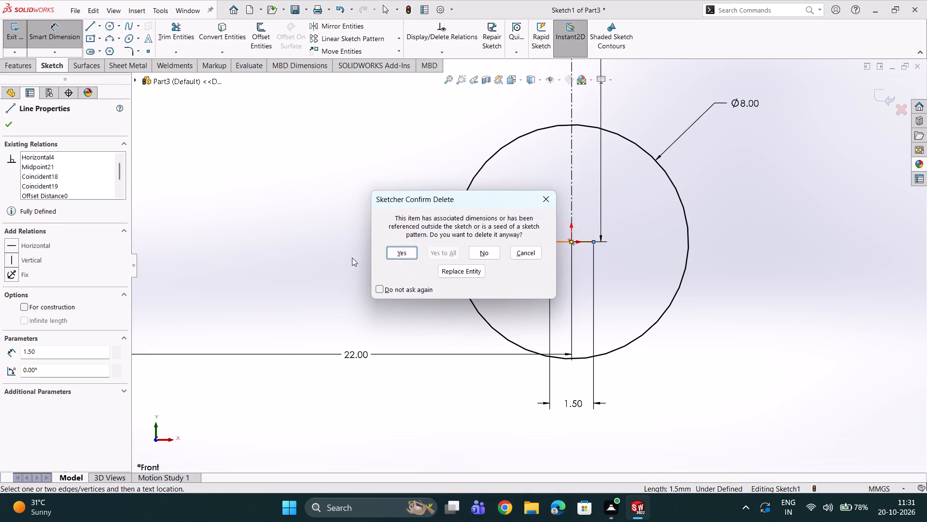
{"action": "left_click", "coordinate": [407, 252]}
Dimension the vertical distance from the origin to the flat tip line of the top tooth.
{"action": "scroll", "coordinate": [519, 246], "scroll_direction": "up", "scroll_amount": 7}
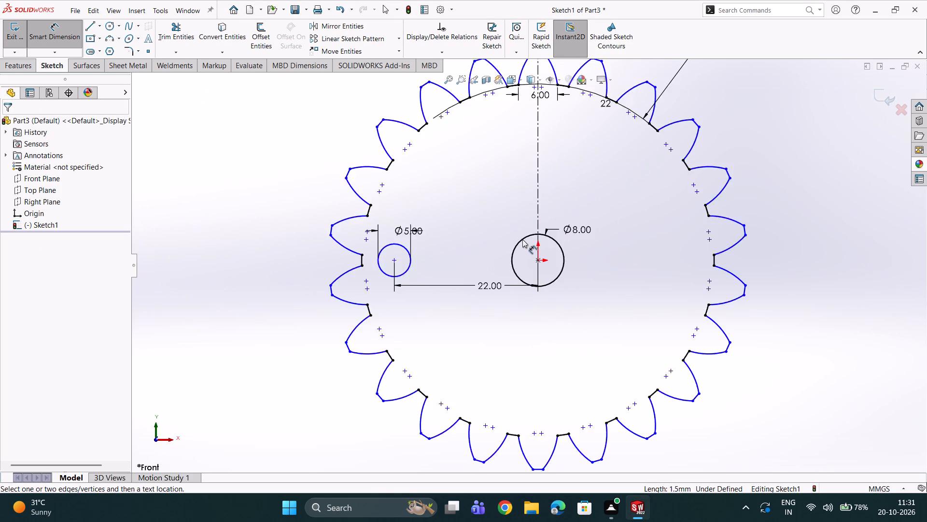
{"action": "scroll", "coordinate": [522, 239], "scroll_direction": "up", "scroll_amount": 4}
{"action": "scroll", "coordinate": [524, 212], "scroll_direction": "down", "scroll_amount": 5}
{"action": "scroll", "coordinate": [530, 130], "scroll_direction": "down", "scroll_amount": 2}
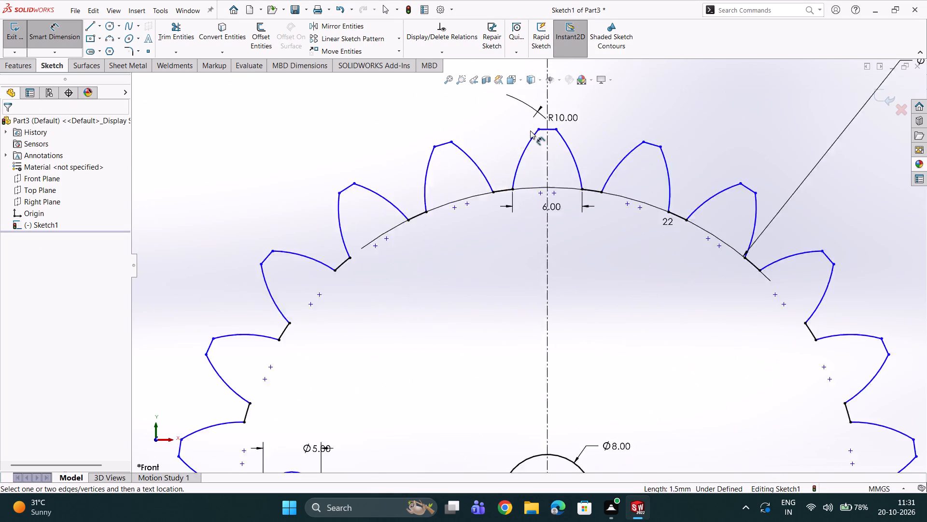
{"action": "scroll", "coordinate": [530, 130], "scroll_direction": "down", "scroll_amount": 2}
{"action": "left_click", "coordinate": [561, 144]}
{"action": "scroll", "coordinate": [569, 368], "scroll_direction": "up", "scroll_amount": 3}
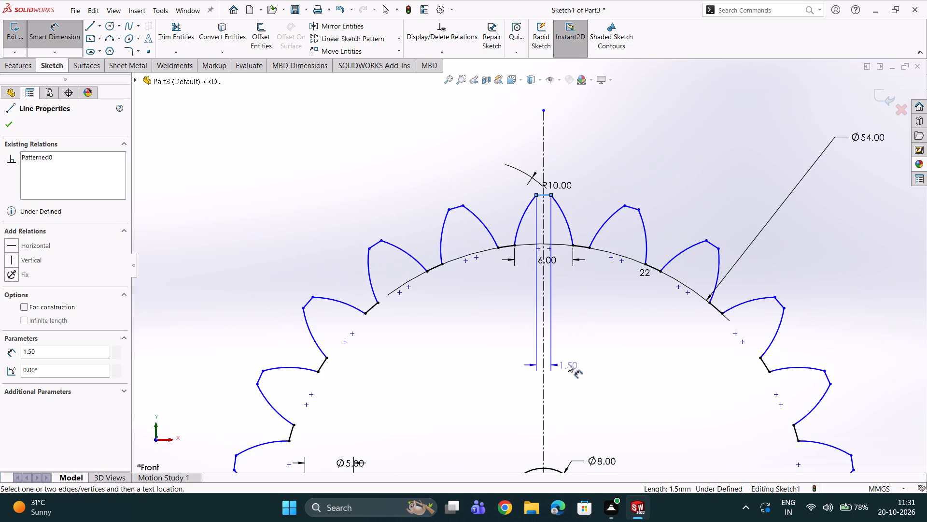
{"action": "scroll", "coordinate": [558, 417], "scroll_direction": "down", "scroll_amount": 1}
{"action": "scroll", "coordinate": [538, 453], "scroll_direction": "up", "scroll_amount": 1}
{"action": "scroll", "coordinate": [538, 453], "scroll_direction": "down", "scroll_amount": 4}
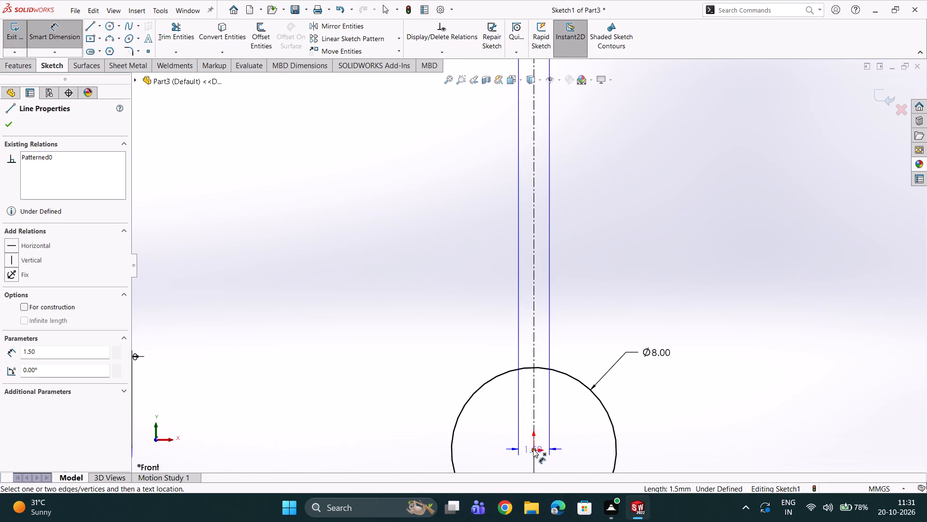
{"action": "left_click", "coordinate": [535, 449]}
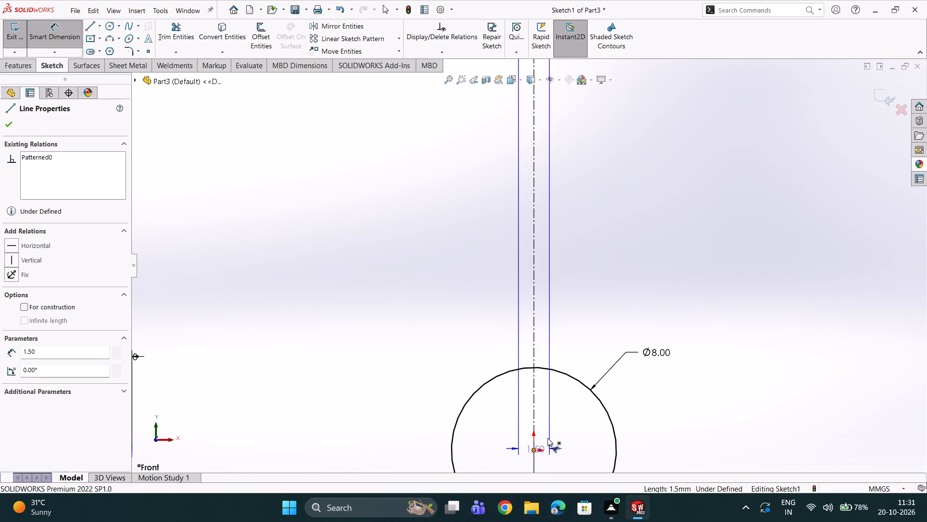
{"action": "left_click", "coordinate": [730, 307]}
{"action": "scroll", "coordinate": [695, 309], "scroll_direction": "up", "scroll_amount": 1}
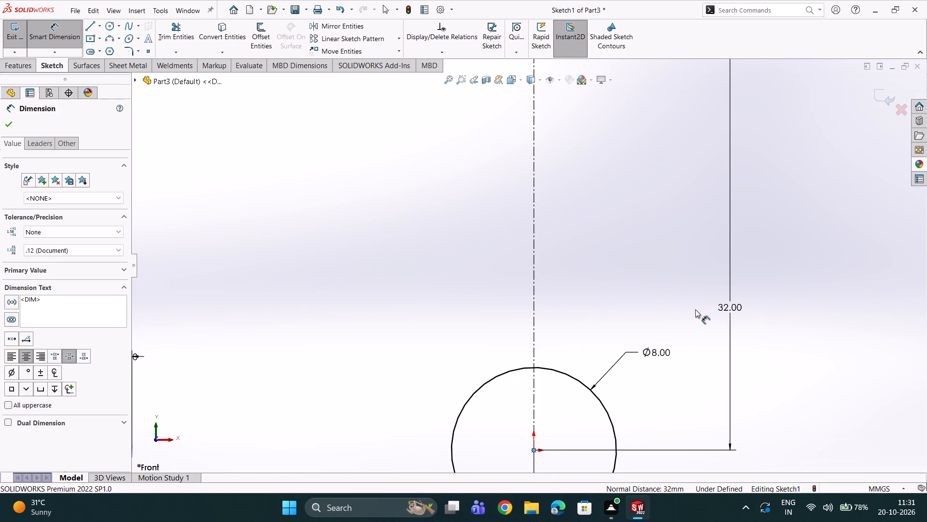
{"action": "scroll", "coordinate": [695, 309], "scroll_direction": "up", "scroll_amount": 1}
{"action": "left_click", "coordinate": [686, 293]}
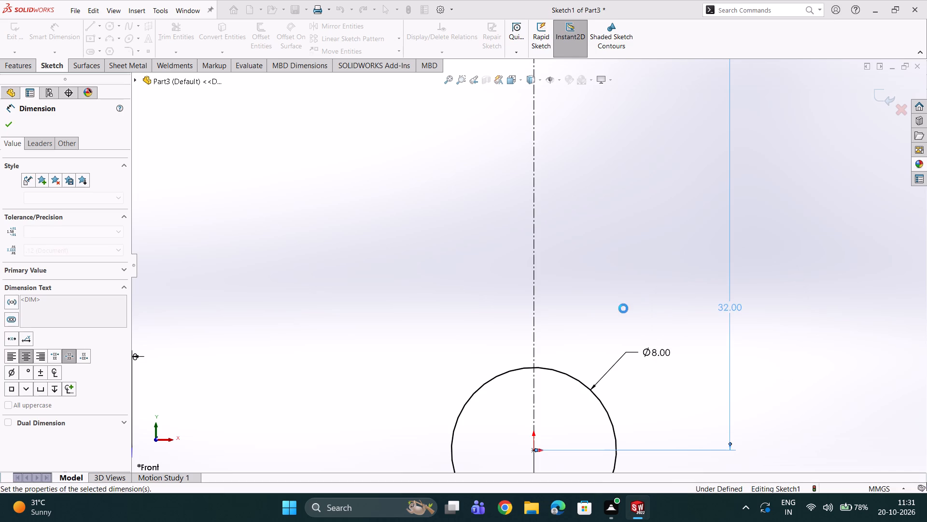
Dimension the width of the top tooth's flat tip line.
{"action": "scroll", "coordinate": [622, 308], "scroll_direction": "up", "scroll_amount": 9}
{"action": "scroll", "coordinate": [554, 271], "scroll_direction": "down", "scroll_amount": 2}
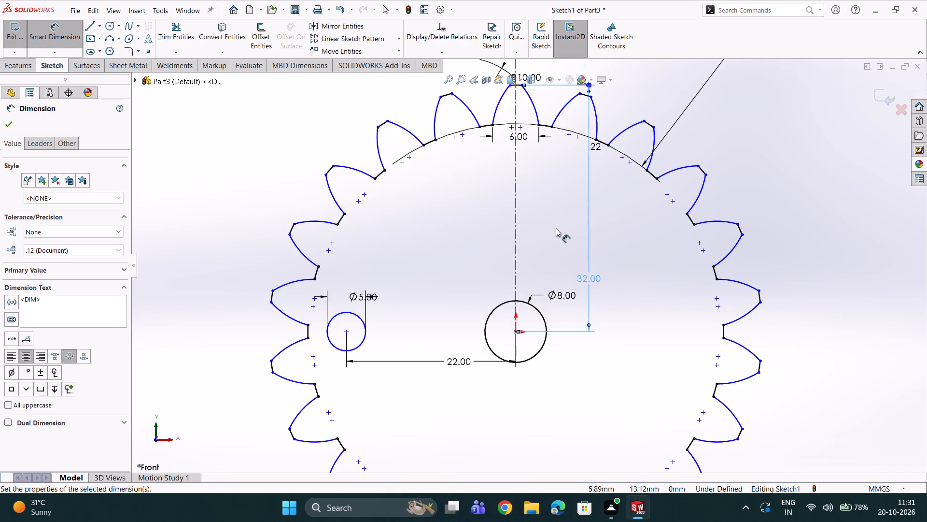
{"action": "scroll", "coordinate": [517, 186], "scroll_direction": "up", "scroll_amount": 3}
{"action": "scroll", "coordinate": [517, 166], "scroll_direction": "down", "scroll_amount": 8}
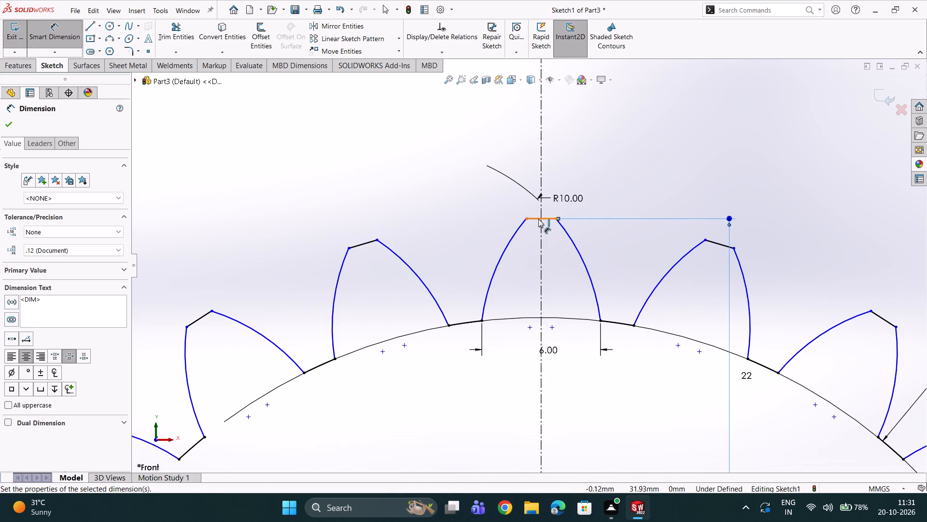
{"action": "left_click", "coordinate": [533, 217]}
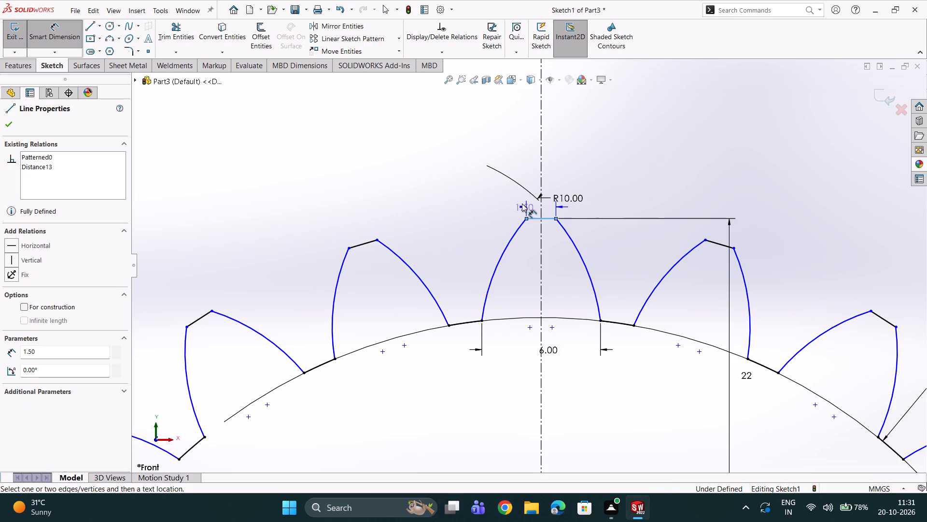
{"action": "left_click", "coordinate": [492, 197]}
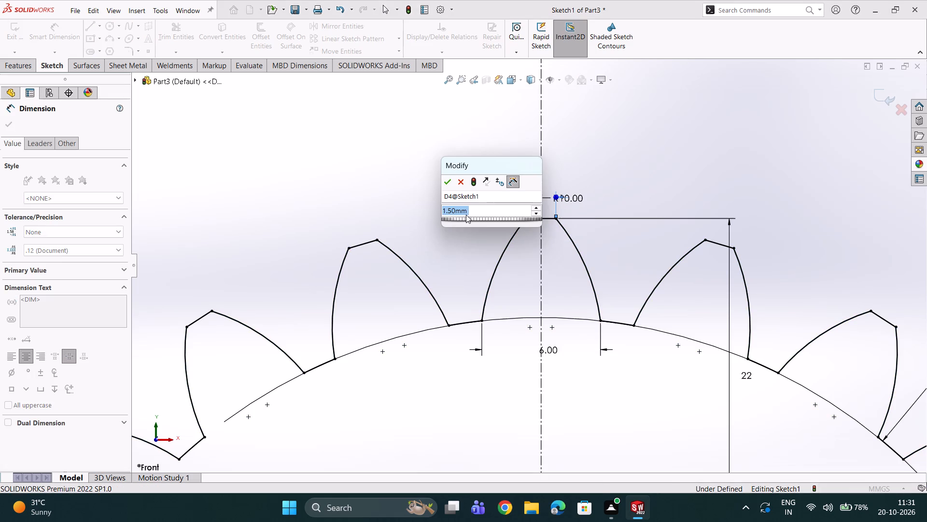
{"action": "double_click", "coordinate": [449, 183]}
Examine the dimensioned gear sketch as a whole and around the small off-center circle.
{"action": "scroll", "coordinate": [449, 265], "scroll_direction": "up", "scroll_amount": 3}
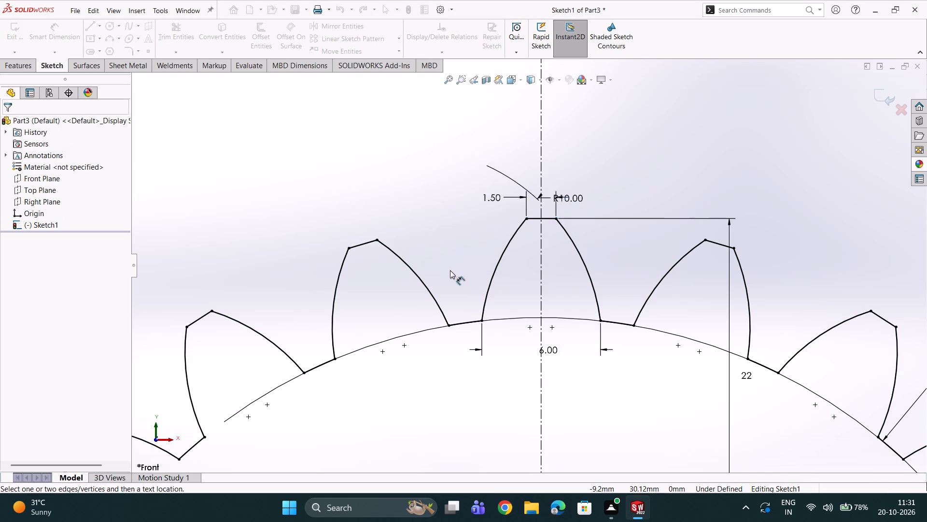
{"action": "scroll", "coordinate": [450, 270], "scroll_direction": "up", "scroll_amount": 3}
{"action": "scroll", "coordinate": [499, 322], "scroll_direction": "up", "scroll_amount": 2}
{"action": "scroll", "coordinate": [502, 357], "scroll_direction": "down", "scroll_amount": 3}
{"action": "scroll", "coordinate": [446, 371], "scroll_direction": "down", "scroll_amount": 1}
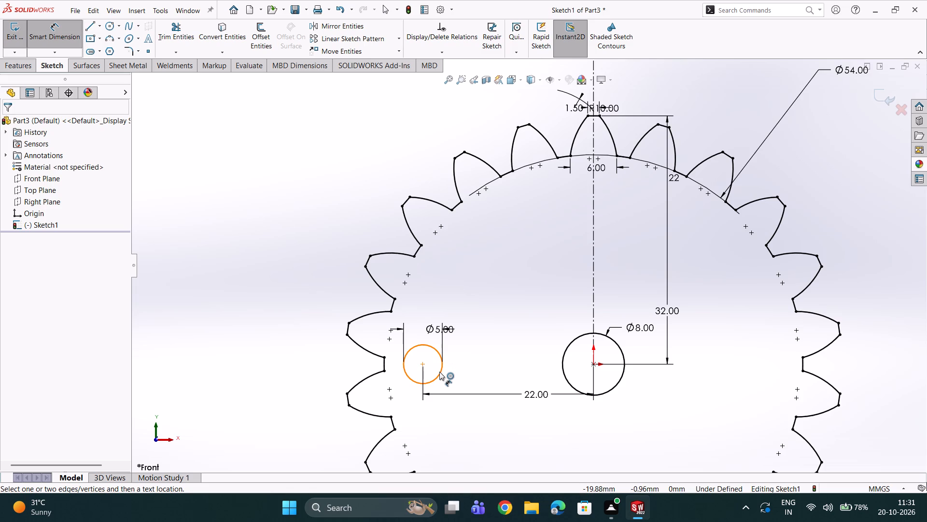
{"action": "scroll", "coordinate": [505, 293], "scroll_direction": "up", "scroll_amount": 2}
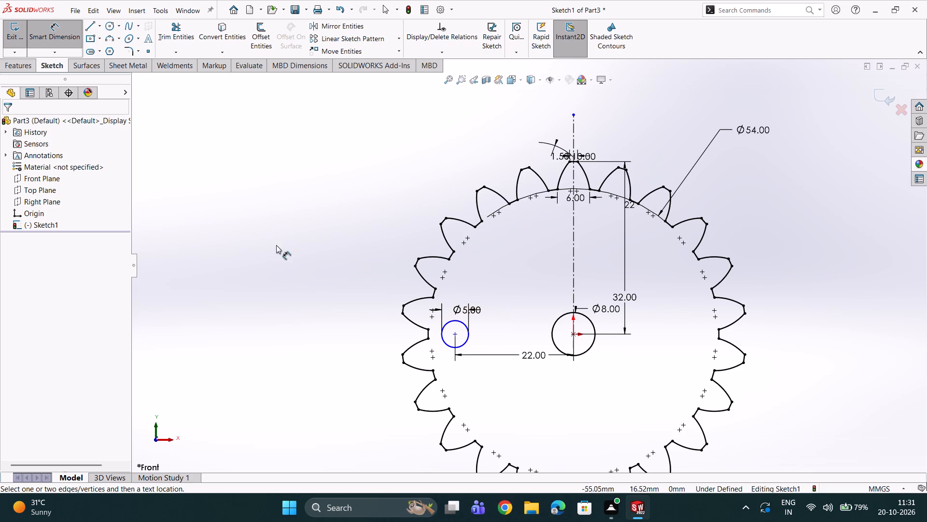
Extrude the gear profile region and the 5 mm off-center circle region 4 mm in the reversed direction, leaving the central hole open.
{"action": "left_click", "coordinate": [16, 65]}
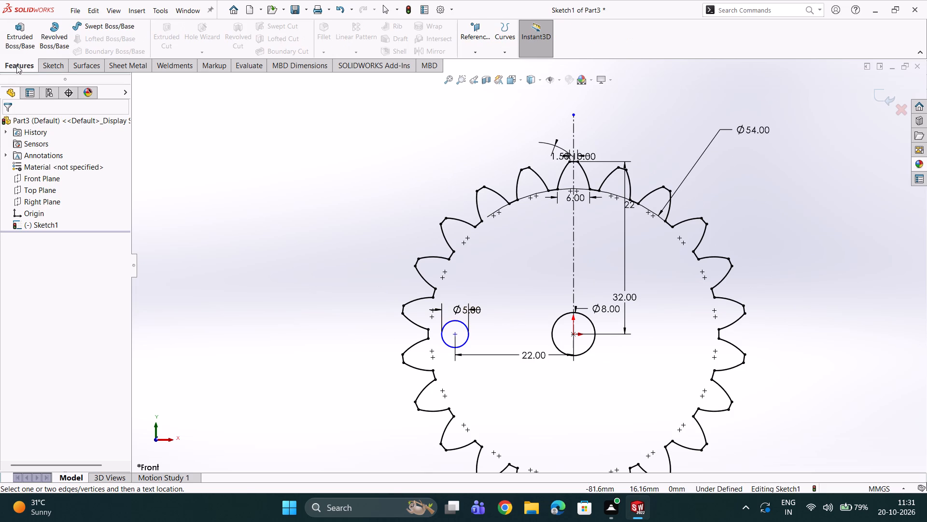
{"action": "left_click", "coordinate": [16, 27]}
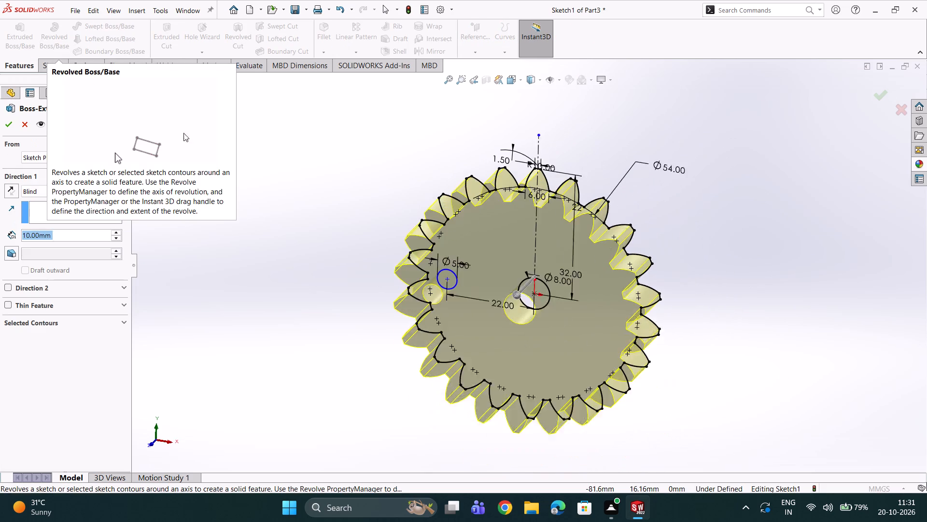
{"action": "scroll", "coordinate": [385, 280], "scroll_direction": "down", "scroll_amount": 1}
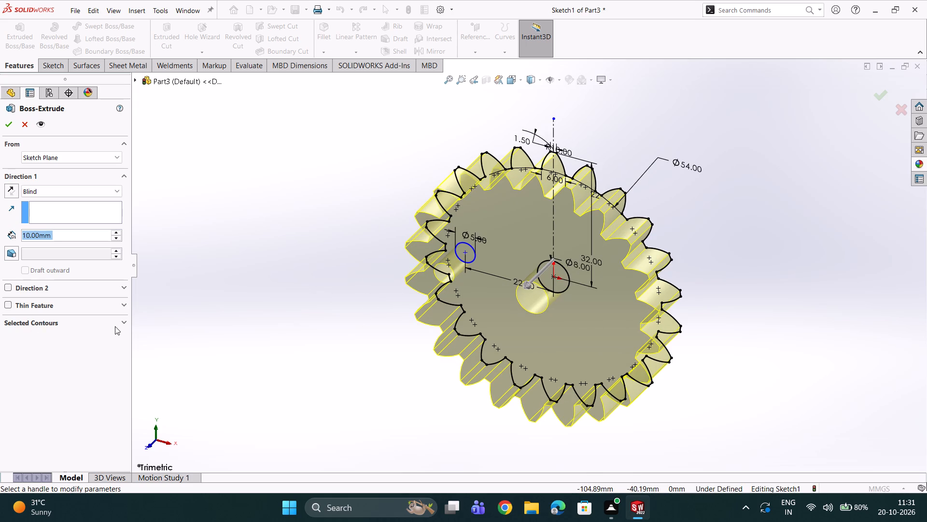
{"action": "left_click", "coordinate": [527, 154]}
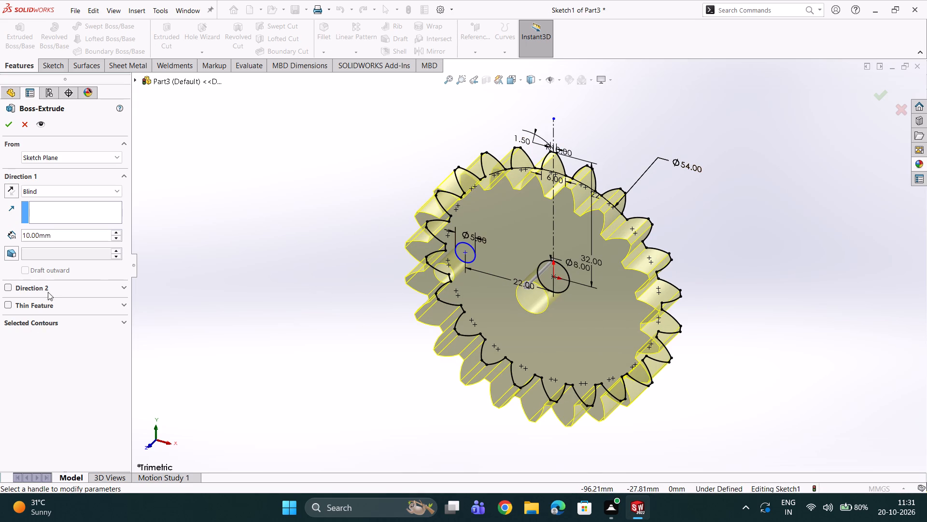
{"action": "double_click", "coordinate": [48, 322]}
{"action": "left_click", "coordinate": [50, 320]}
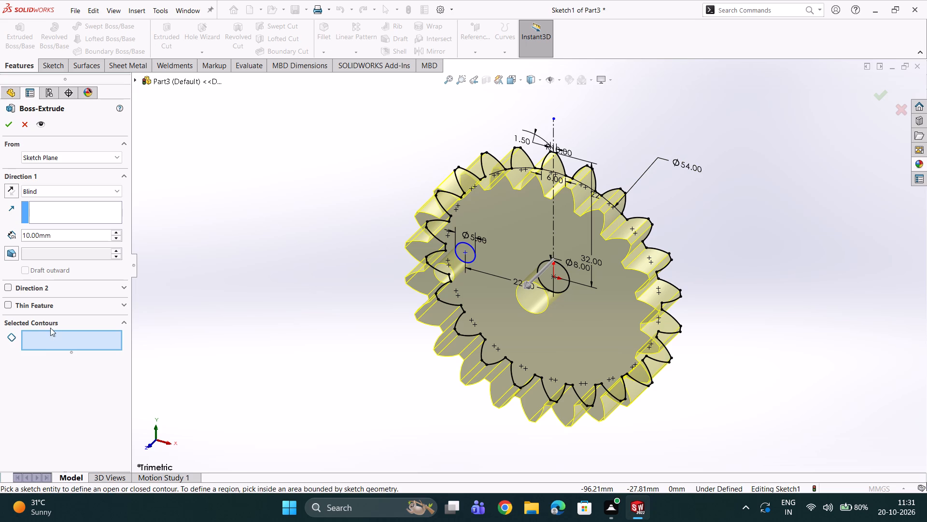
{"action": "left_click", "coordinate": [50, 336]}
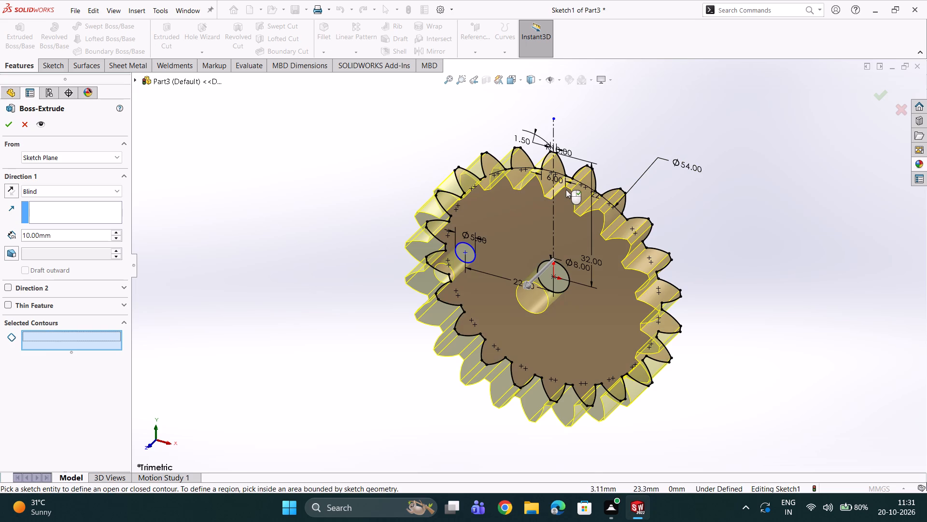
{"action": "left_click", "coordinate": [566, 189]}
{"action": "scroll", "coordinate": [479, 264], "scroll_direction": "down", "scroll_amount": 2}
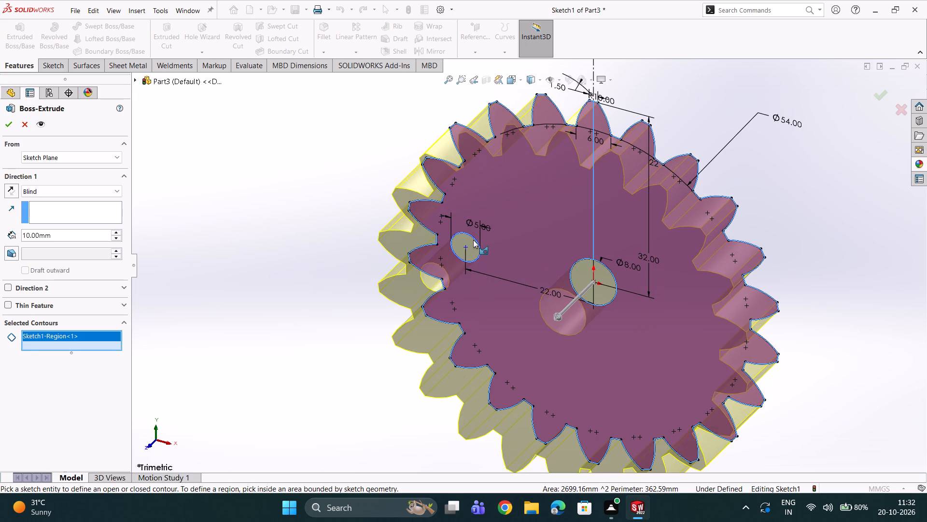
{"action": "left_click", "coordinate": [473, 241]}
{"action": "scroll", "coordinate": [452, 270], "scroll_direction": "down", "scroll_amount": 1}
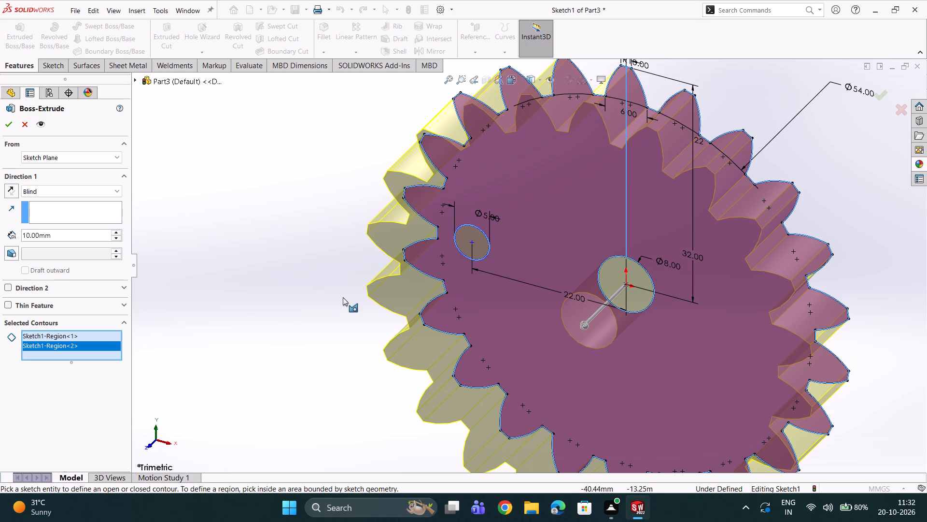
{"action": "triple_click", "coordinate": [53, 234]}
{"action": "left_click", "coordinate": [53, 234]}
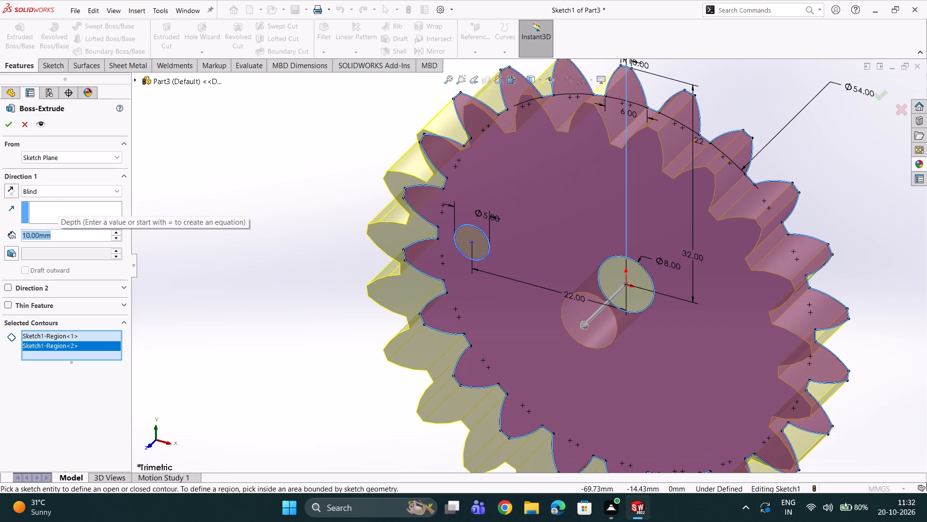
{"action": "key", "text": "4"}
{"action": "key", "text": "Return"}
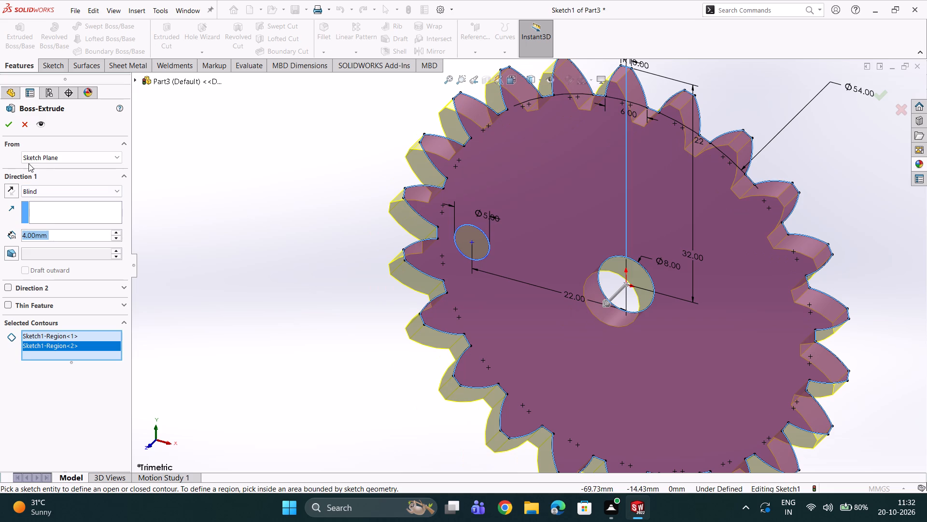
{"action": "left_click", "coordinate": [5, 188]}
{"action": "left_click", "coordinate": [7, 127]}
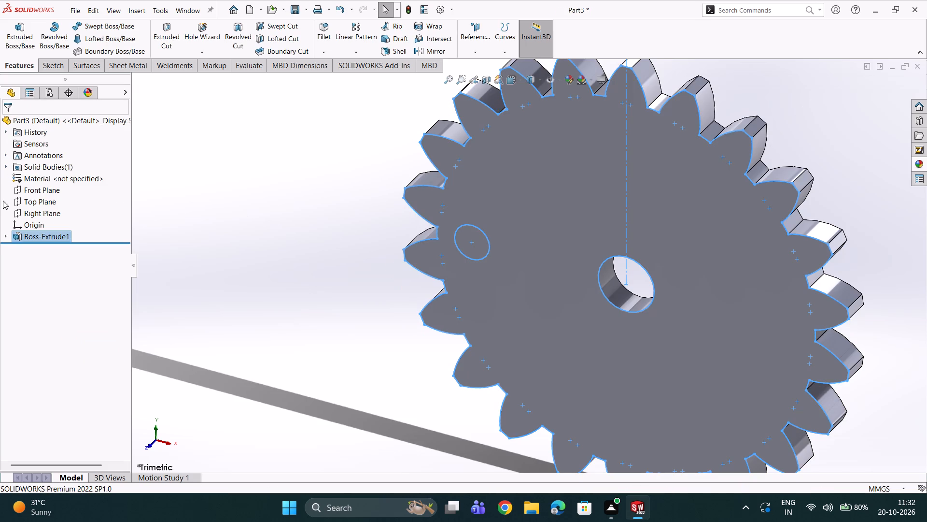
Extrude only the 5 mm off-center circle of the existing gear sketch 6 mm as a merged pin on the gear face.
{"action": "double_click", "coordinate": [3, 239]}
{"action": "left_click", "coordinate": [2, 235]}
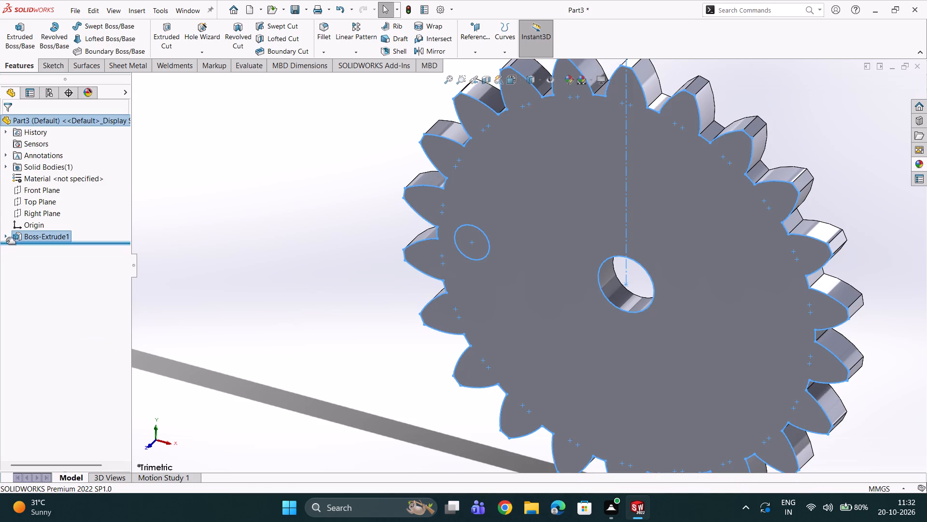
{"action": "left_click", "coordinate": [6, 236]}
{"action": "left_click", "coordinate": [36, 248]}
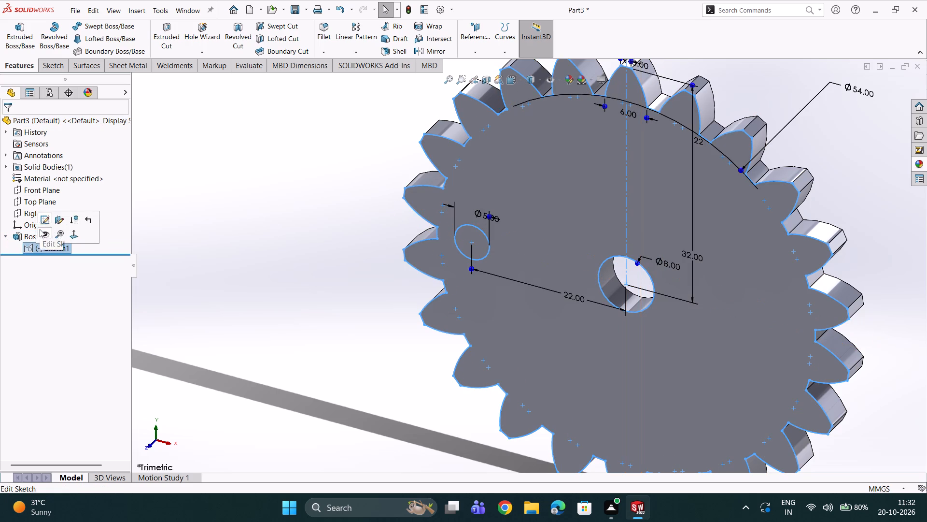
{"action": "left_click", "coordinate": [18, 32]}
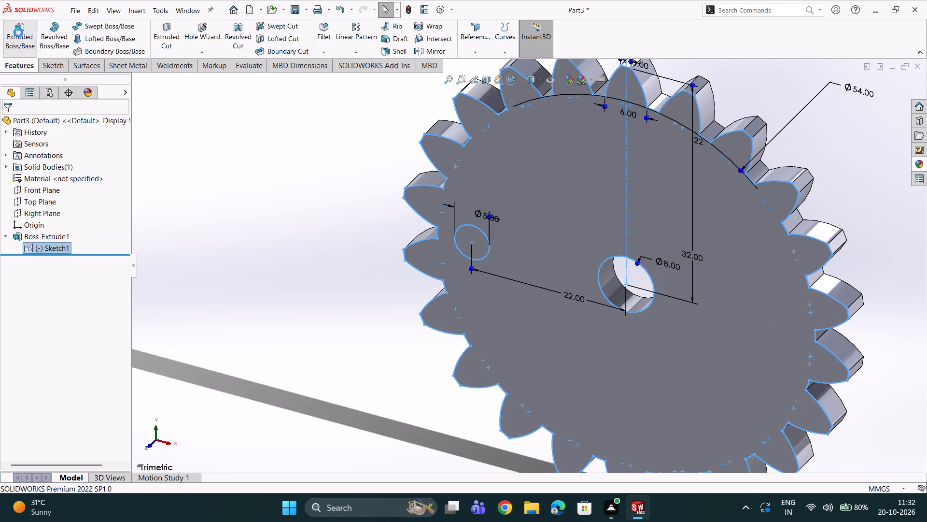
{"action": "scroll", "coordinate": [466, 233], "scroll_direction": "down", "scroll_amount": 2}
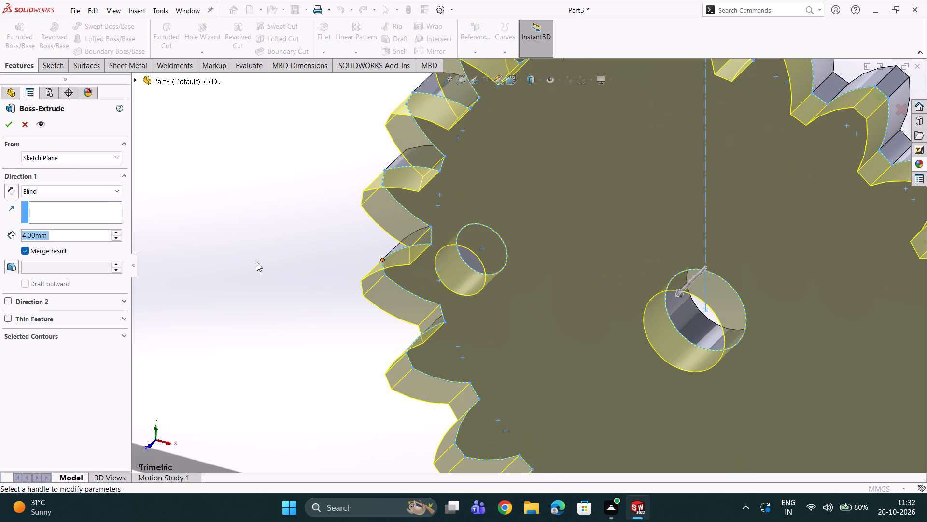
{"action": "left_click", "coordinate": [37, 335]}
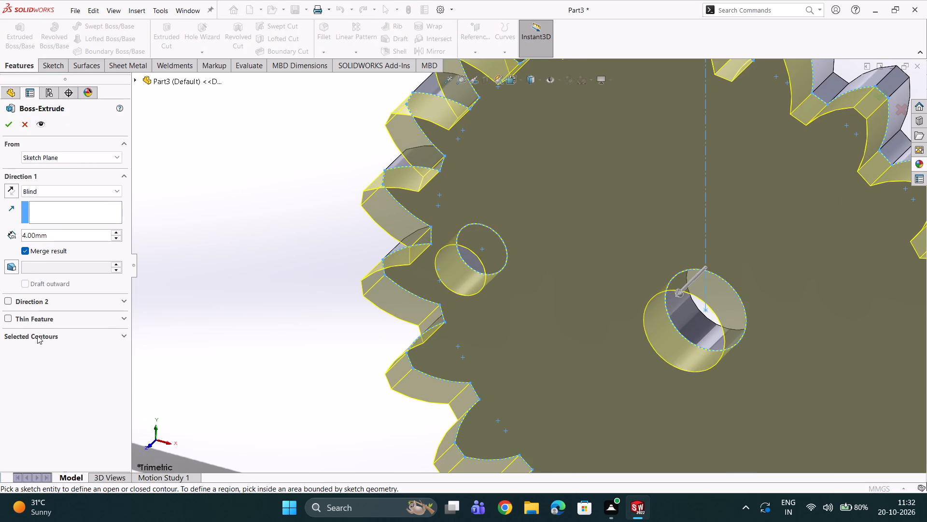
{"action": "left_click", "coordinate": [37, 344]}
{"action": "left_click", "coordinate": [38, 347]}
{"action": "right_click", "coordinate": [38, 347]}
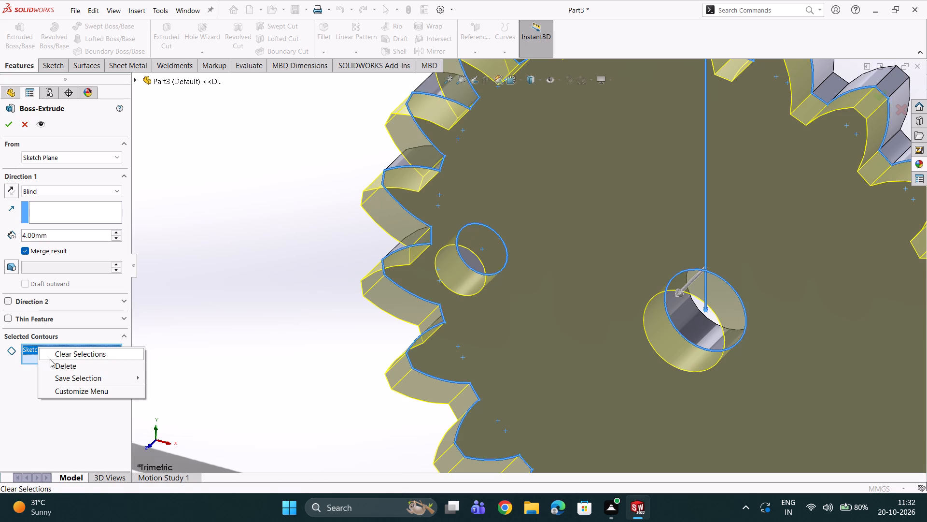
{"action": "left_click", "coordinate": [55, 362]}
{"action": "left_click", "coordinate": [474, 255]}
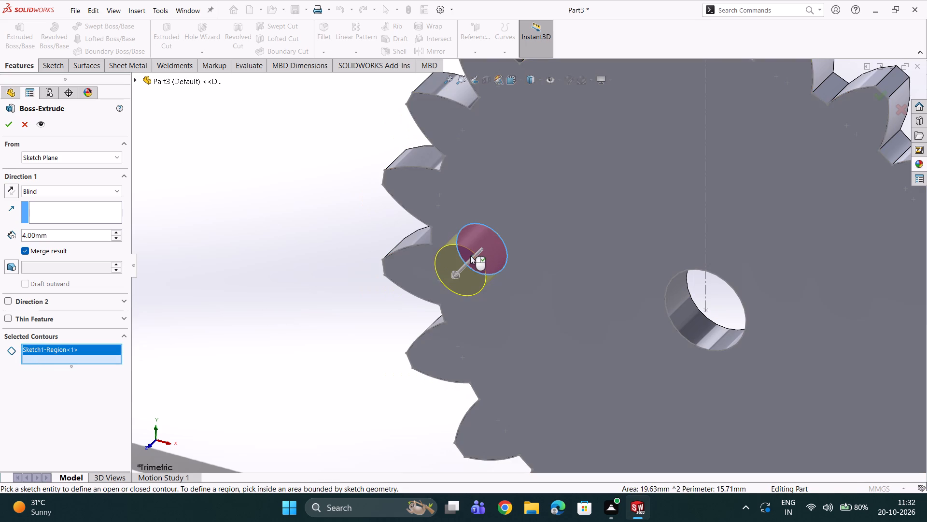
{"action": "double_click", "coordinate": [46, 236]}
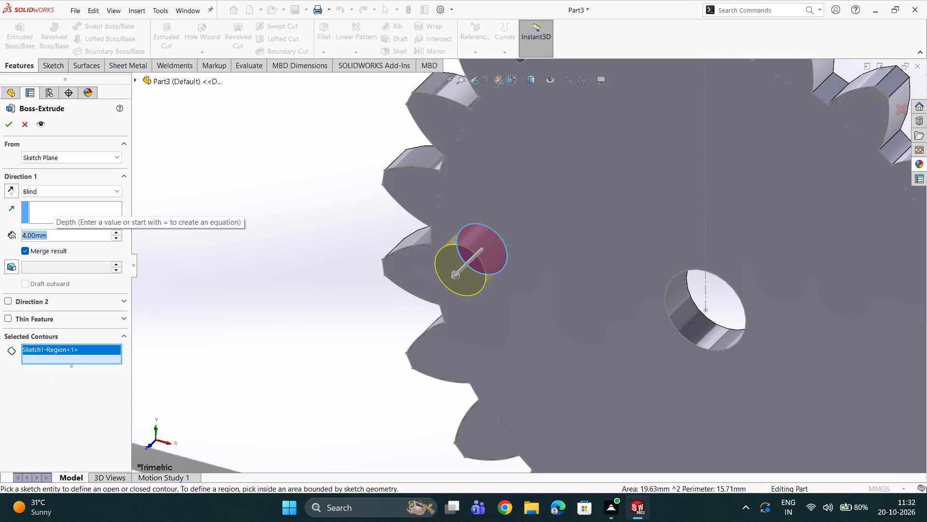
{"action": "key", "text": "6"}
{"action": "key", "text": "Return"}
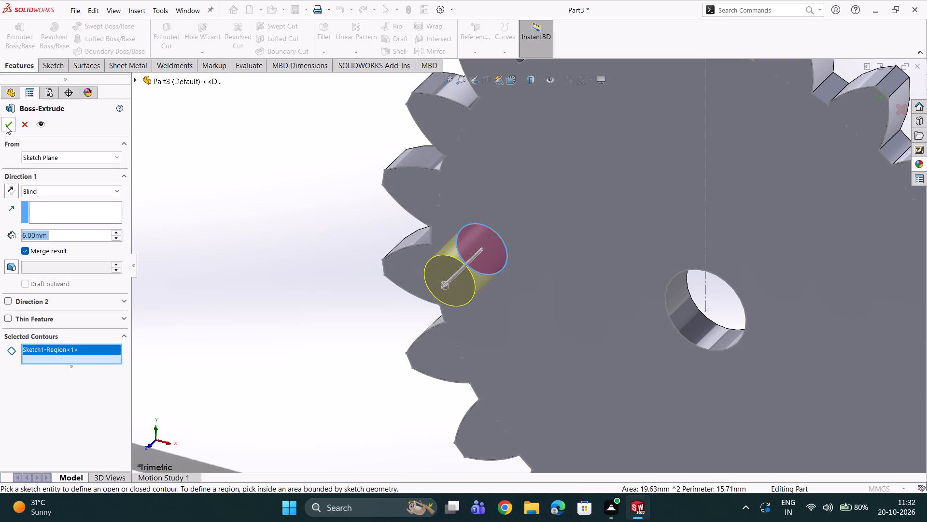
{"action": "left_click", "coordinate": [6, 126]}
Examine the extruded gear and its off-center pin from several angles.
{"action": "scroll", "coordinate": [264, 229], "scroll_direction": "up", "scroll_amount": 3}
{"action": "middle_click_drag", "start_coordinate": [280, 234], "coordinate": [358, 141]}
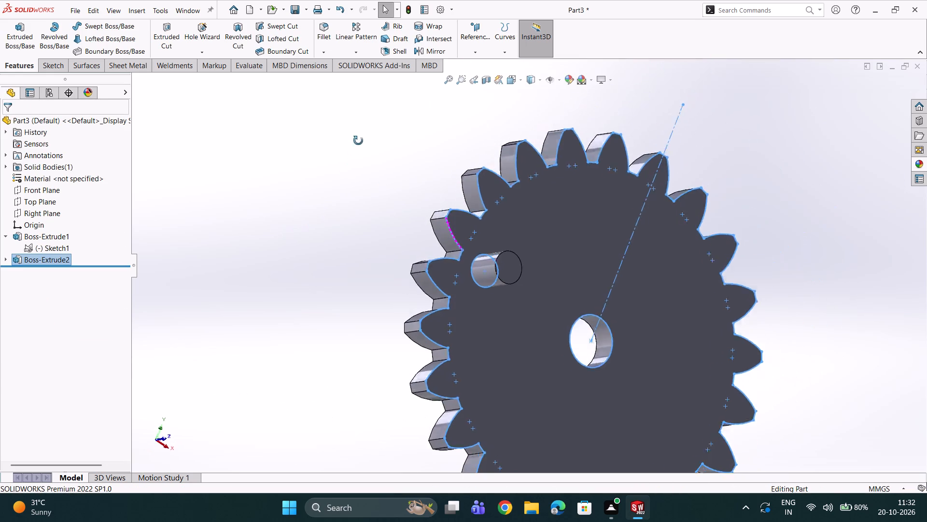
{"action": "middle_click_drag", "start_coordinate": [358, 141], "coordinate": [425, 289]}
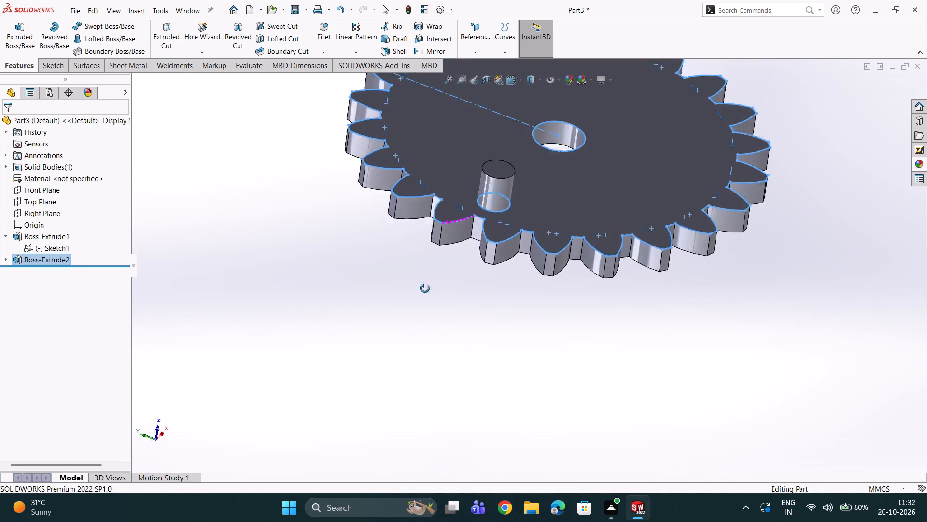
{"action": "middle_click_drag", "start_coordinate": [425, 289], "coordinate": [243, 383]}
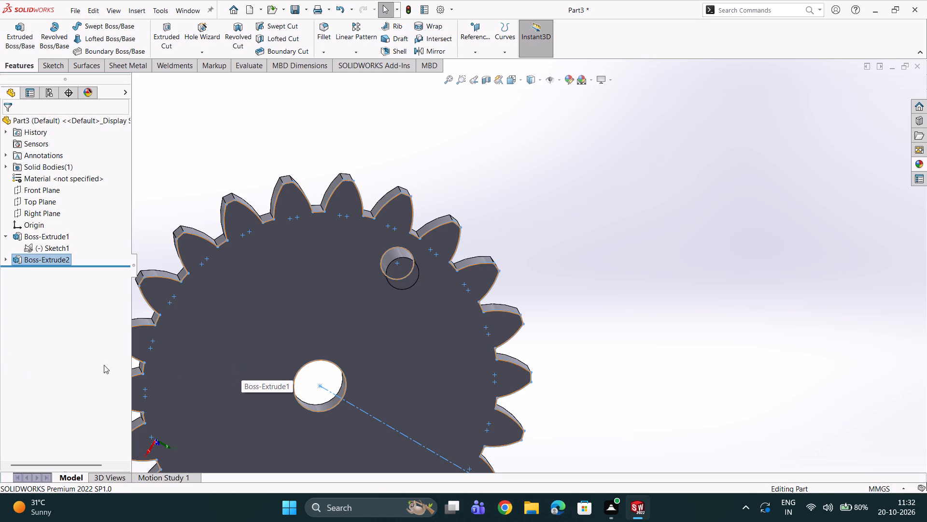
{"action": "scroll", "coordinate": [129, 367], "scroll_direction": "up", "scroll_amount": 2}
{"action": "scroll", "coordinate": [196, 387], "scroll_direction": "up", "scroll_amount": 3}
{"action": "scroll", "coordinate": [415, 309], "scroll_direction": "down", "scroll_amount": 1}
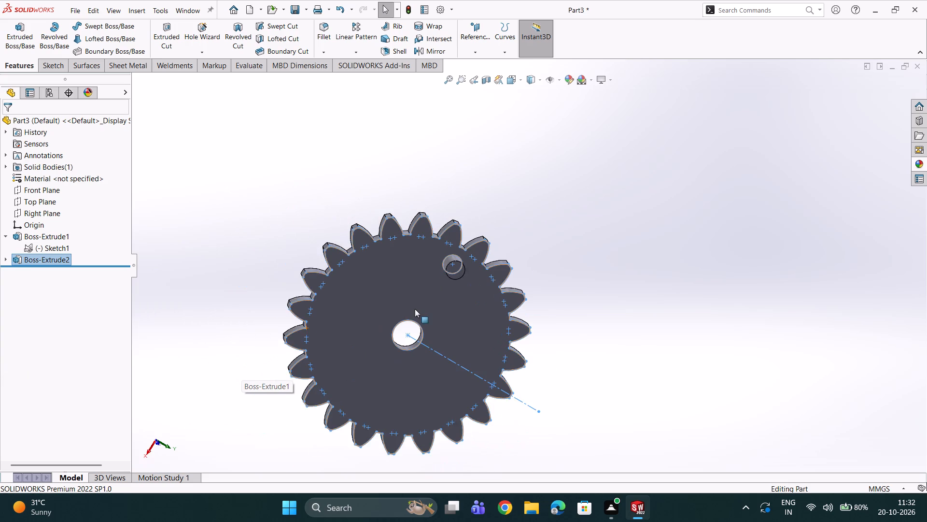
{"action": "scroll", "coordinate": [415, 309], "scroll_direction": "down", "scroll_amount": 1}
{"action": "scroll", "coordinate": [416, 311], "scroll_direction": "up", "scroll_amount": 2}
{"action": "scroll", "coordinate": [458, 318], "scroll_direction": "down", "scroll_amount": 4}
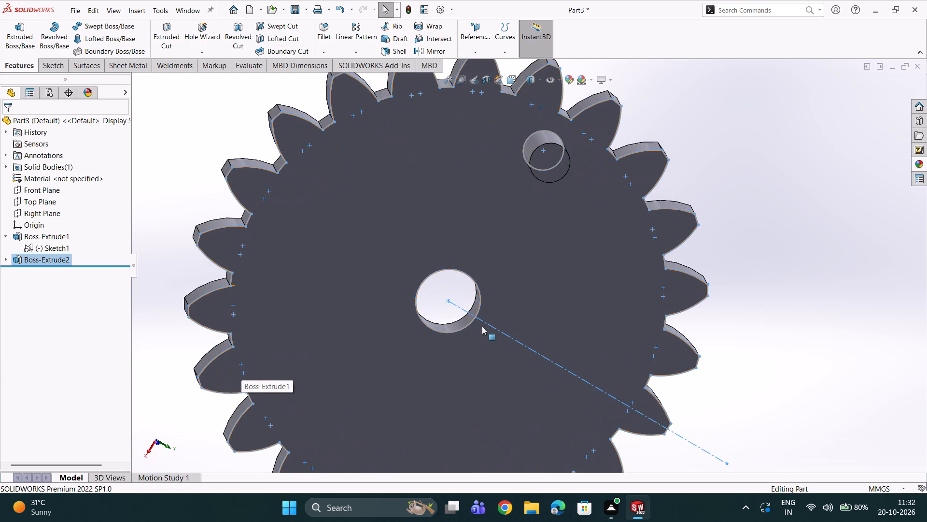
{"action": "middle_click_drag", "start_coordinate": [482, 325], "coordinate": [404, 197]}
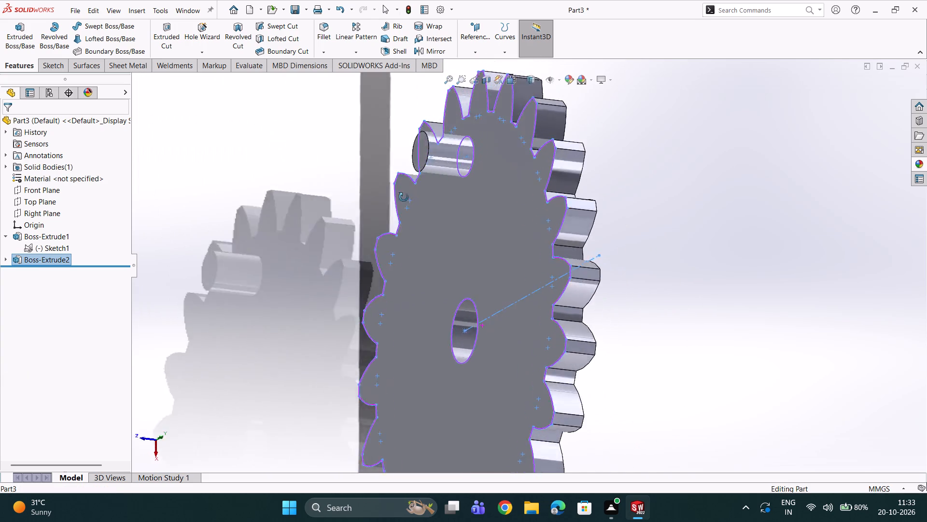
{"action": "middle_click_drag", "start_coordinate": [404, 197], "coordinate": [424, 235]}
{"action": "scroll", "coordinate": [423, 256], "scroll_direction": "up", "scroll_amount": 2}
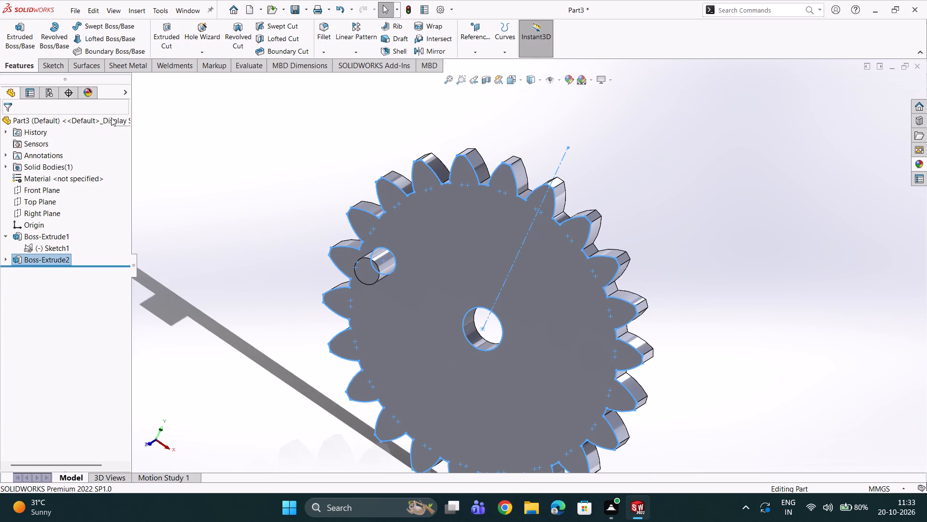
Apply the painted candy apple red appearance to the whole part and change its color to yellow.
{"action": "left_click", "coordinate": [96, 122]}
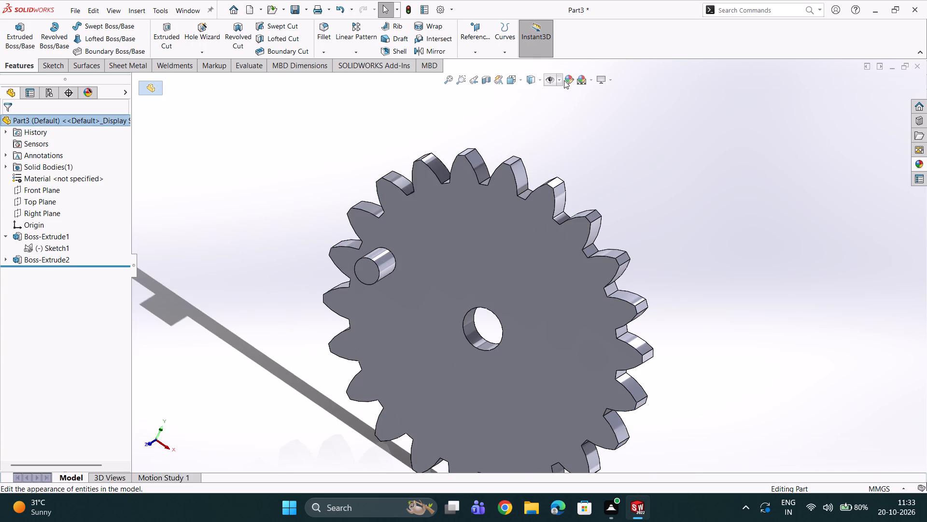
{"action": "left_click", "coordinate": [564, 80]}
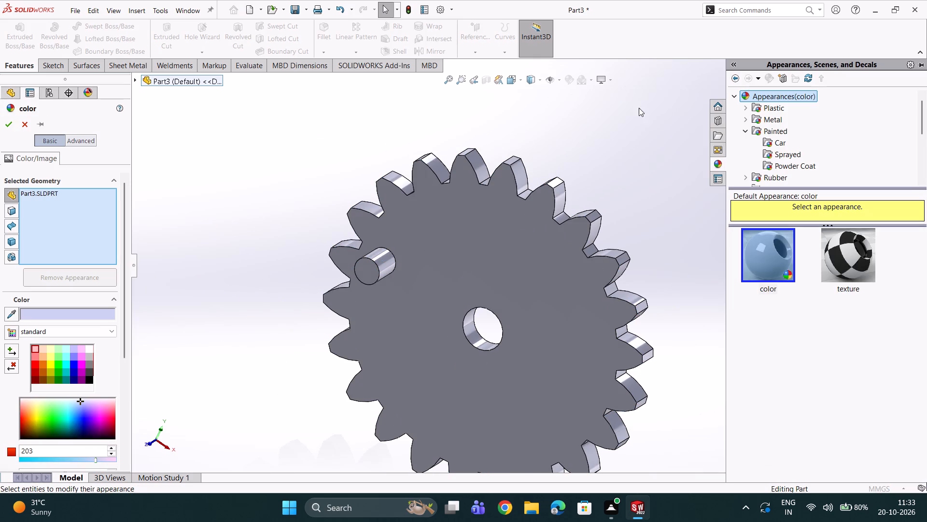
{"action": "left_click", "coordinate": [771, 136]}
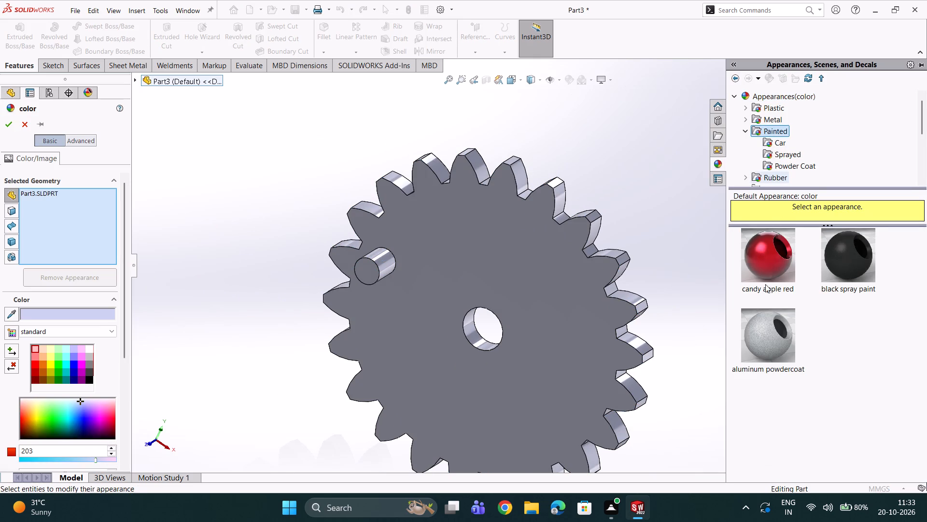
{"action": "left_click", "coordinate": [772, 276]}
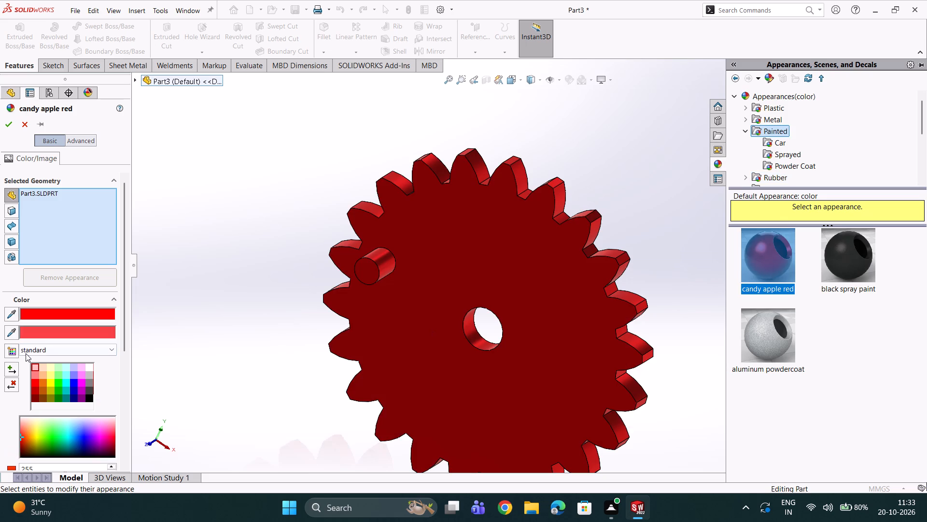
{"action": "left_click", "coordinate": [49, 380]}
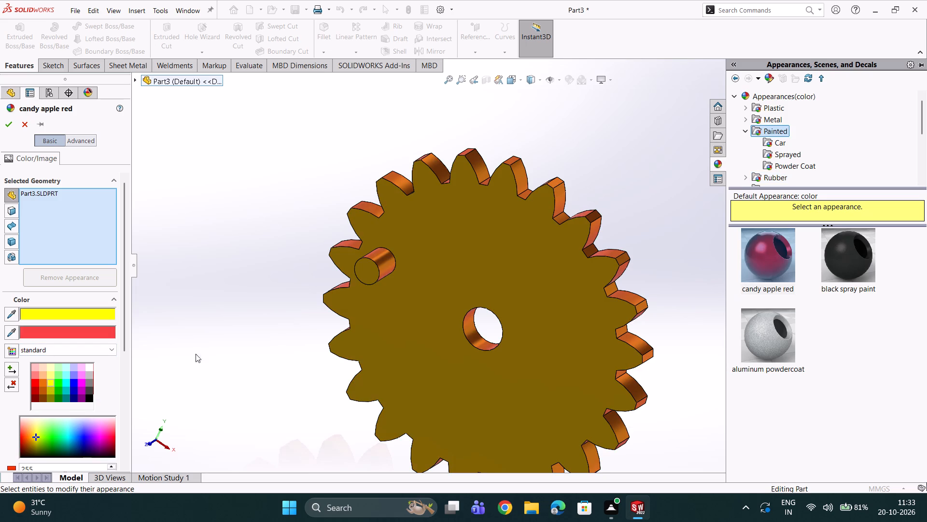
{"action": "left_click", "coordinate": [48, 379]}
Switch the part's appearance to black spray paint and recolor it yellow.
{"action": "left_click", "coordinate": [835, 261]}
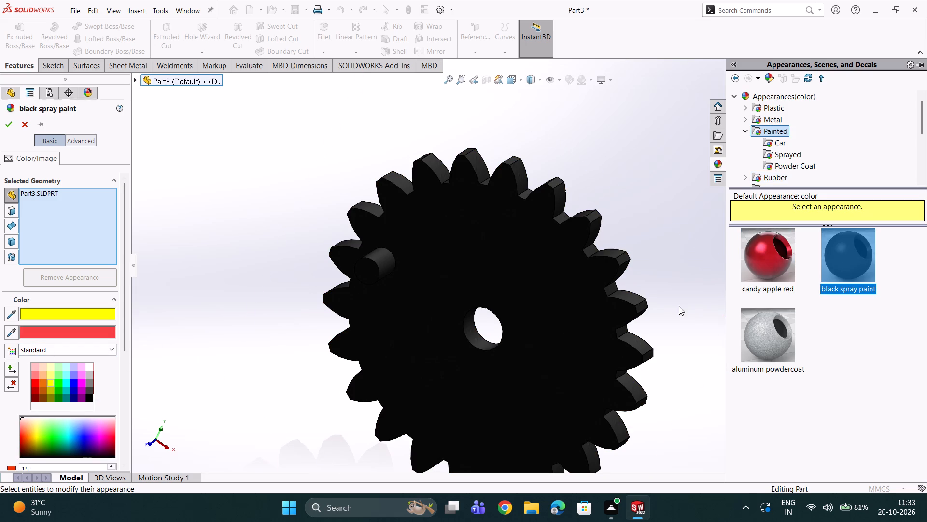
{"action": "left_click", "coordinate": [48, 380]}
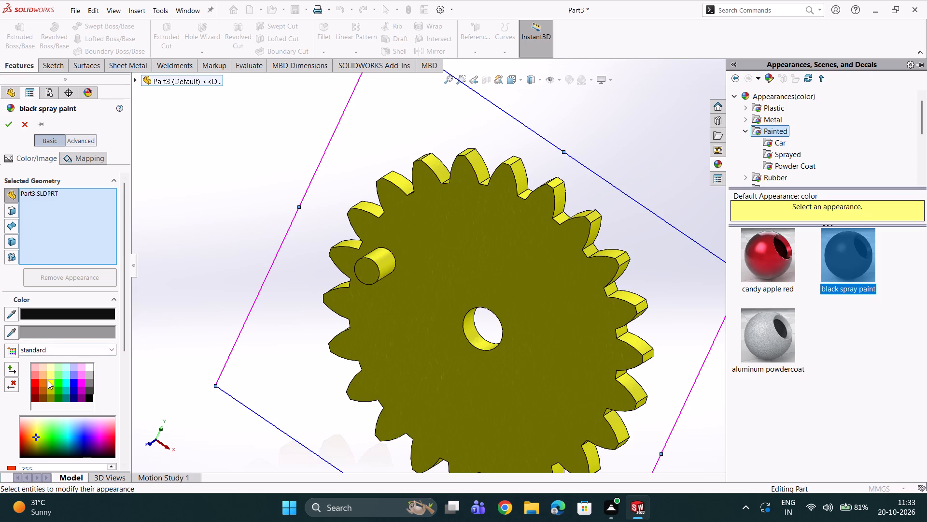
Switch the part's appearance to aluminum powdercoat and recolor it yellow.
{"action": "left_click", "coordinate": [758, 339]}
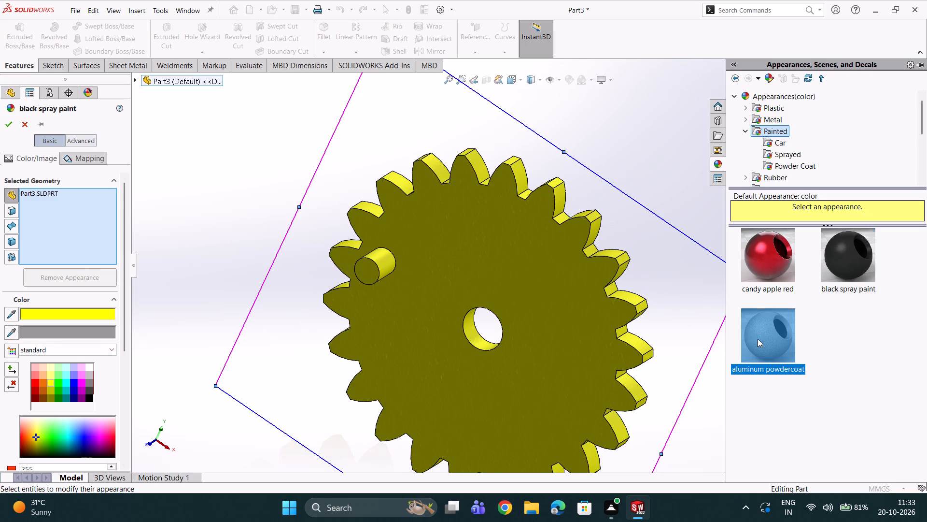
{"action": "left_click", "coordinate": [50, 362]}
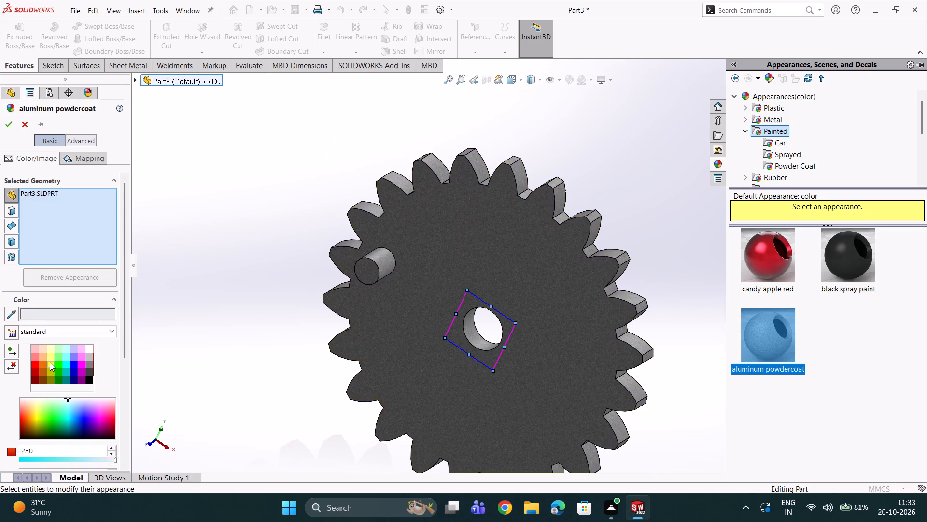
{"action": "scroll", "coordinate": [457, 244], "scroll_direction": "down", "scroll_amount": 3}
{"action": "scroll", "coordinate": [431, 260], "scroll_direction": "up", "scroll_amount": 4}
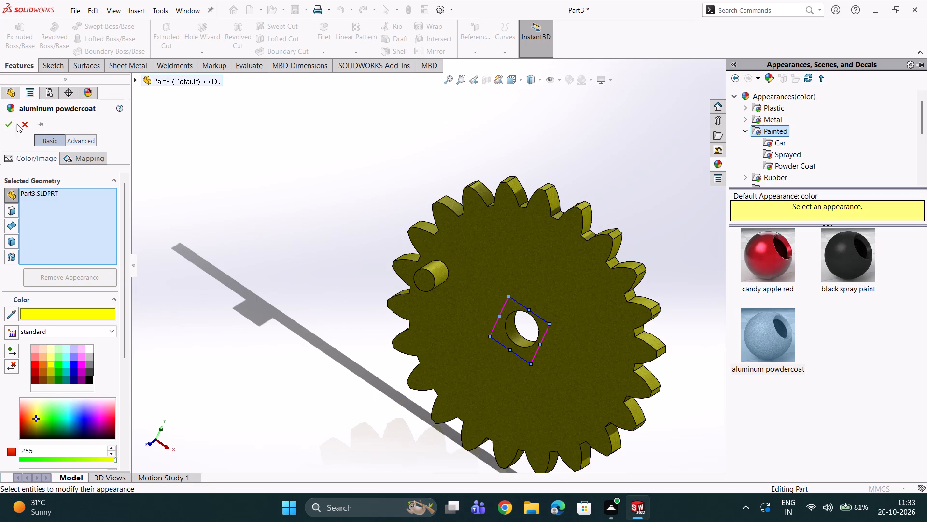
{"action": "left_click", "coordinate": [13, 125]}
{"action": "scroll", "coordinate": [330, 232], "scroll_direction": "up", "scroll_amount": 2}
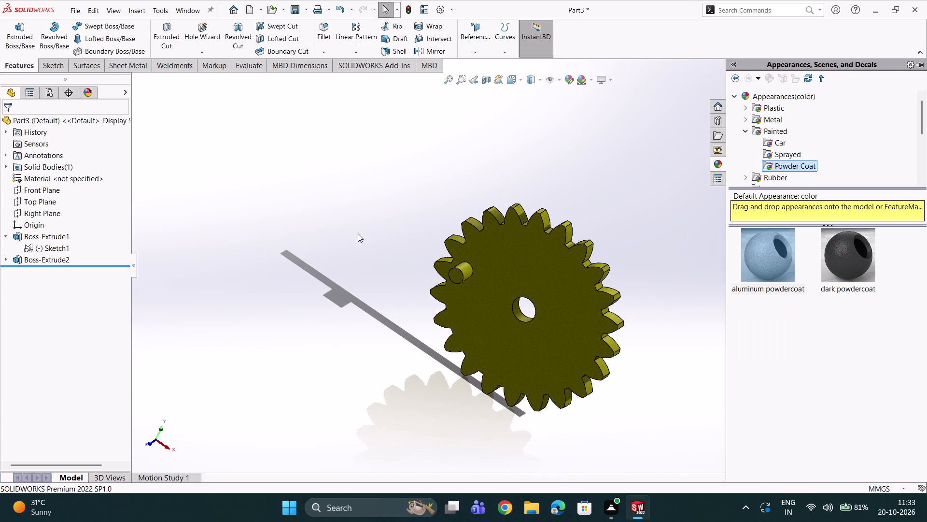
{"action": "left_click", "coordinate": [407, 221]}
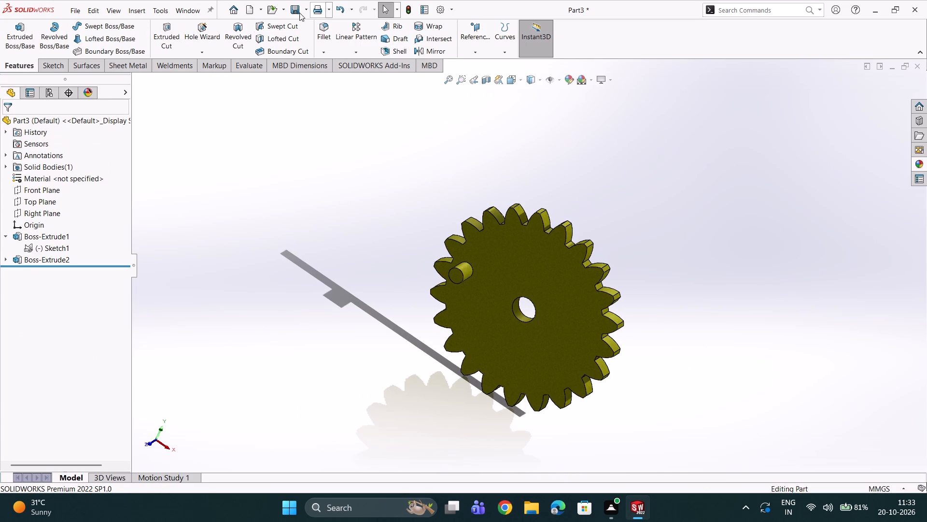
Save the gear part as F2 in the Documents folder.
{"action": "left_click", "coordinate": [292, 9]}
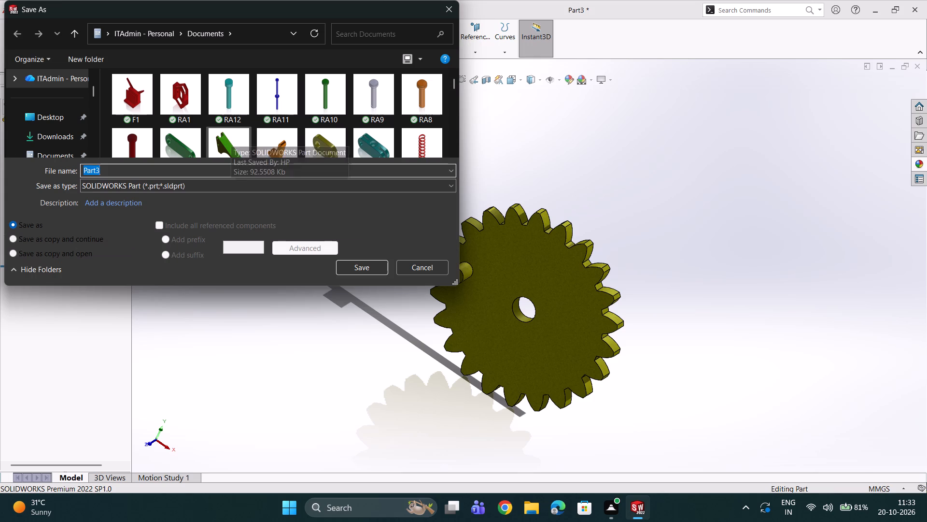
{"action": "key", "text": "f"}
{"action": "key", "text": "2"}
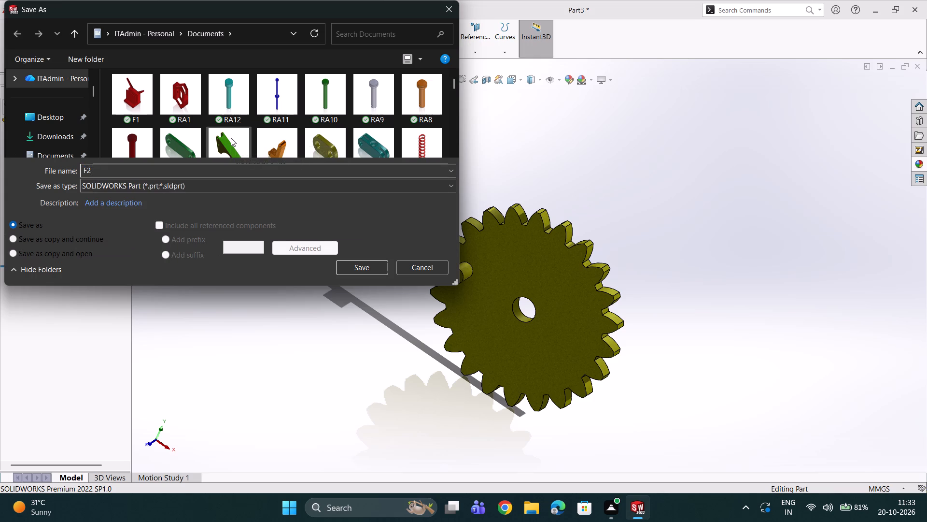
{"action": "key", "text": "Return"}
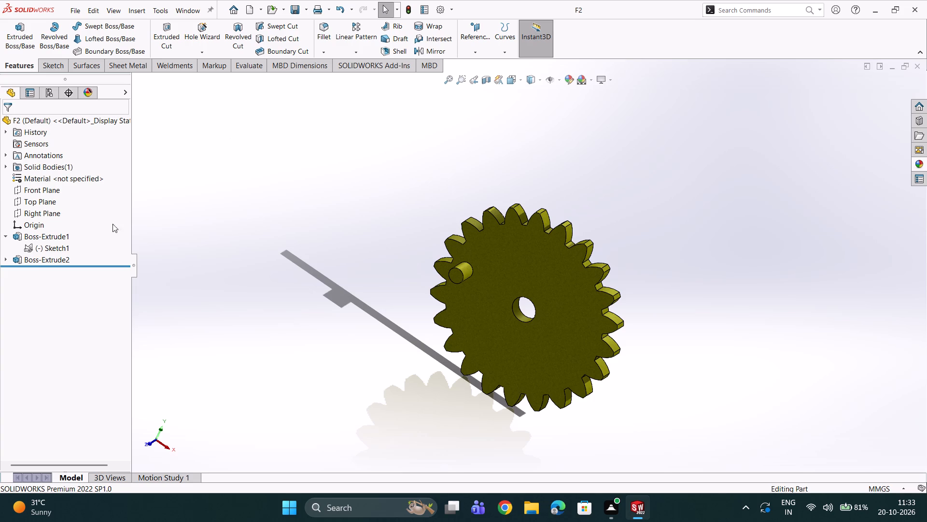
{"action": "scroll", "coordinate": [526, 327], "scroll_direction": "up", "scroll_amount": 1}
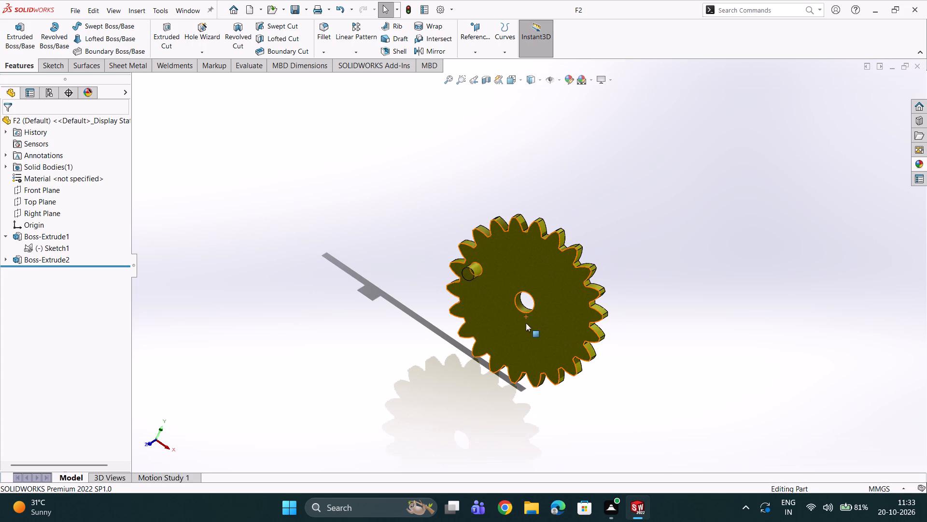
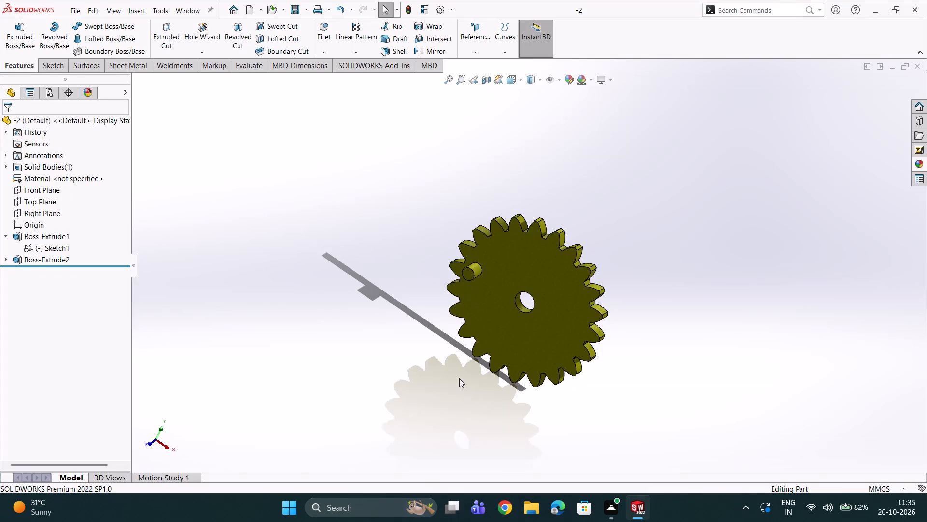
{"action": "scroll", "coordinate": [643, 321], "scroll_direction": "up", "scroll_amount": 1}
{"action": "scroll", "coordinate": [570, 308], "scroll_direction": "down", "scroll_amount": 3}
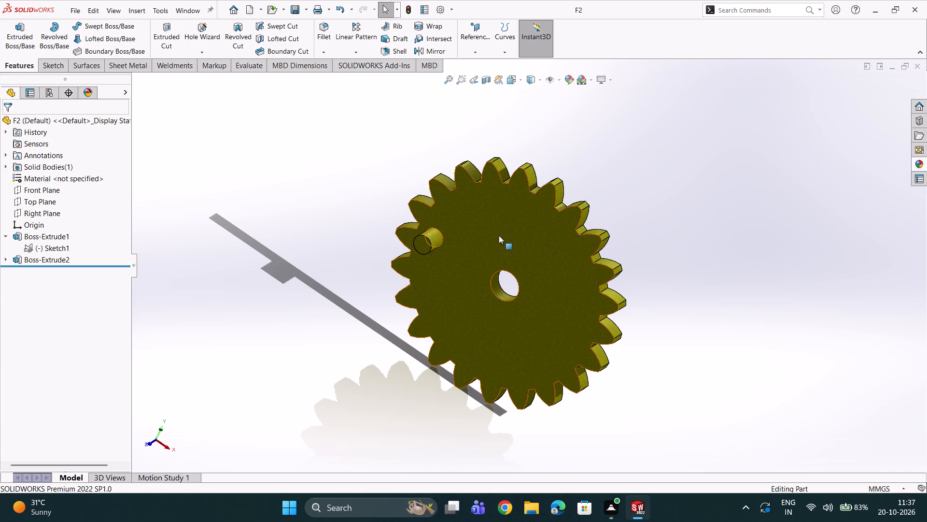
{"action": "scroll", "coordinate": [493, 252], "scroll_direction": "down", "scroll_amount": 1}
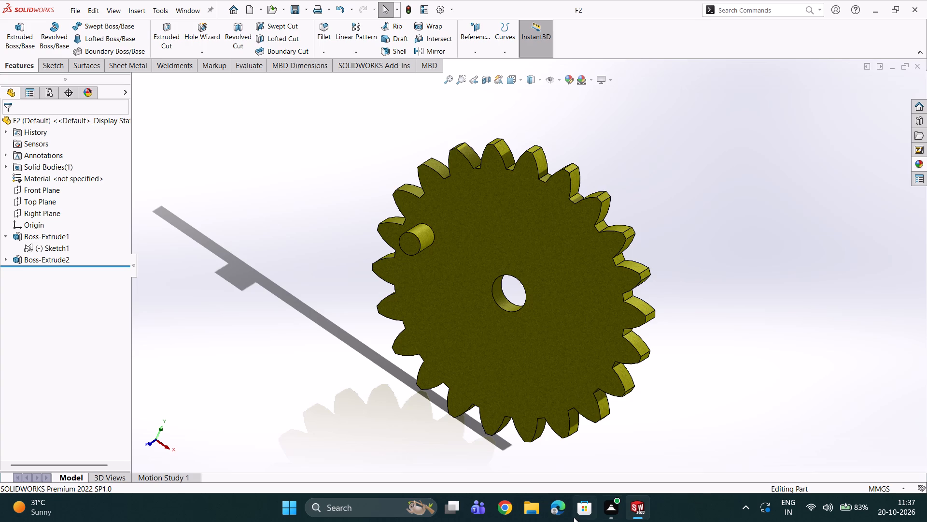
Close the finished gear part F2.
{"action": "left_click", "coordinate": [915, 70]}
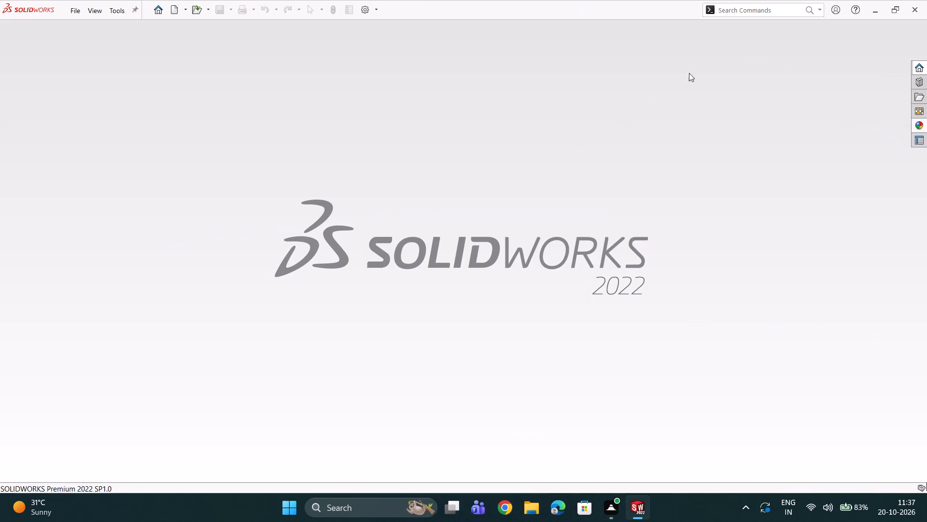
Create a new part document and set its units to MMGS (millimeter, gram, second).
{"action": "left_click", "coordinate": [174, 4]}
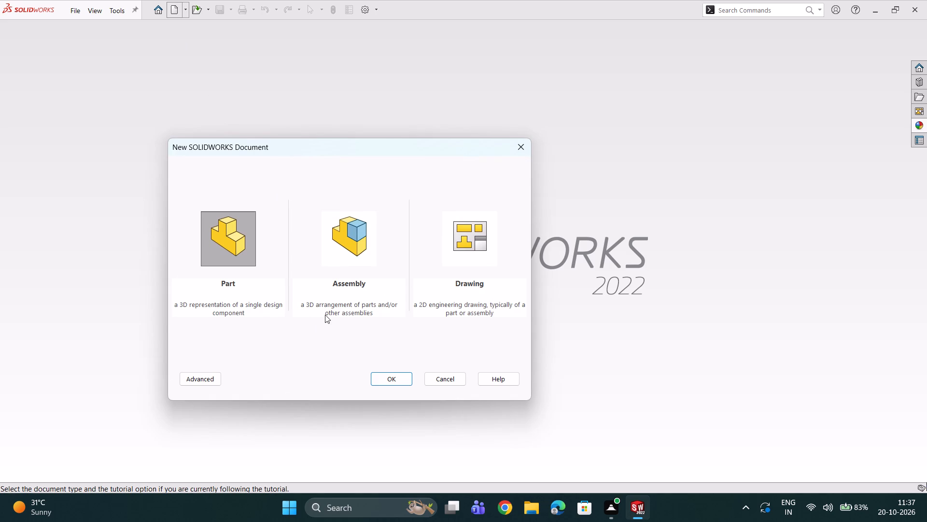
{"action": "left_click", "coordinate": [400, 380]}
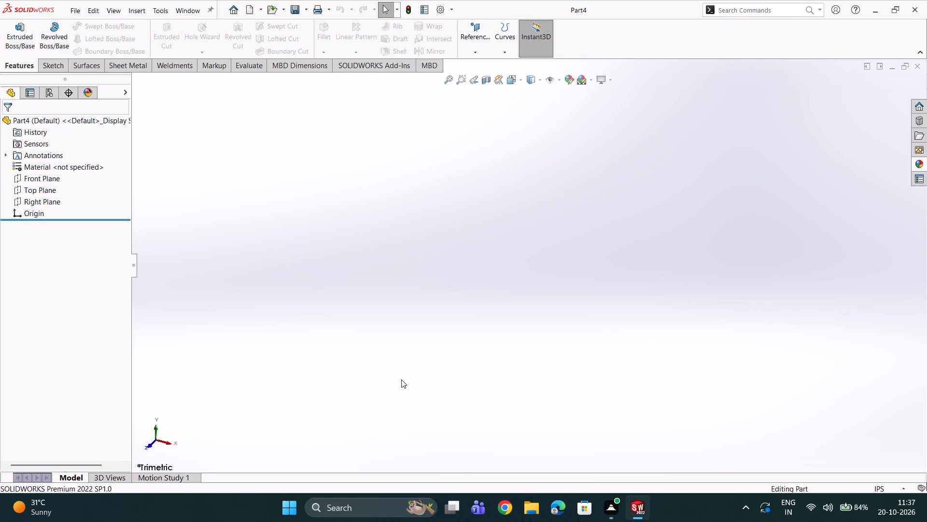
{"action": "left_click", "coordinate": [883, 491]}
{"action": "left_click", "coordinate": [849, 440]}
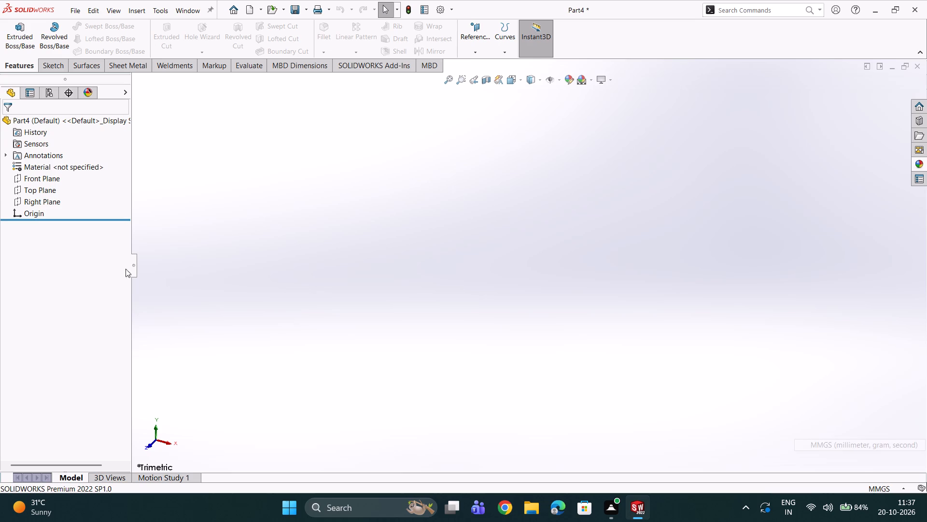
Start a sketch on the Front Plane and draw a horizontal line about 230 mm long passing through the origin.
{"action": "left_click", "coordinate": [38, 180]}
{"action": "left_click", "coordinate": [48, 164]}
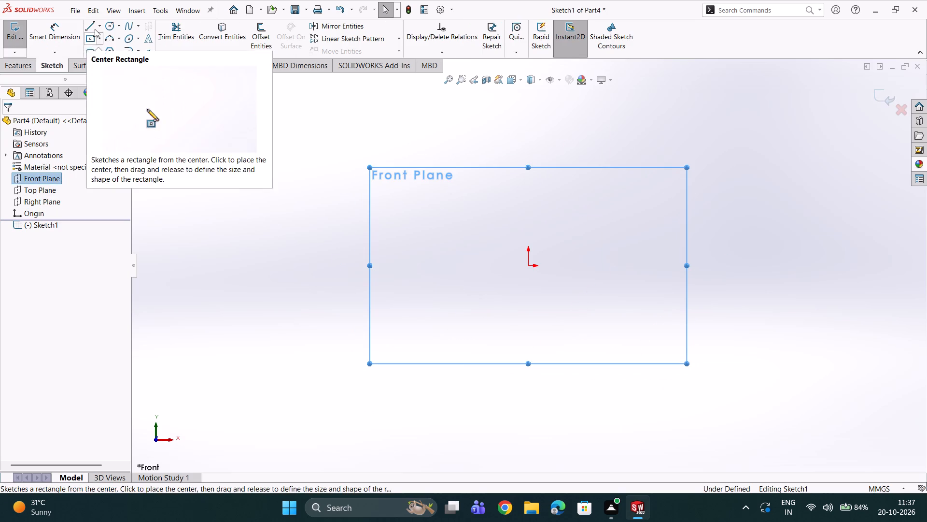
{"action": "left_click", "coordinate": [93, 25]}
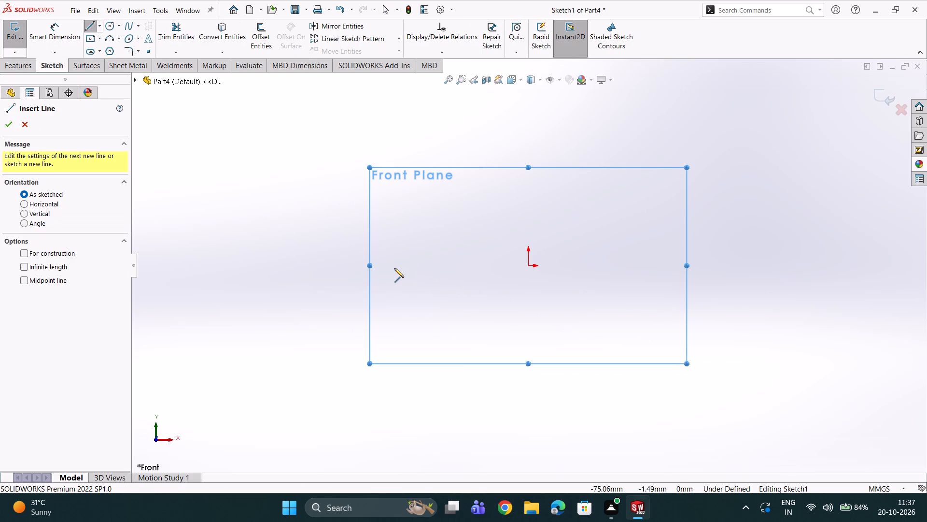
{"action": "left_click", "coordinate": [394, 267]}
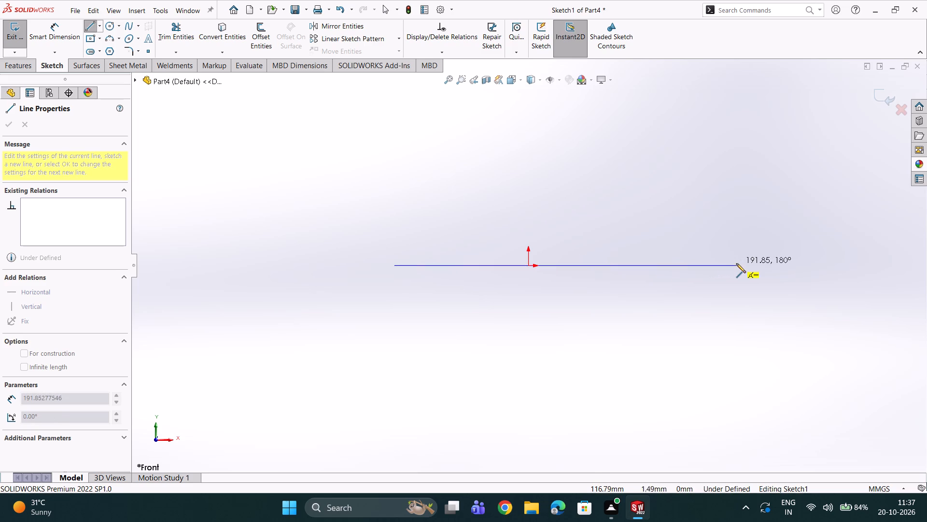
{"action": "double_click", "coordinate": [771, 267]}
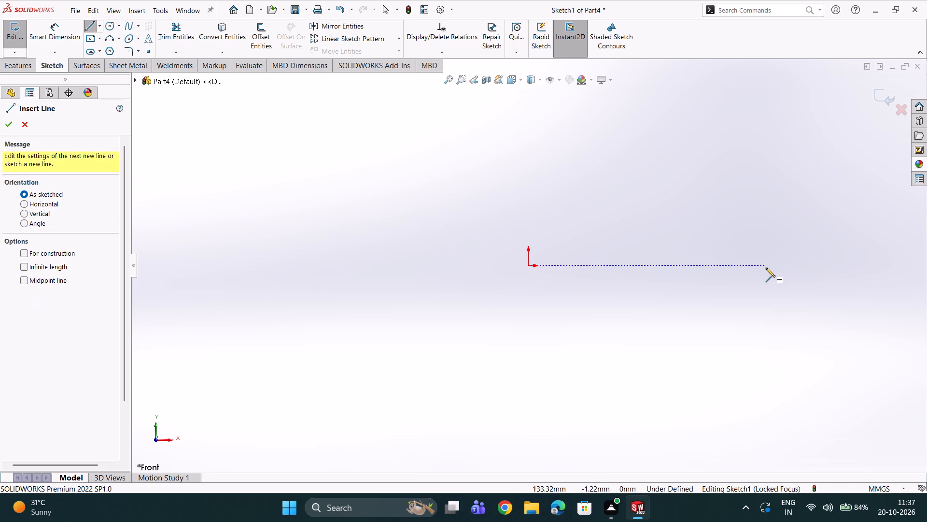
{"action": "left_click", "coordinate": [766, 268]}
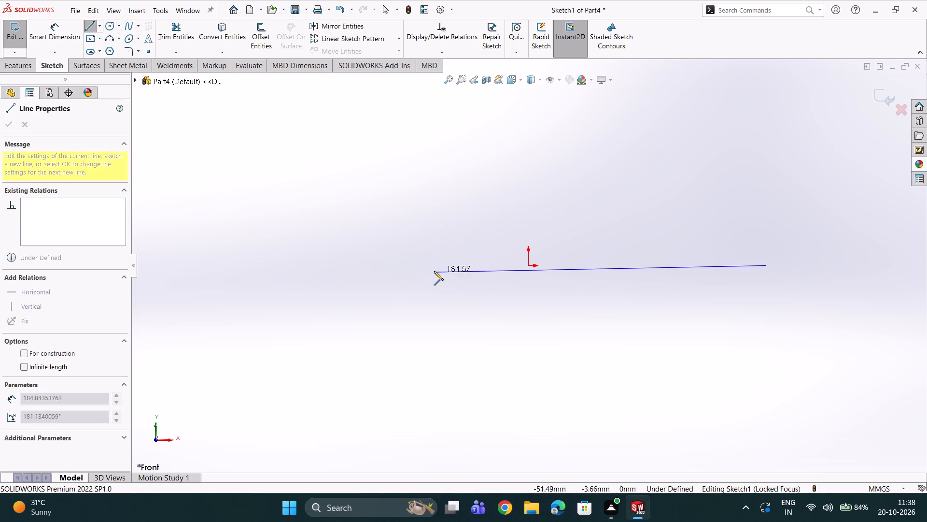
{"action": "left_click", "coordinate": [355, 263]}
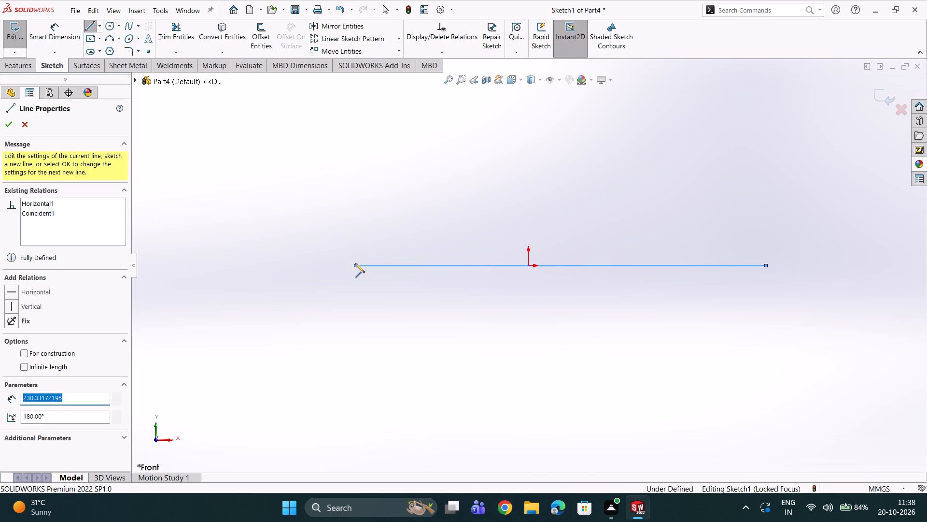
{"action": "right_click", "coordinate": [355, 263]}
{"action": "left_click", "coordinate": [377, 271]}
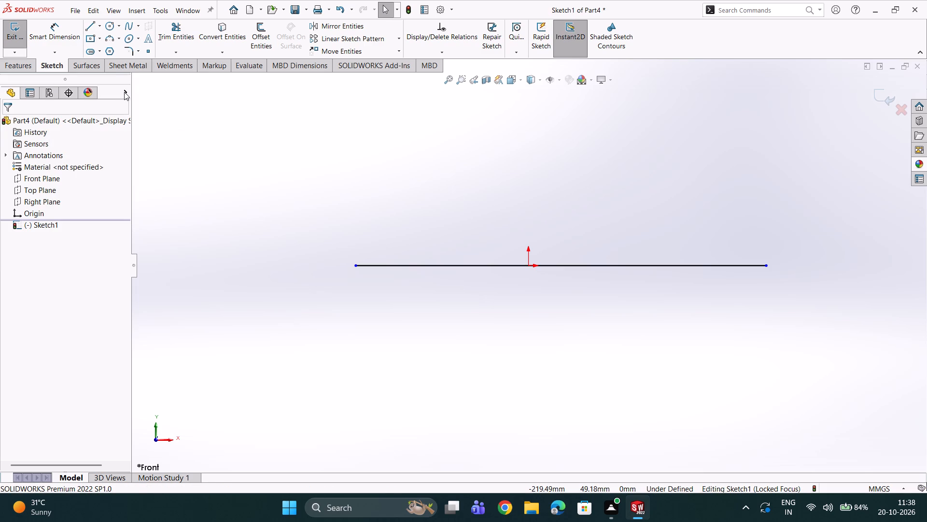
Draw perimeter circles tangent above both line ends, with radii of about 10.7 mm at the left end and 16.1 mm at the right end.
{"action": "left_click", "coordinate": [109, 27]}
{"action": "left_click", "coordinate": [42, 160]}
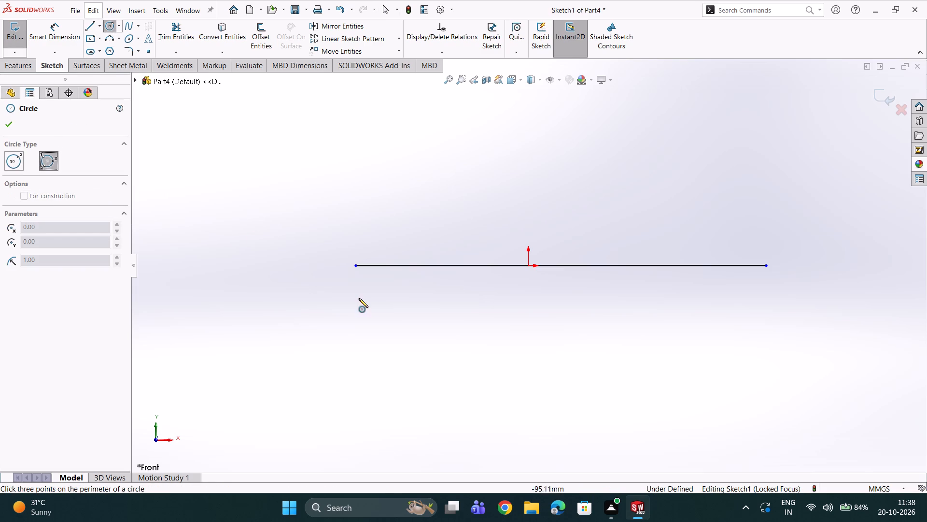
{"action": "left_click", "coordinate": [354, 265]}
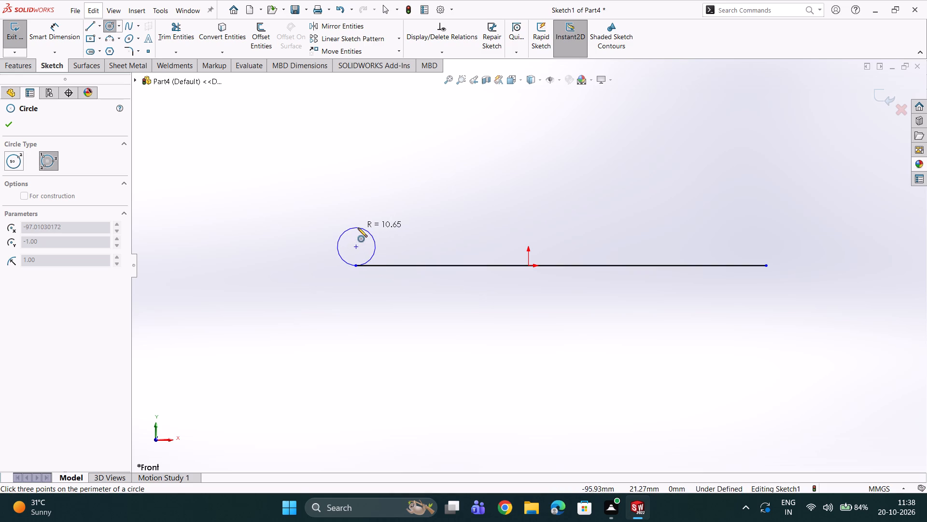
{"action": "left_click", "coordinate": [358, 228]}
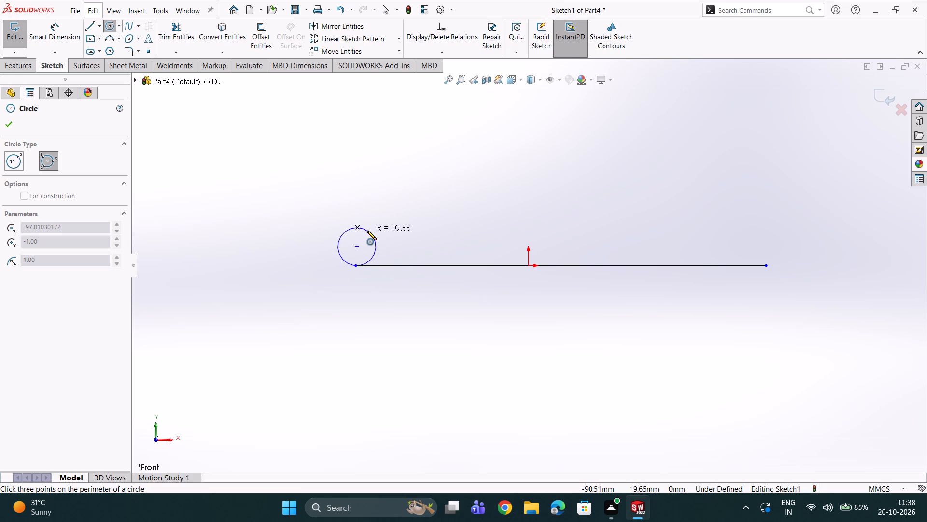
{"action": "left_click", "coordinate": [367, 231]}
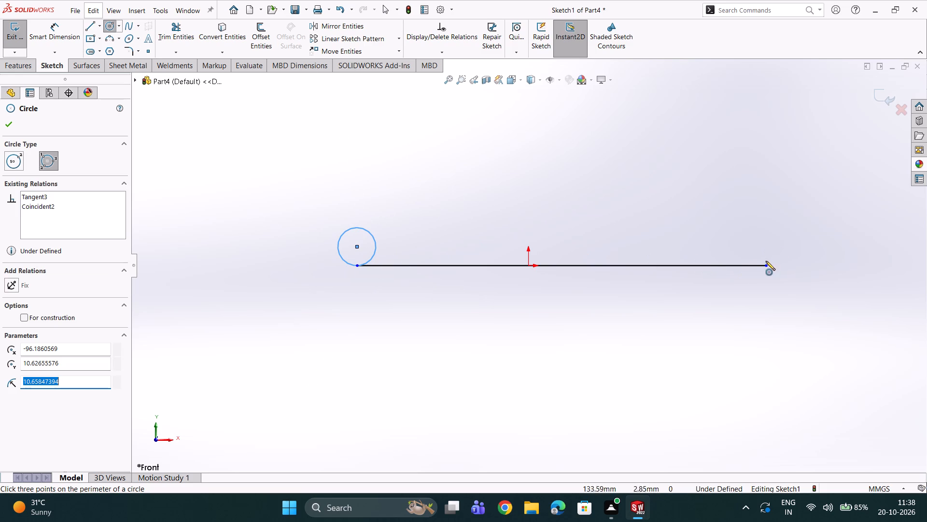
{"action": "left_click", "coordinate": [766, 264]}
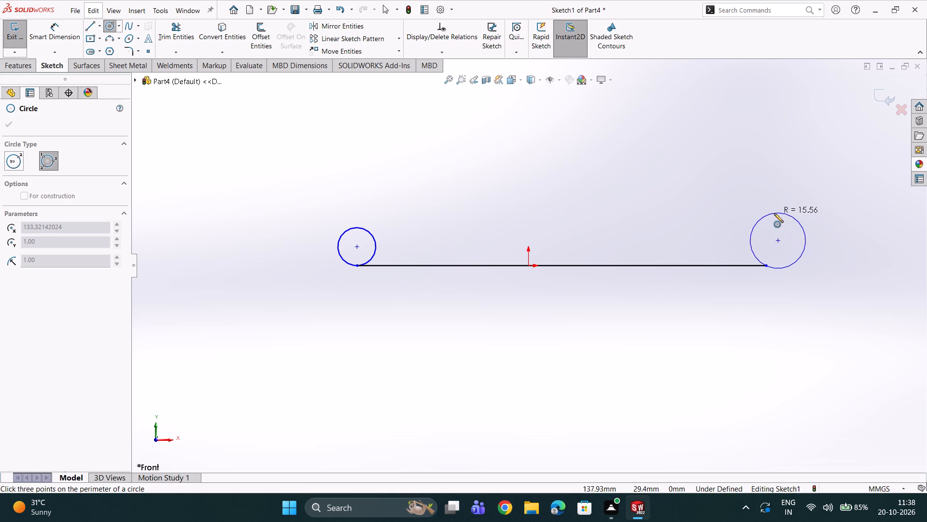
{"action": "left_click", "coordinate": [743, 249]}
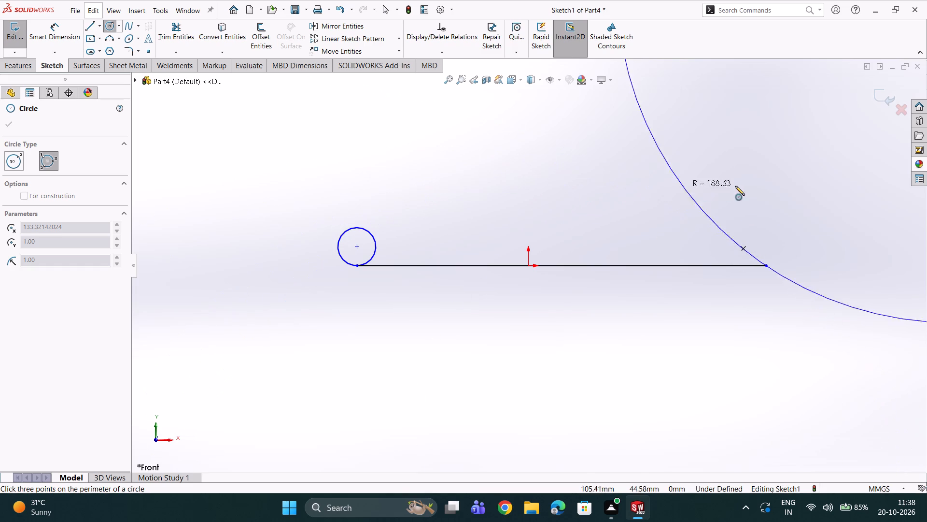
{"action": "left_click", "coordinate": [755, 212]}
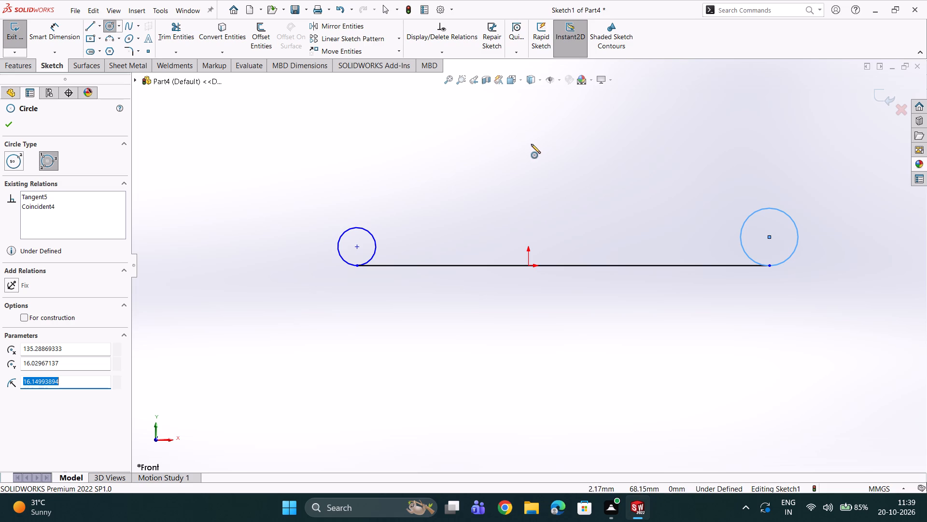
Draw a perimeter circle of about 9.2 mm radius above the line, centered about 16 mm left of and 48 mm above the origin.
{"action": "left_click", "coordinate": [505, 164]}
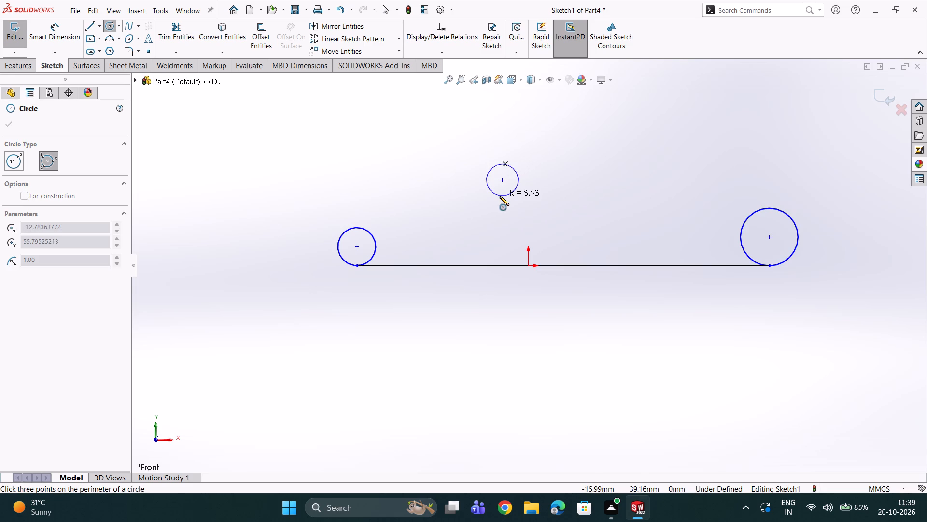
{"action": "left_click", "coordinate": [500, 196]}
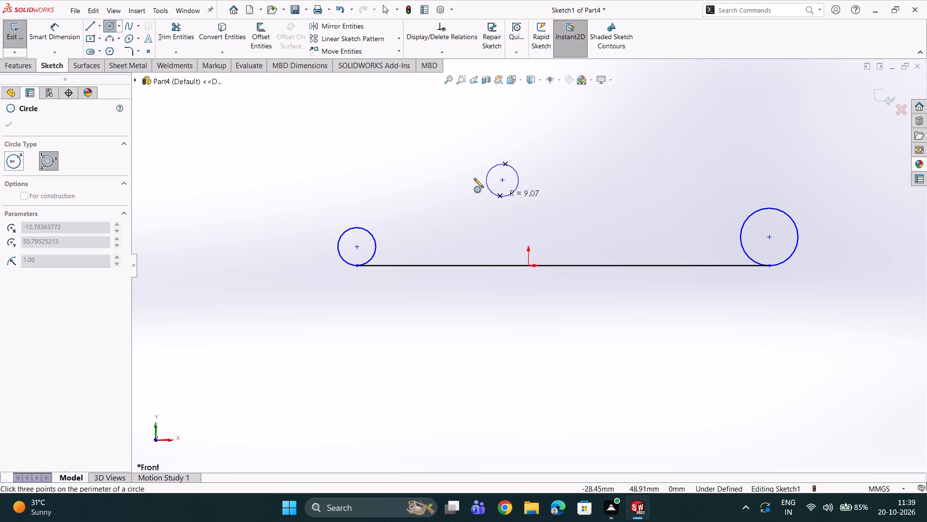
{"action": "left_click", "coordinate": [483, 177]}
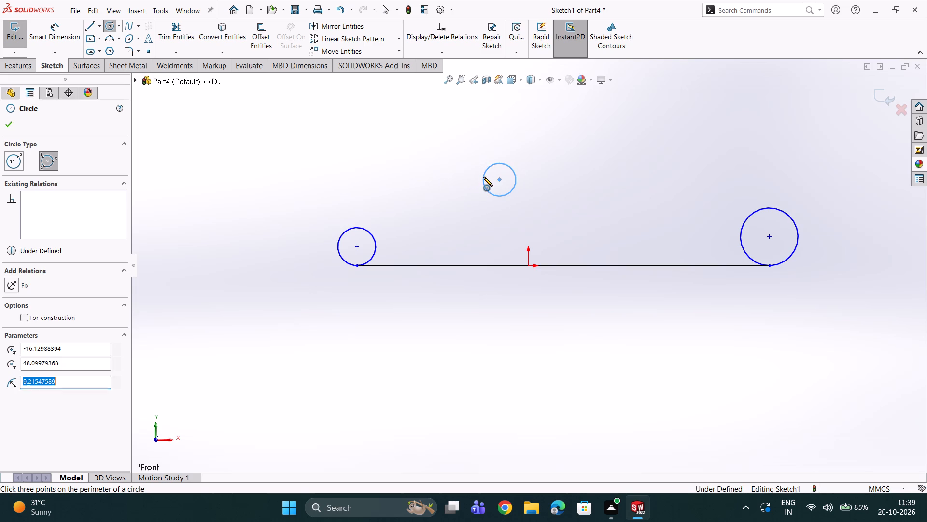
Dimension the horizontal line's length as 90 mm, placing the dimension below it.
{"action": "scroll", "coordinate": [452, 194], "scroll_direction": "down", "scroll_amount": 2}
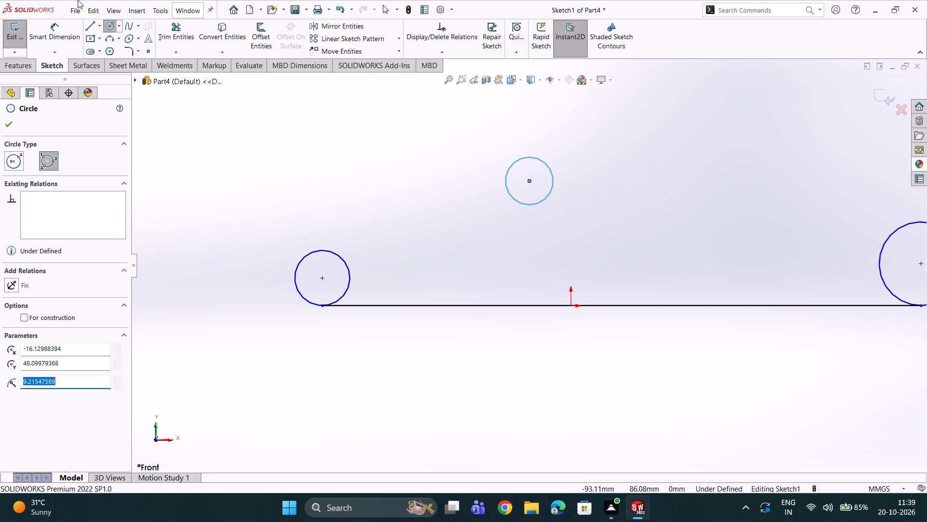
{"action": "left_click", "coordinate": [51, 30]}
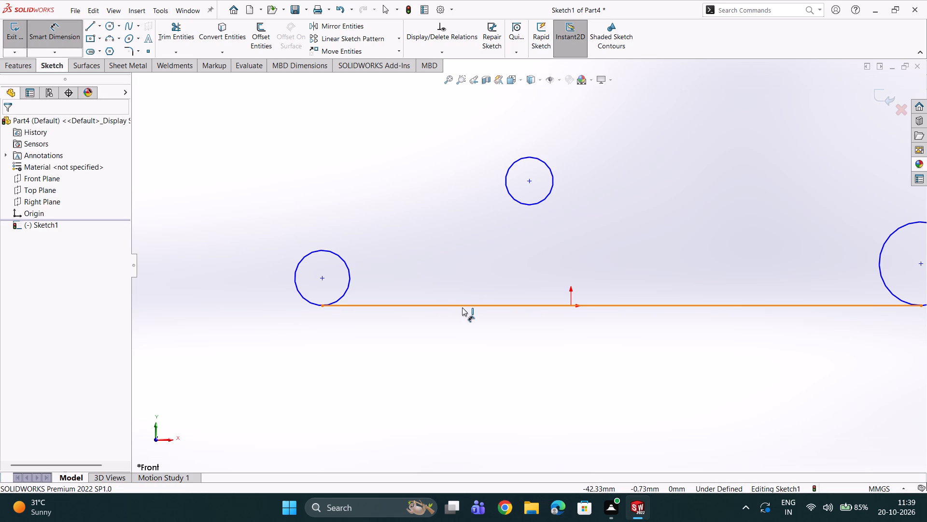
{"action": "left_click", "coordinate": [462, 307]}
{"action": "left_click", "coordinate": [657, 395]}
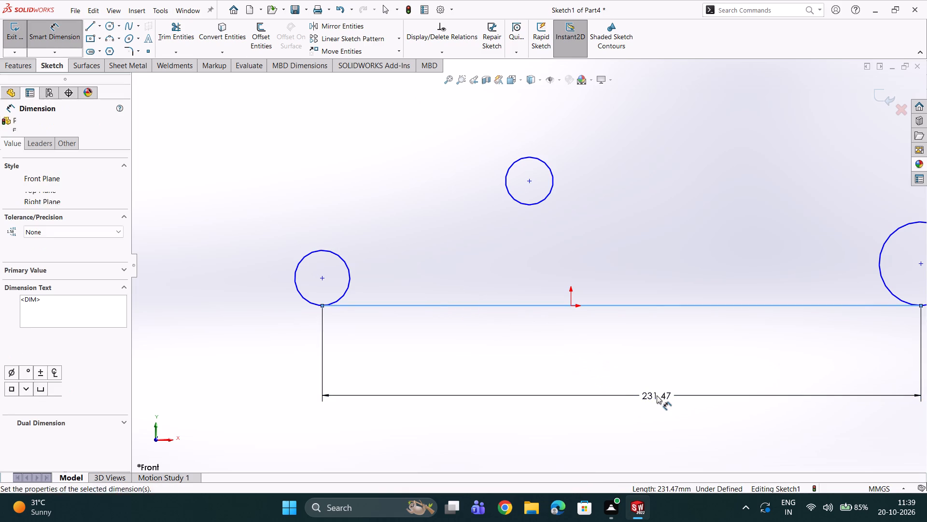
{"action": "type", "text": "90"}
{"action": "key", "text": "Return"}
Dimension the vertical distance from the upper circle's center to the horizontal line as 14 mm.
{"action": "scroll", "coordinate": [572, 370], "scroll_direction": "up", "scroll_amount": 3}
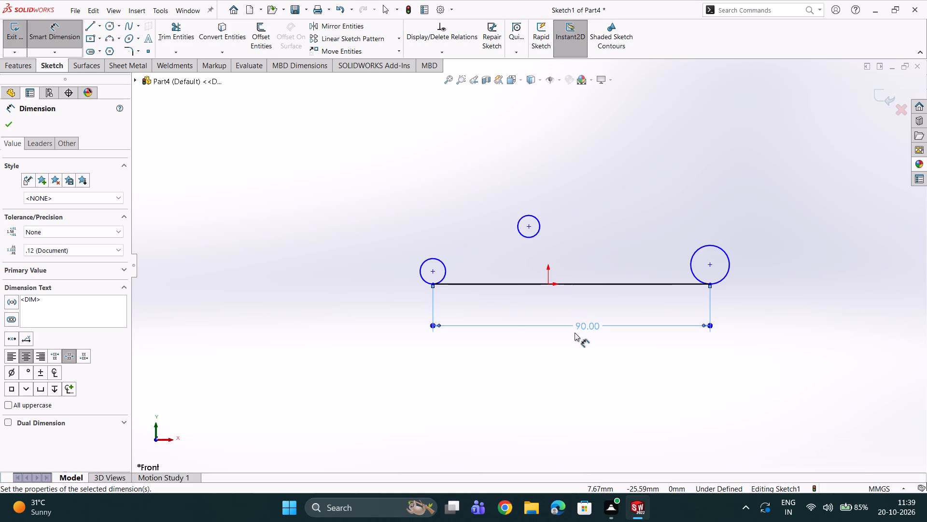
{"action": "scroll", "coordinate": [475, 278], "scroll_direction": "down", "scroll_amount": 2}
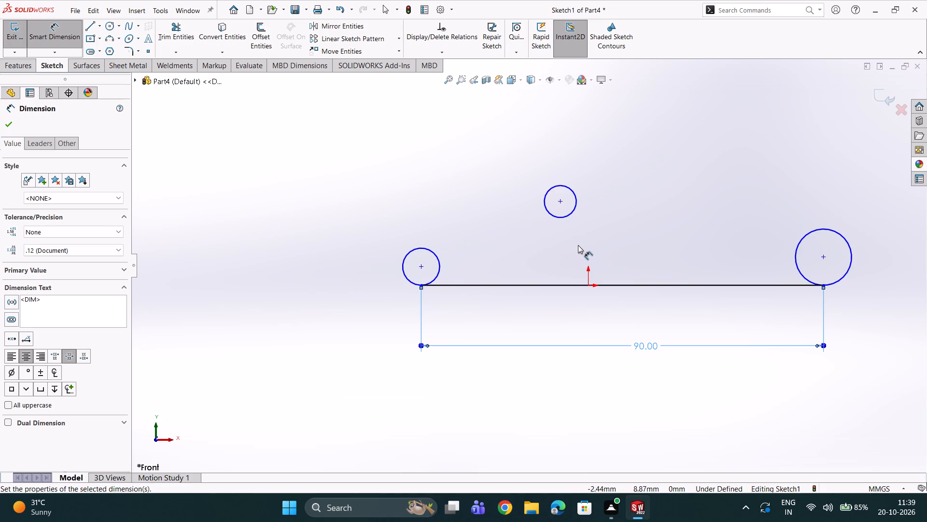
{"action": "left_click", "coordinate": [562, 200]}
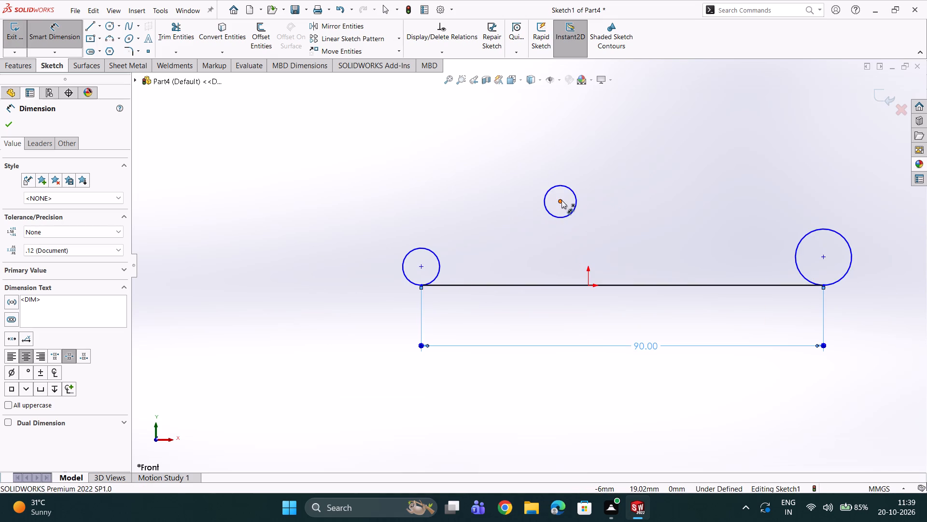
{"action": "left_click", "coordinate": [563, 287]}
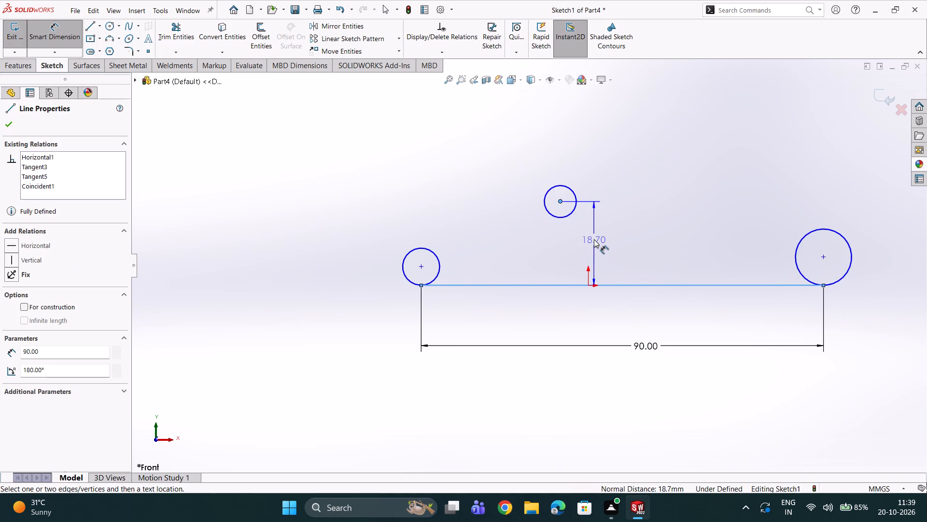
{"action": "double_click", "coordinate": [596, 240]}
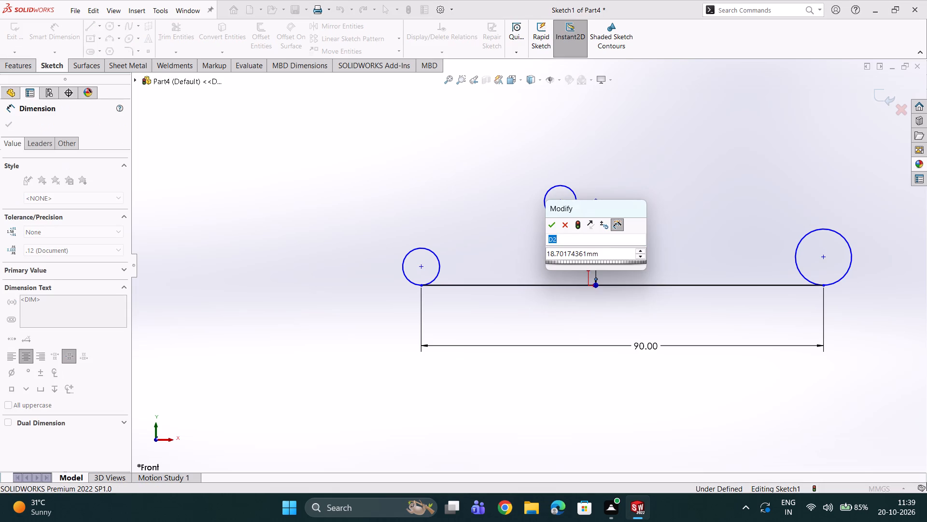
{"action": "type", "text": "14"}
{"action": "key", "text": "Return"}
{"action": "type", "text": "14"}
{"action": "key", "text": "Return"}
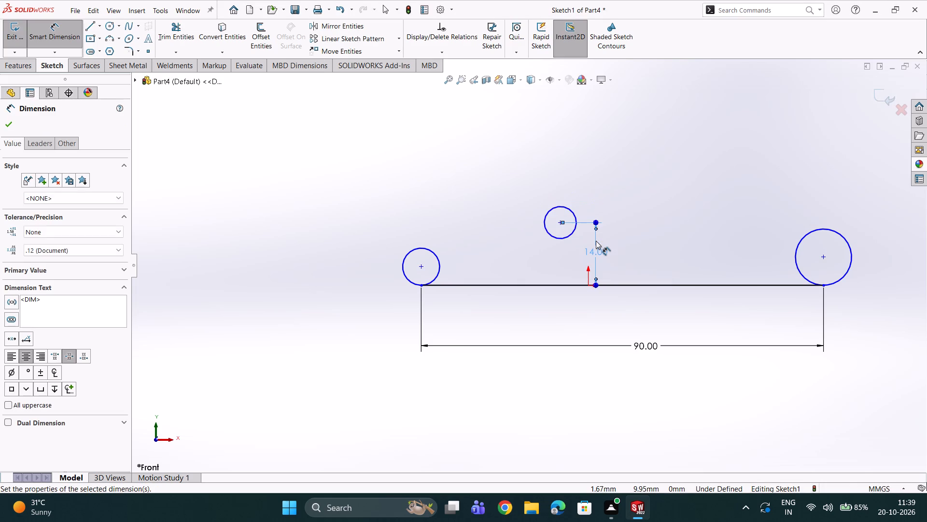
Draw a circle of about 8.8 mm radius concentric with the upper circle, surrounding it.
{"action": "scroll", "coordinate": [520, 170], "scroll_direction": "down", "scroll_amount": 4}
{"action": "scroll", "coordinate": [581, 277], "scroll_direction": "up", "scroll_amount": 1}
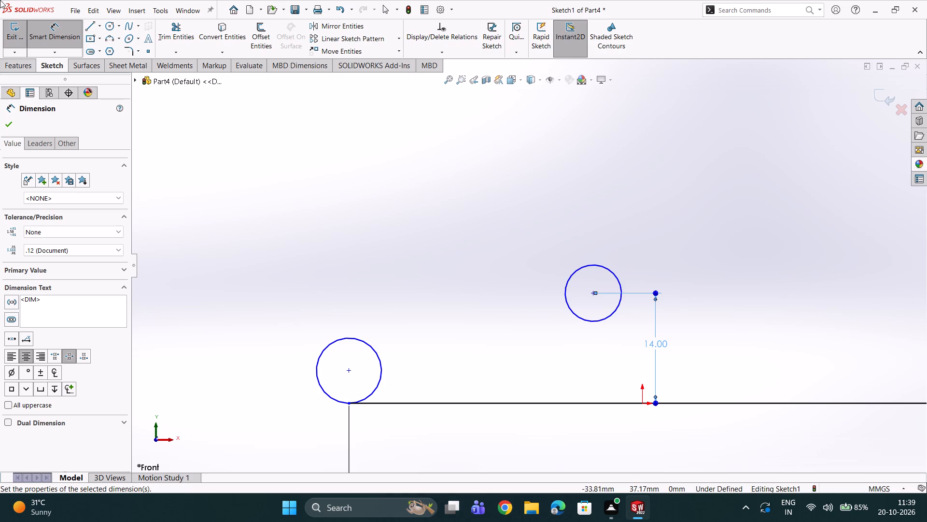
{"action": "left_click", "coordinate": [107, 26]}
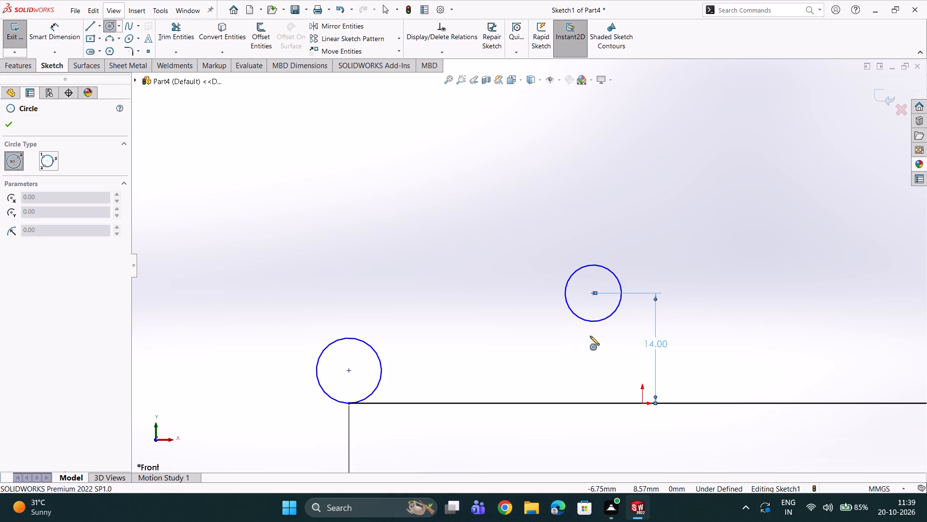
{"action": "left_click", "coordinate": [593, 293]}
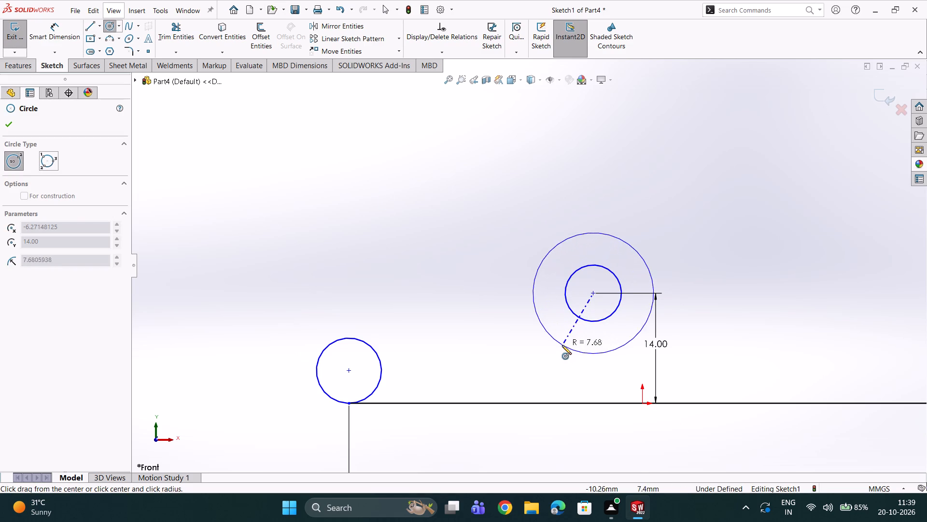
{"action": "left_click", "coordinate": [553, 349]}
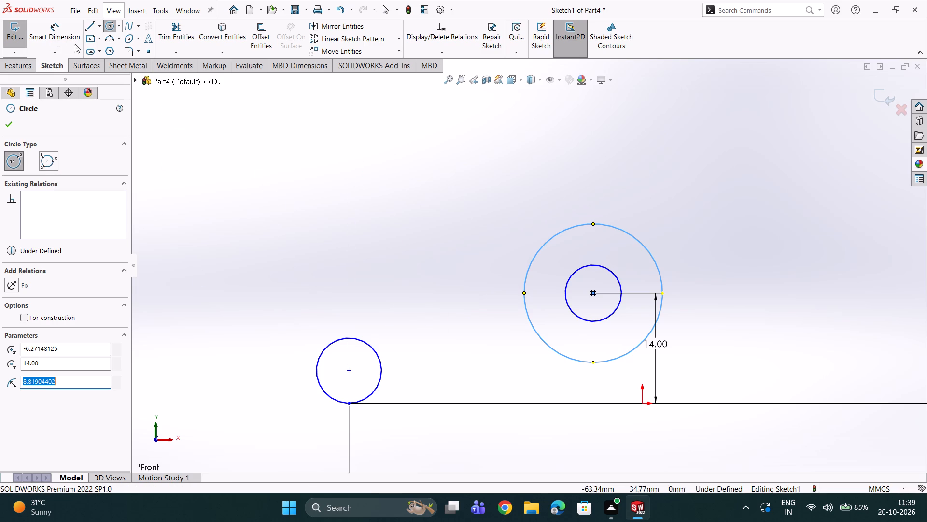
Draw a sloping line about 35 mm long from just above the left-end circle to just above the large upper circle.
{"action": "left_click", "coordinate": [86, 25]}
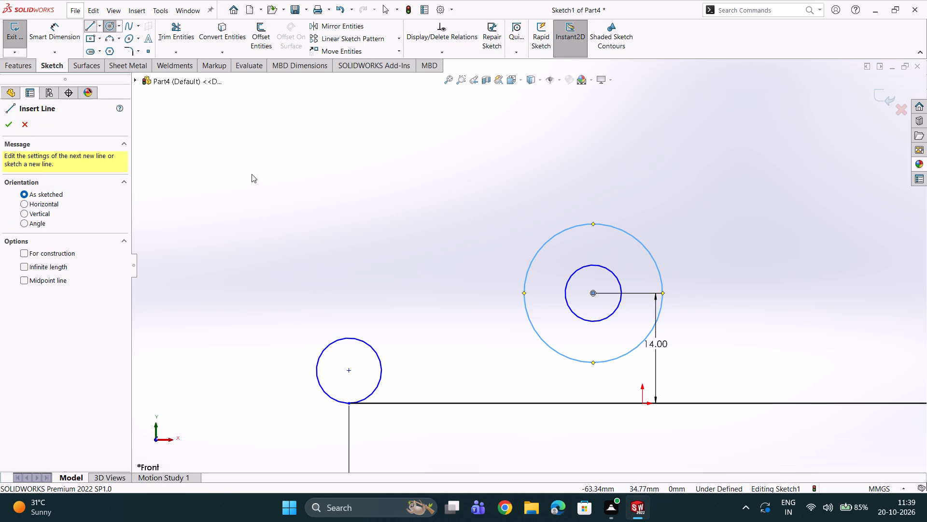
{"action": "left_click", "coordinate": [305, 341]}
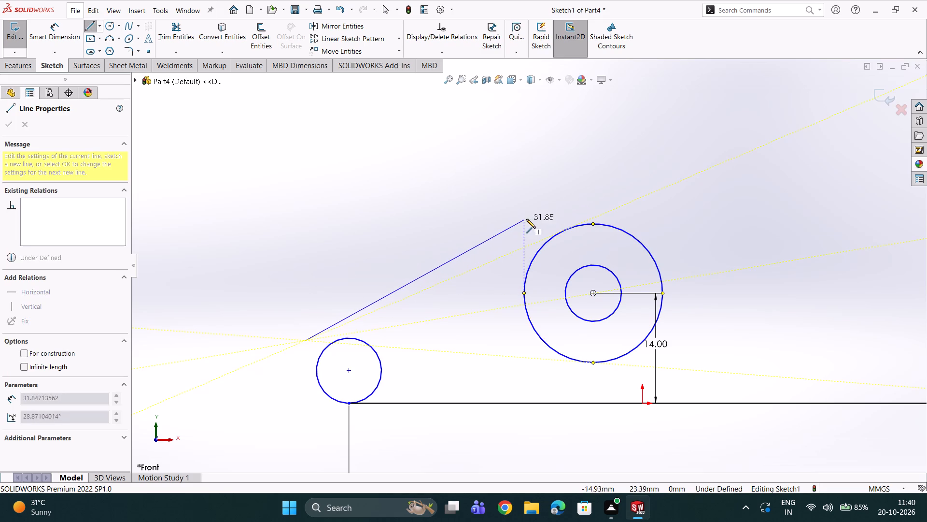
{"action": "left_click", "coordinate": [551, 217]}
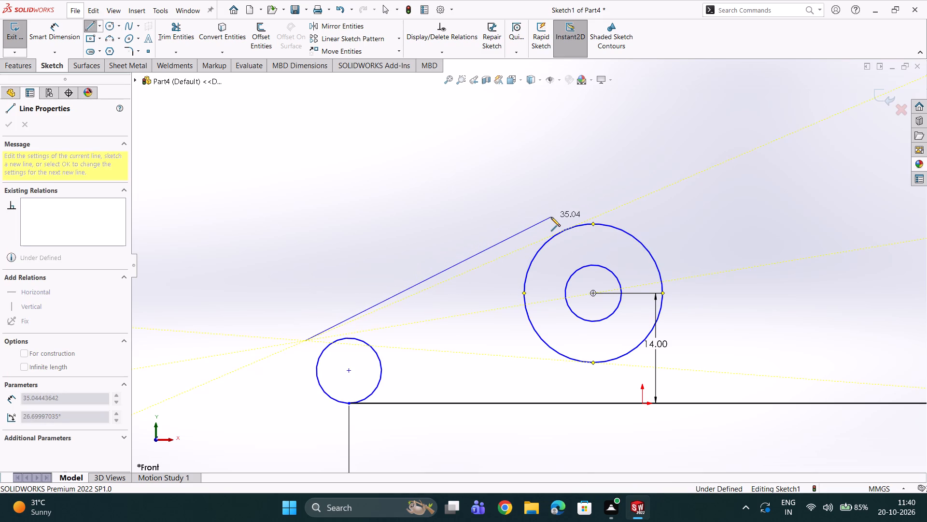
{"action": "key", "text": "Escape"}
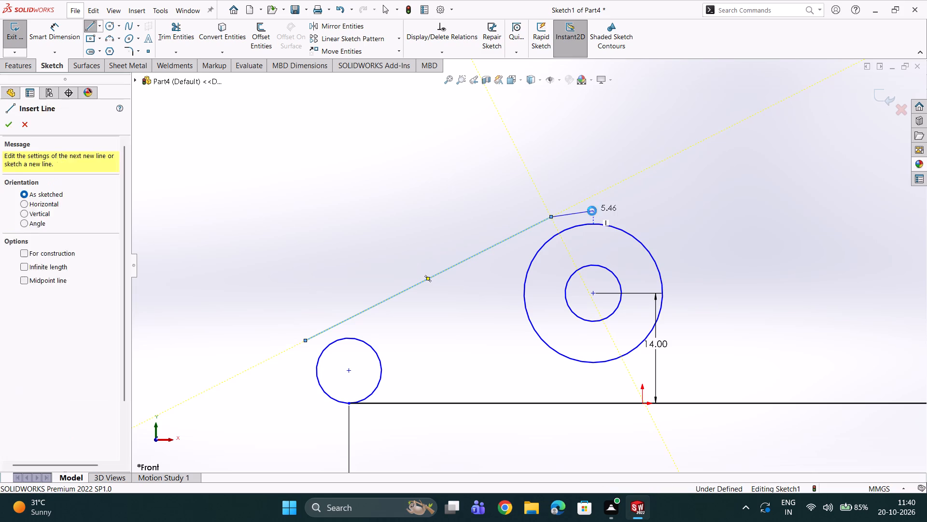
Draw a sloping line about 64 mm long from just above the large upper circle down past the top of the right-end circle.
{"action": "left_click", "coordinate": [94, 28]}
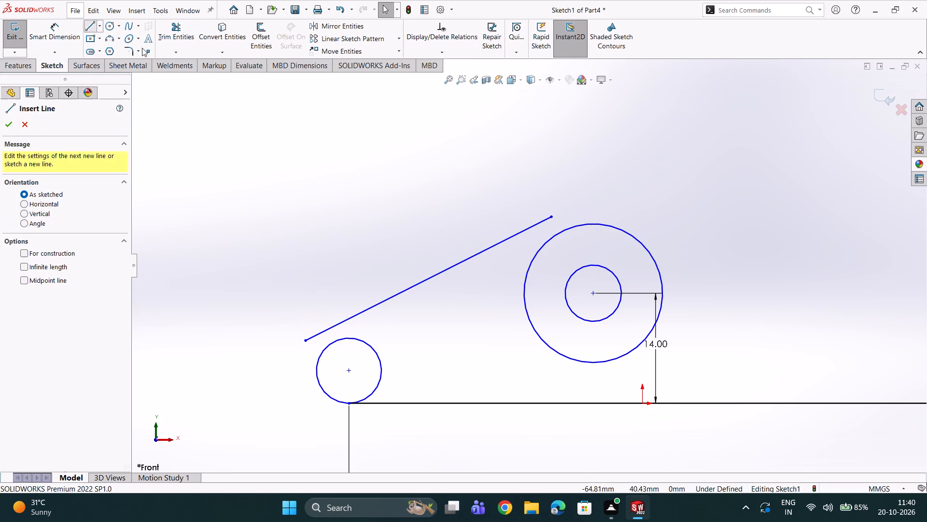
{"action": "scroll", "coordinate": [671, 231], "scroll_direction": "up", "scroll_amount": 4}
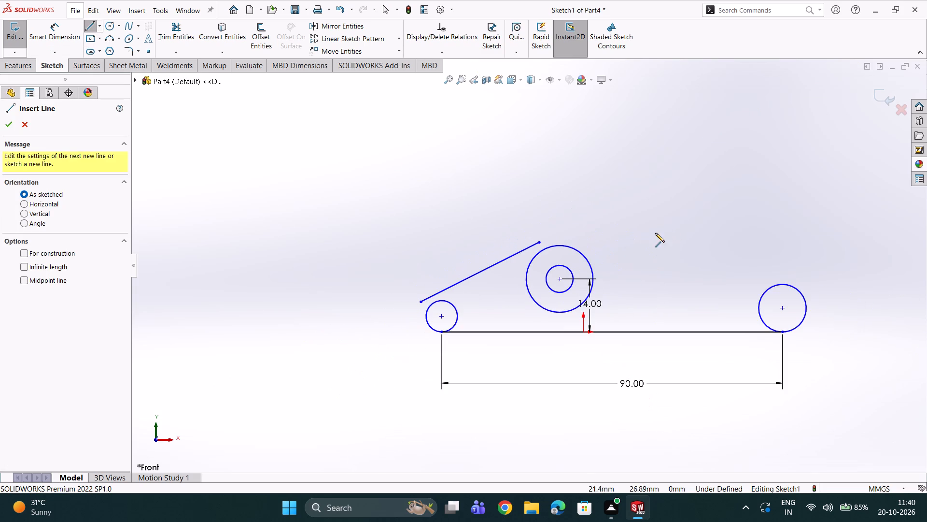
{"action": "left_click", "coordinate": [583, 244]}
{"action": "left_click", "coordinate": [822, 288]}
{"action": "scroll", "coordinate": [822, 288], "scroll_direction": "down", "scroll_amount": 2}
{"action": "key", "text": "grave"}
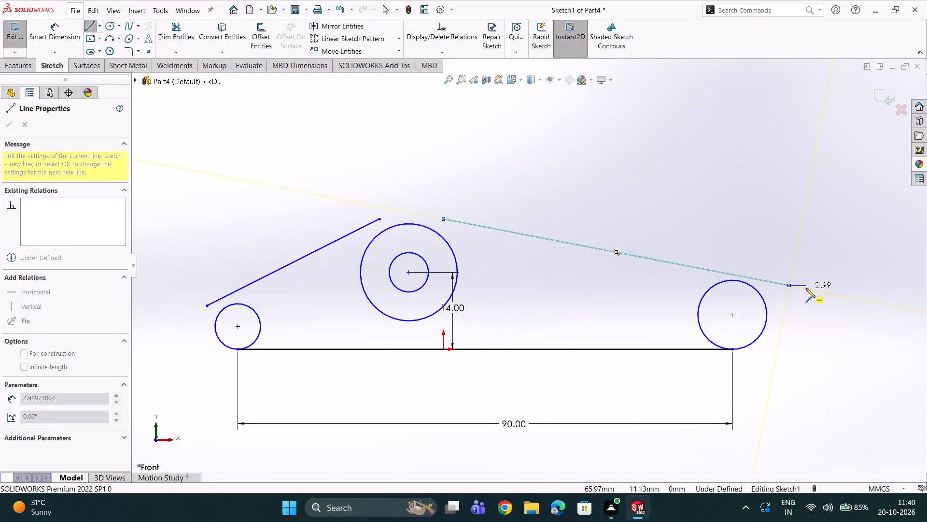
{"action": "key", "text": "Escape"}
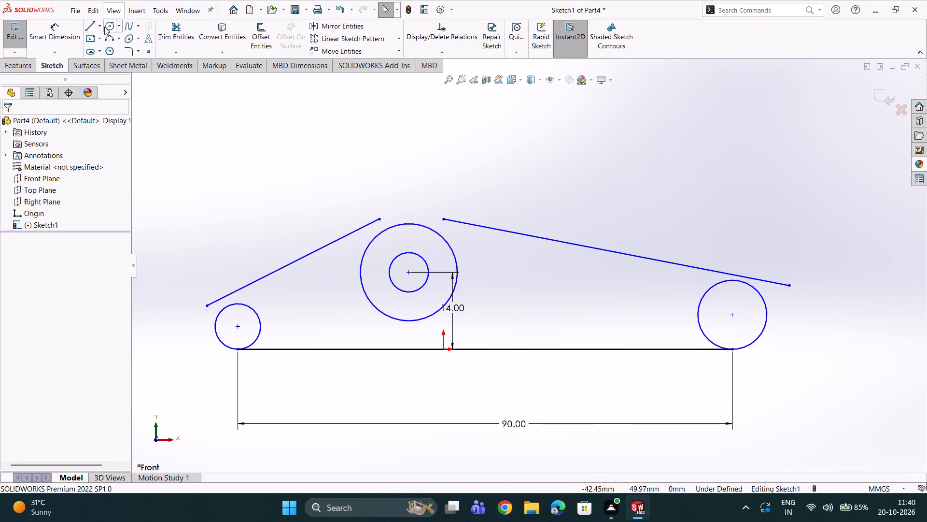
Draw concentric inner circles of about 1.8 mm radius in the left-end circle and 2.4 mm radius in the right-end circle.
{"action": "left_click", "coordinate": [104, 27]}
{"action": "left_click", "coordinate": [238, 326]}
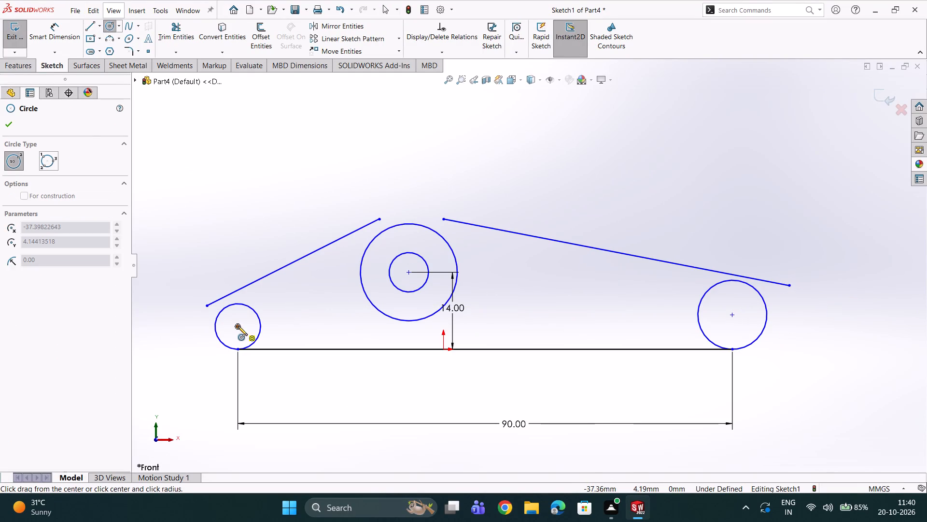
{"action": "left_click", "coordinate": [236, 336]}
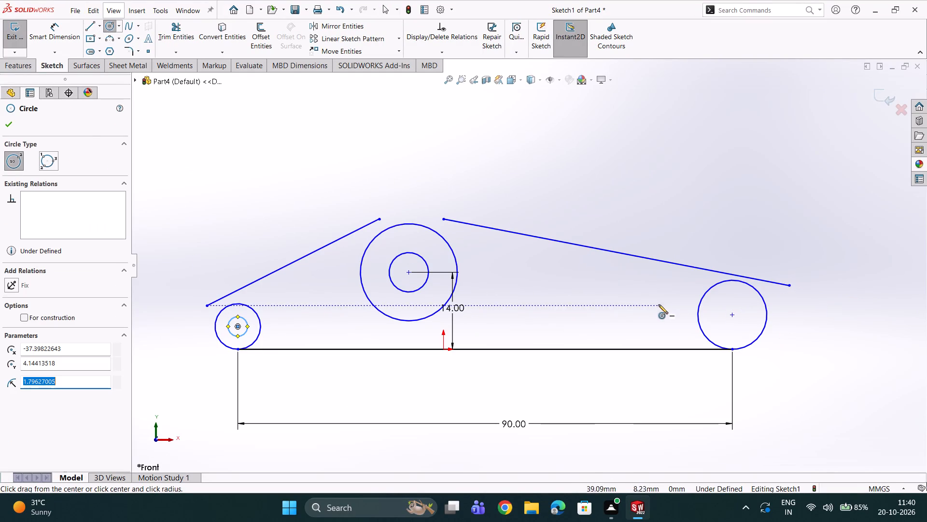
{"action": "left_click", "coordinate": [731, 315]}
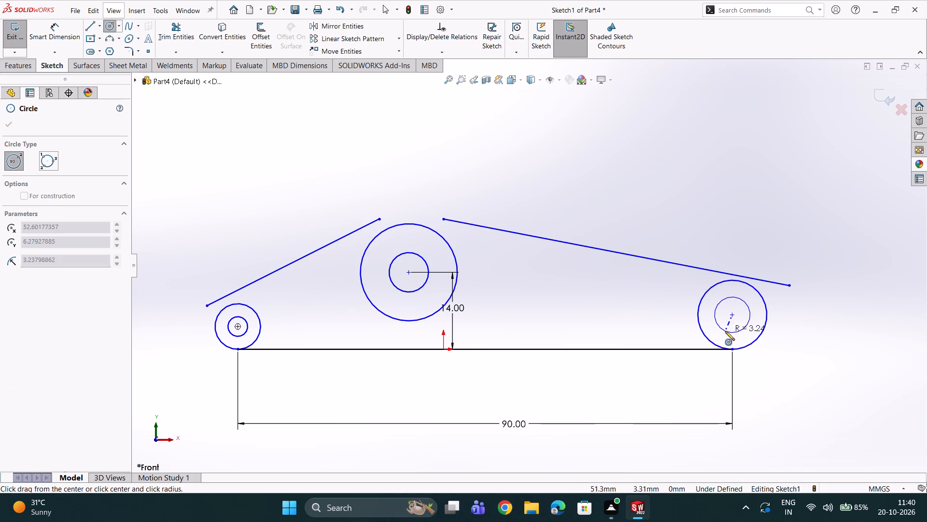
{"action": "double_click", "coordinate": [726, 328]}
{"action": "scroll", "coordinate": [450, 301], "scroll_direction": "down", "scroll_amount": 1}
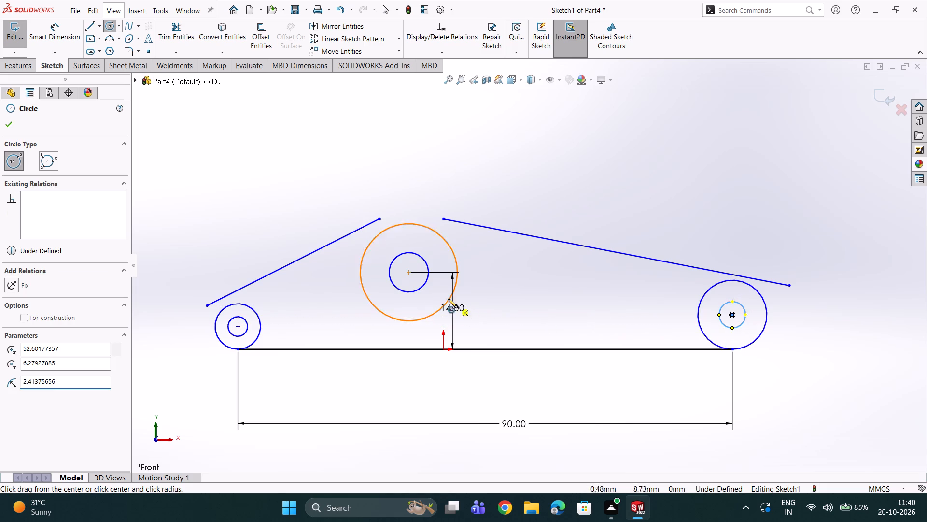
{"action": "key", "text": "Escape"}
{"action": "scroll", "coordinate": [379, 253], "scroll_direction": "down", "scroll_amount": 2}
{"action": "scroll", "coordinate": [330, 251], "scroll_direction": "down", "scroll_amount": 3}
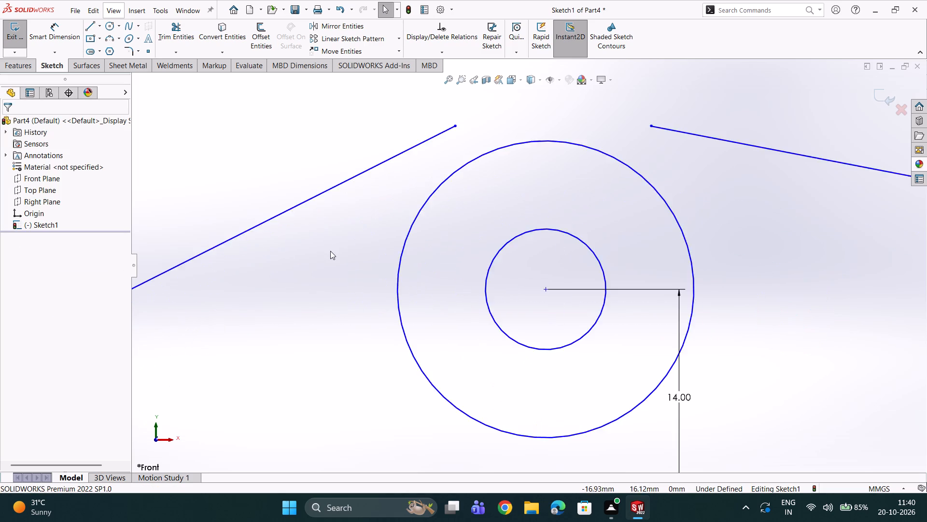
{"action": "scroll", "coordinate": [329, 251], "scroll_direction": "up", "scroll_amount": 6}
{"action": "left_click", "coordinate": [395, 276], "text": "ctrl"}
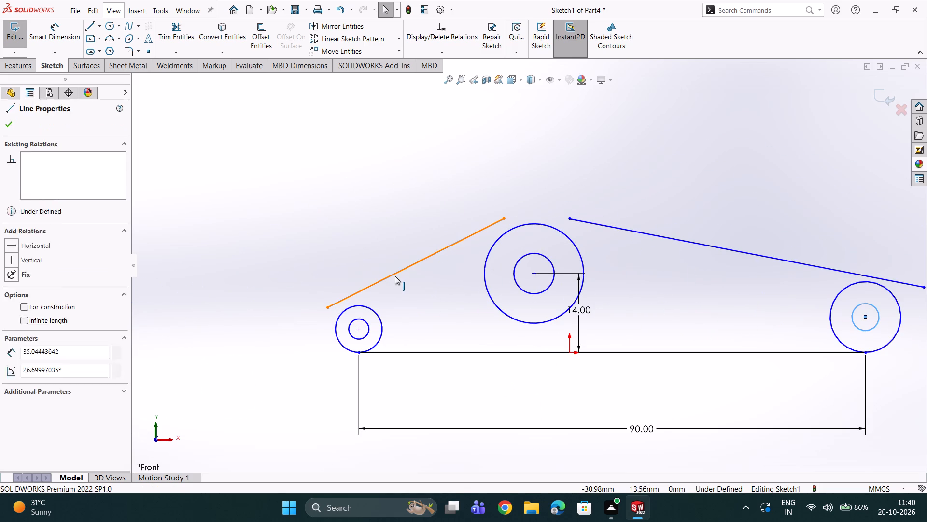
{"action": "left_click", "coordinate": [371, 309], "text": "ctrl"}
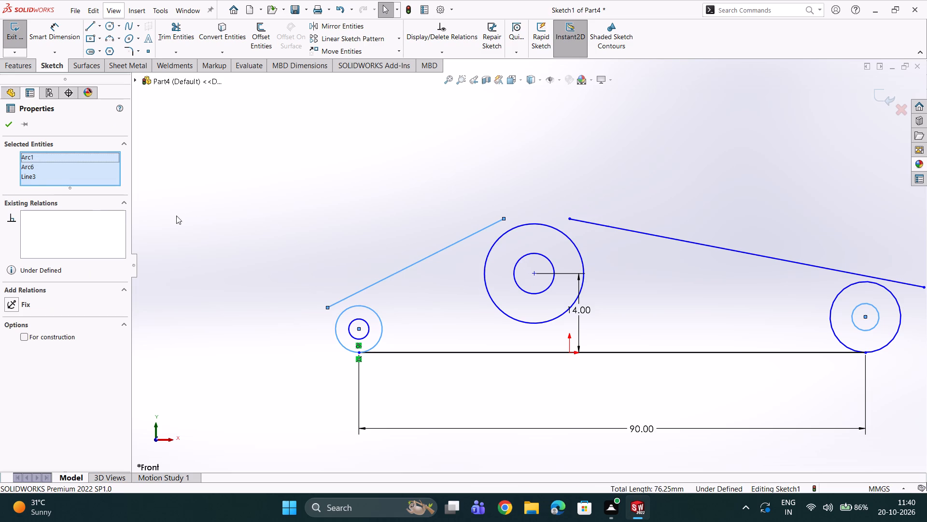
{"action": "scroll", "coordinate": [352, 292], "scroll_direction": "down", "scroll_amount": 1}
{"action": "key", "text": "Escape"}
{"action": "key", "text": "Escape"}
Make the left sloping line tangent to the outer circle at the base line's left end.
{"action": "left_click", "coordinate": [391, 279]}
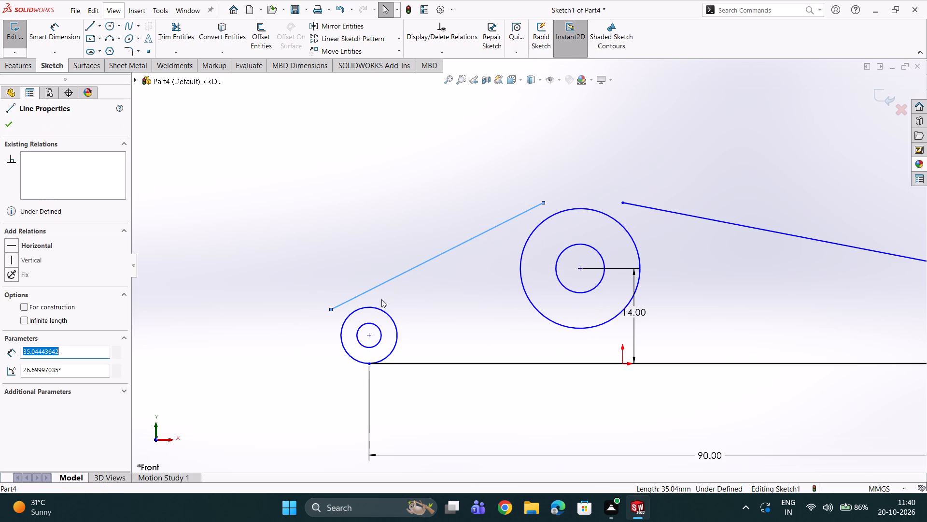
{"action": "left_click", "coordinate": [378, 307], "text": "ctrl"}
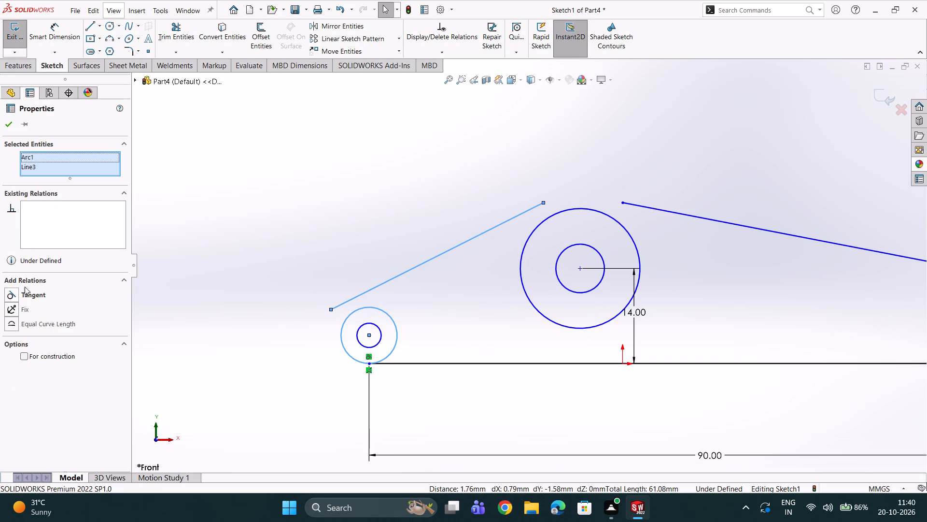
{"action": "left_click", "coordinate": [14, 295]}
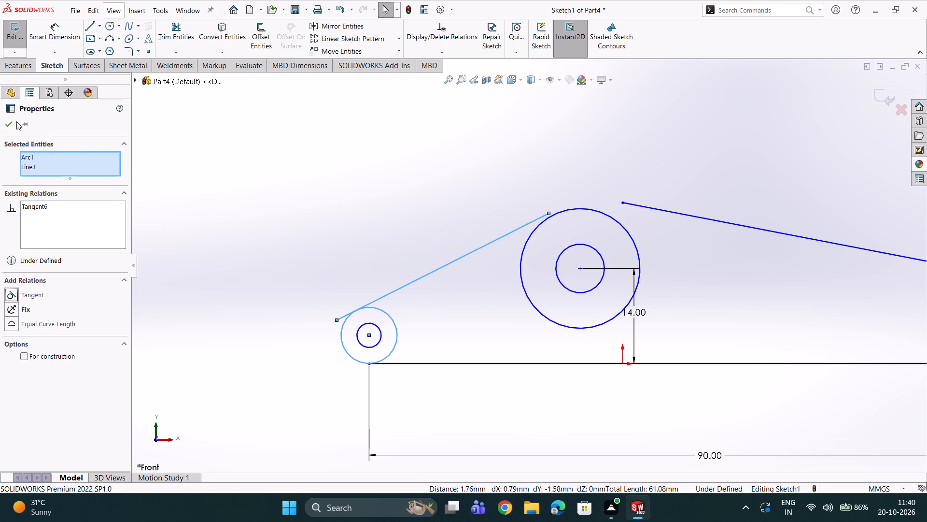
{"action": "left_click", "coordinate": [8, 123]}
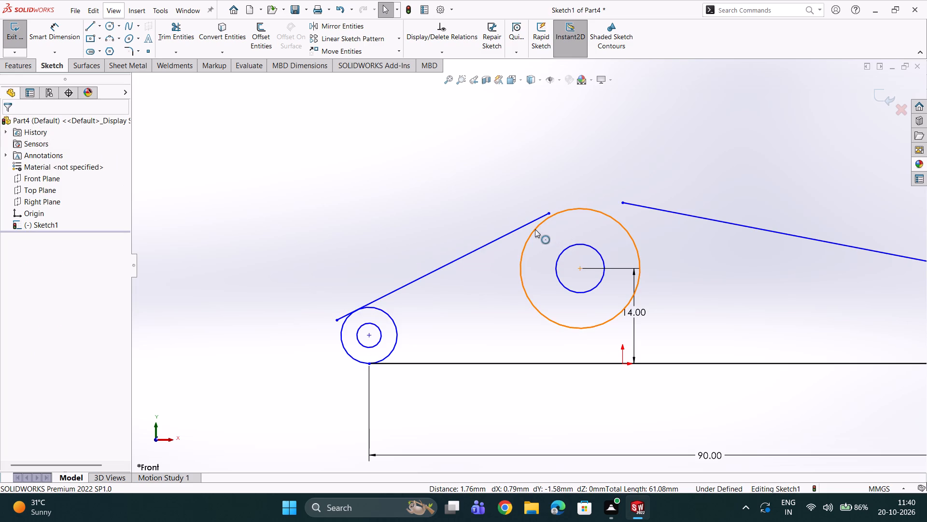
Make the left sloping line tangent to the upper outer circle.
{"action": "left_click", "coordinate": [535, 229], "text": "ctrl"}
{"action": "left_click", "coordinate": [513, 230], "text": "ctrl"}
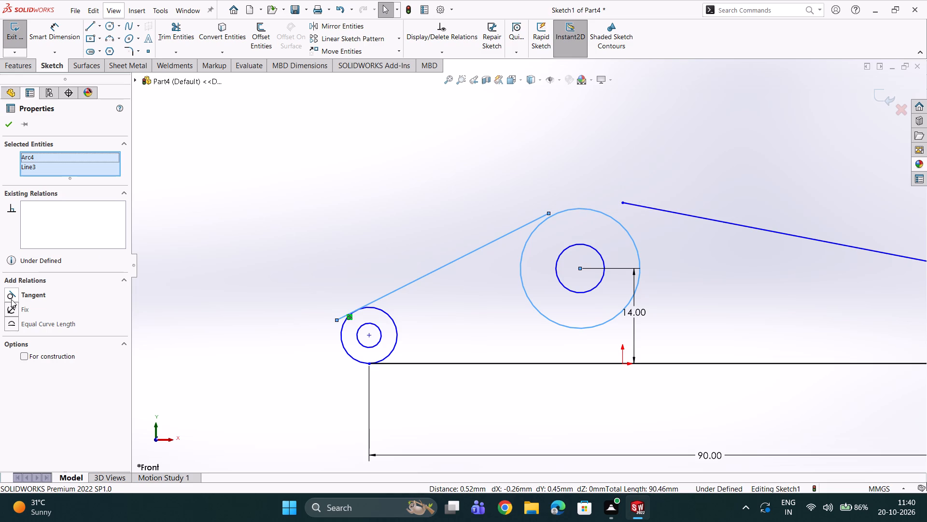
{"action": "double_click", "coordinate": [11, 294]}
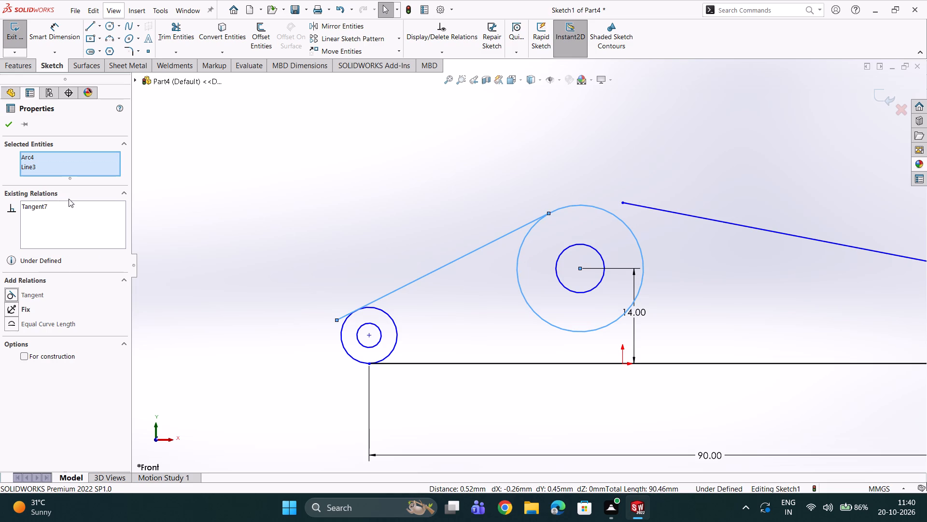
{"action": "left_click", "coordinate": [10, 127]}
Trim the left sloping line's lower end that extends beyond its tangent point on the left-end outer circle.
{"action": "scroll", "coordinate": [502, 254], "scroll_direction": "down", "scroll_amount": 1}
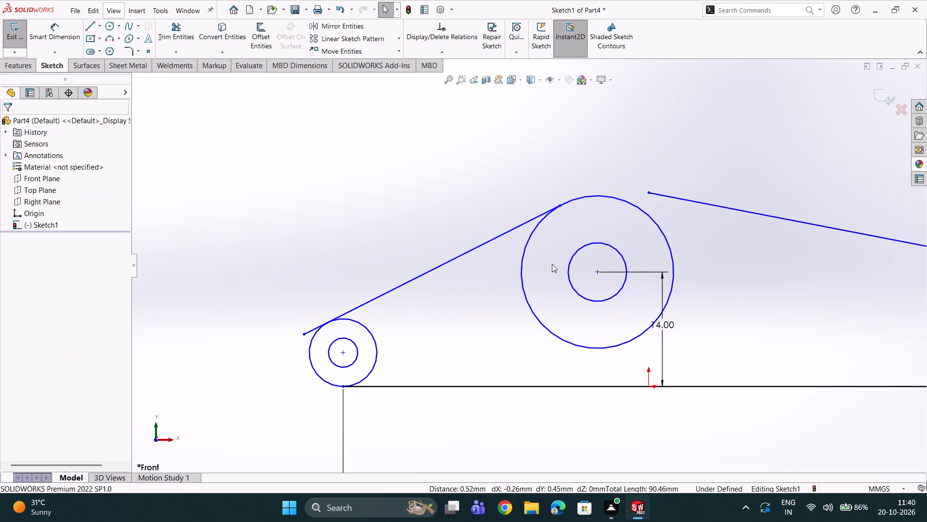
{"action": "scroll", "coordinate": [554, 264], "scroll_direction": "down", "scroll_amount": 1}
{"action": "scroll", "coordinate": [608, 269], "scroll_direction": "down", "scroll_amount": 2}
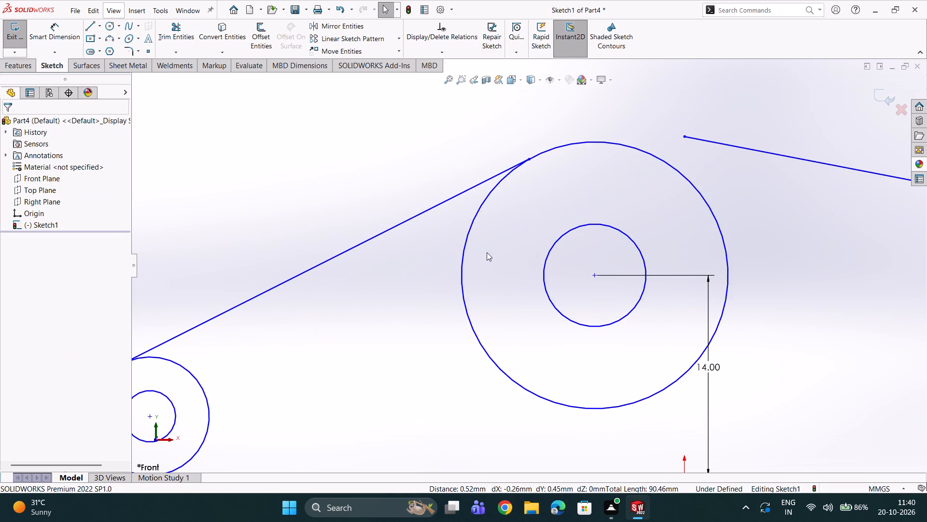
{"action": "scroll", "coordinate": [413, 255], "scroll_direction": "up", "scroll_amount": 3}
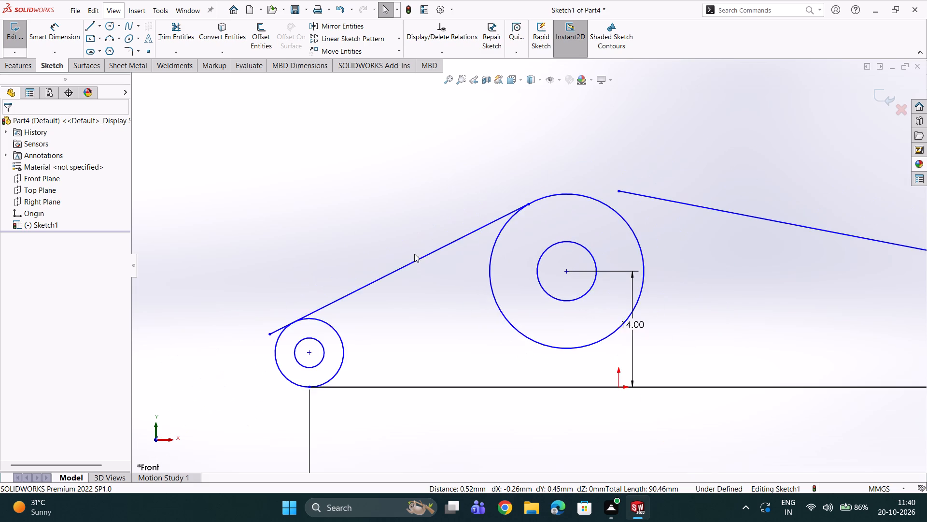
{"action": "scroll", "coordinate": [380, 263], "scroll_direction": "down", "scroll_amount": 1}
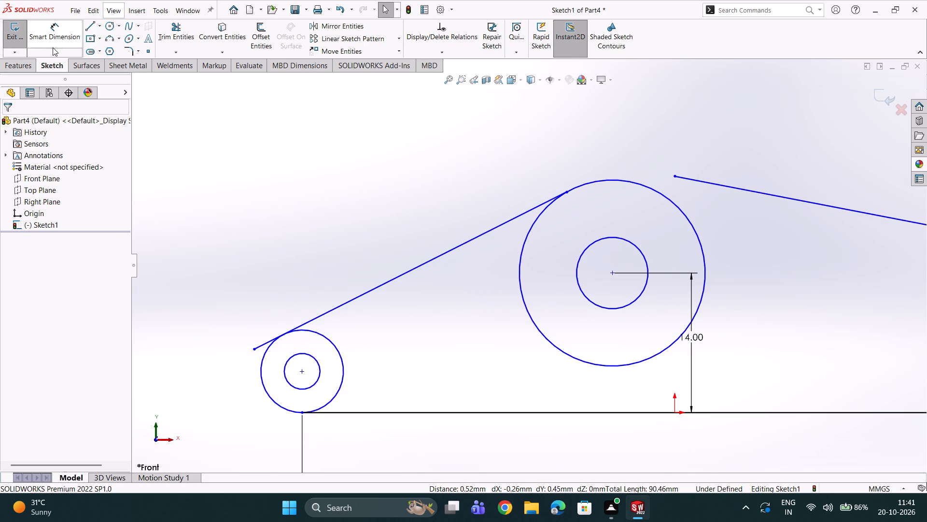
{"action": "left_click", "coordinate": [178, 37]}
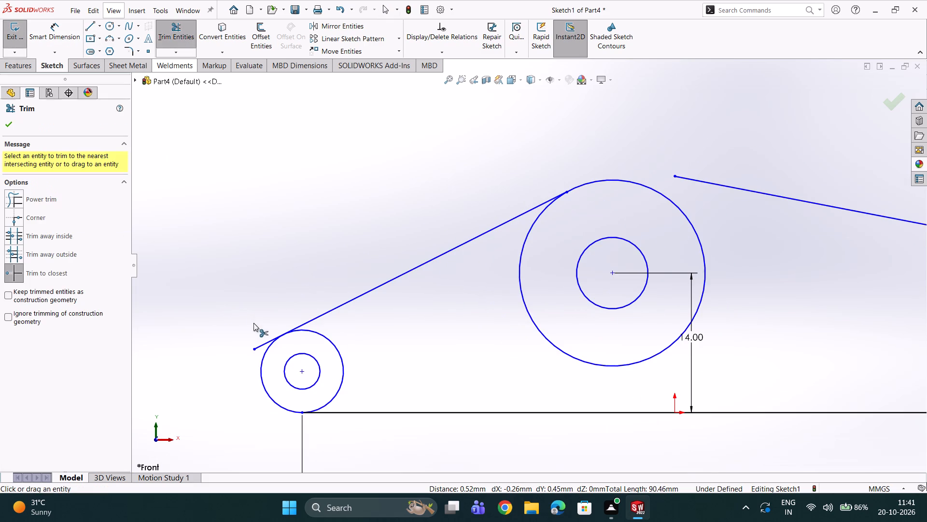
{"action": "double_click", "coordinate": [258, 348]}
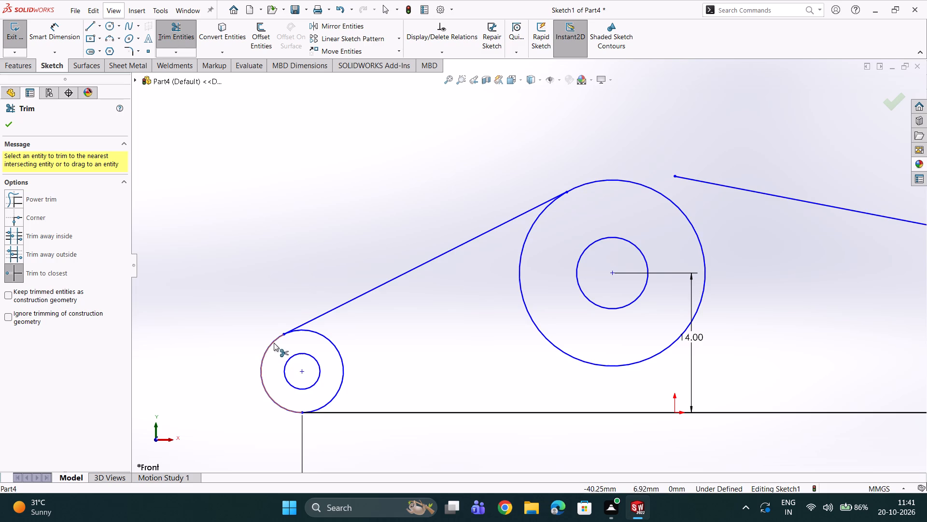
{"action": "scroll", "coordinate": [391, 296], "scroll_direction": "up", "scroll_amount": 2}
{"action": "scroll", "coordinate": [521, 250], "scroll_direction": "down", "scroll_amount": 2}
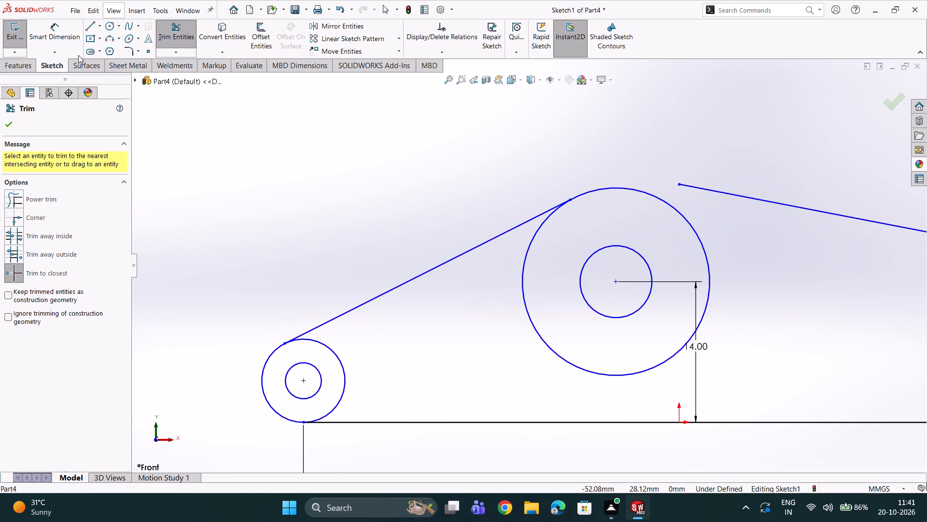
{"action": "key", "text": "Escape"}
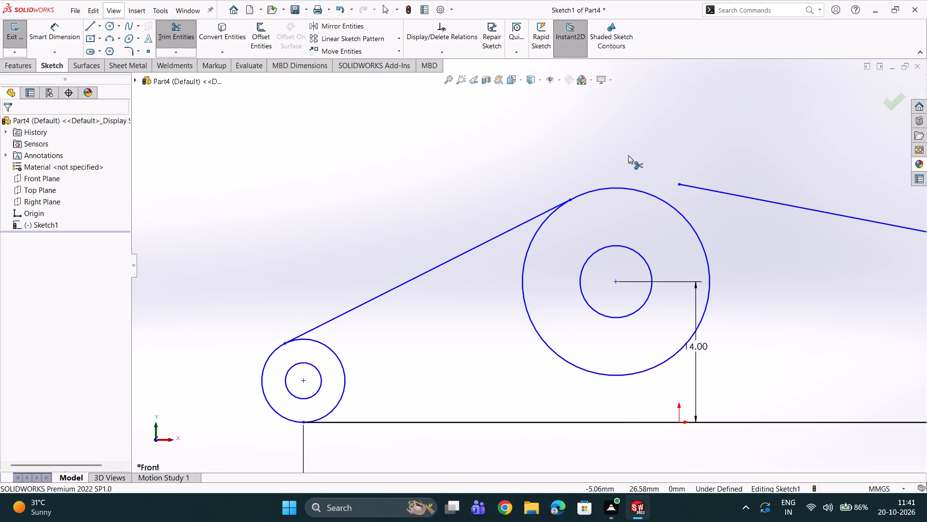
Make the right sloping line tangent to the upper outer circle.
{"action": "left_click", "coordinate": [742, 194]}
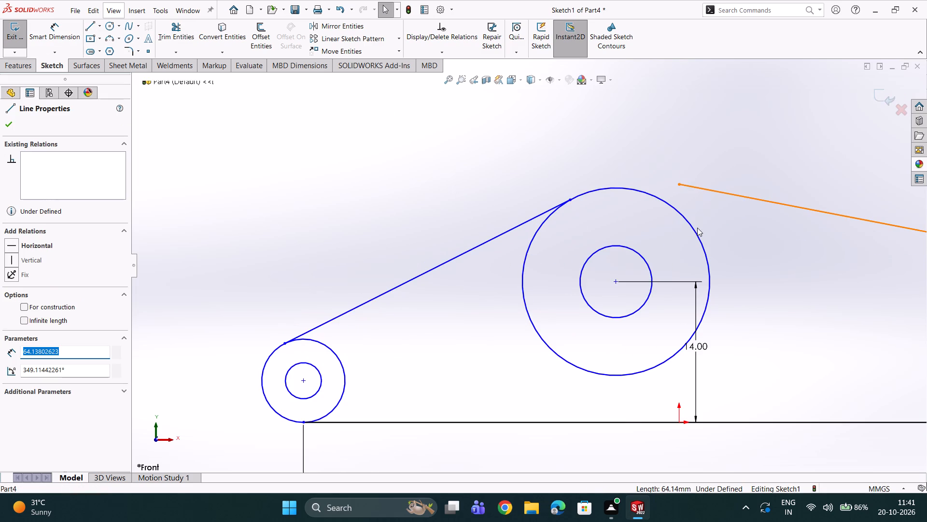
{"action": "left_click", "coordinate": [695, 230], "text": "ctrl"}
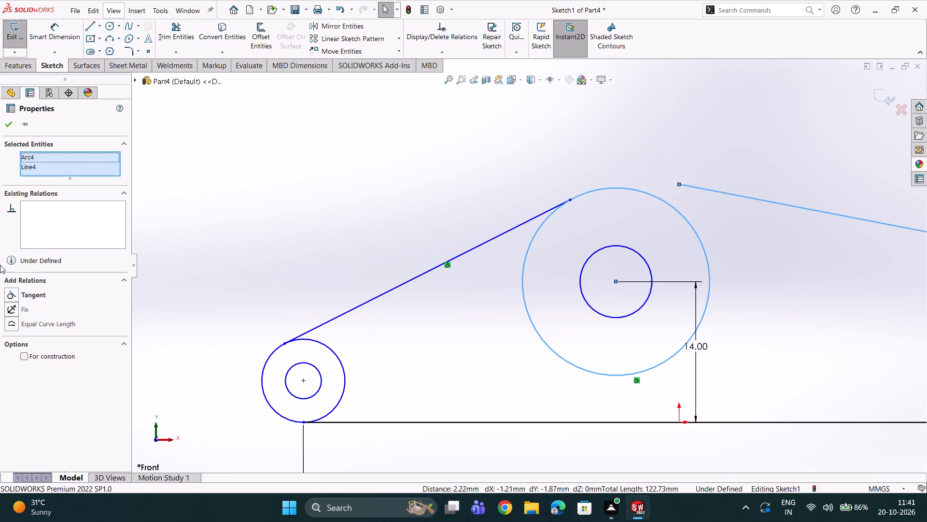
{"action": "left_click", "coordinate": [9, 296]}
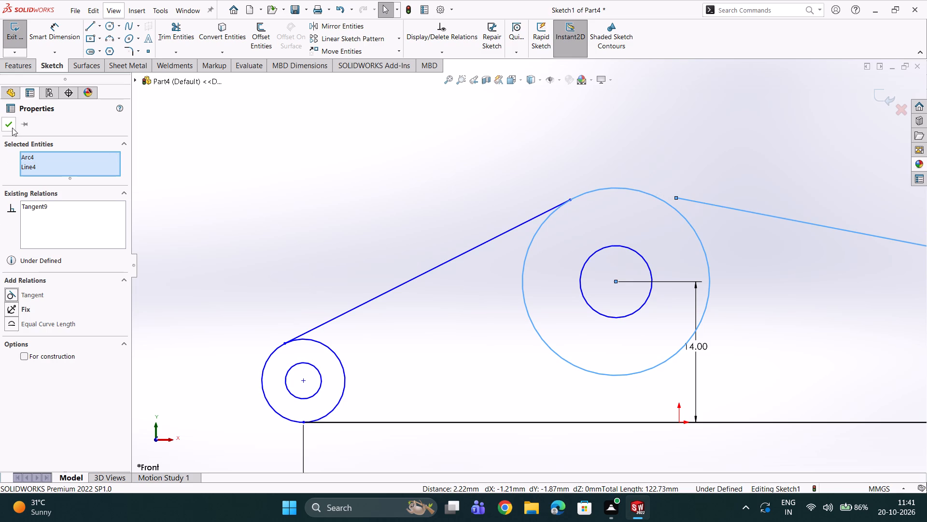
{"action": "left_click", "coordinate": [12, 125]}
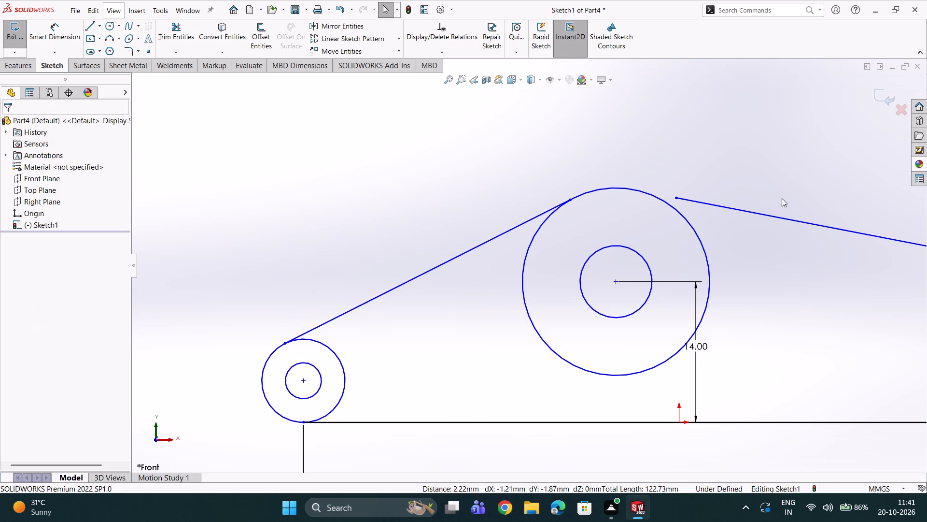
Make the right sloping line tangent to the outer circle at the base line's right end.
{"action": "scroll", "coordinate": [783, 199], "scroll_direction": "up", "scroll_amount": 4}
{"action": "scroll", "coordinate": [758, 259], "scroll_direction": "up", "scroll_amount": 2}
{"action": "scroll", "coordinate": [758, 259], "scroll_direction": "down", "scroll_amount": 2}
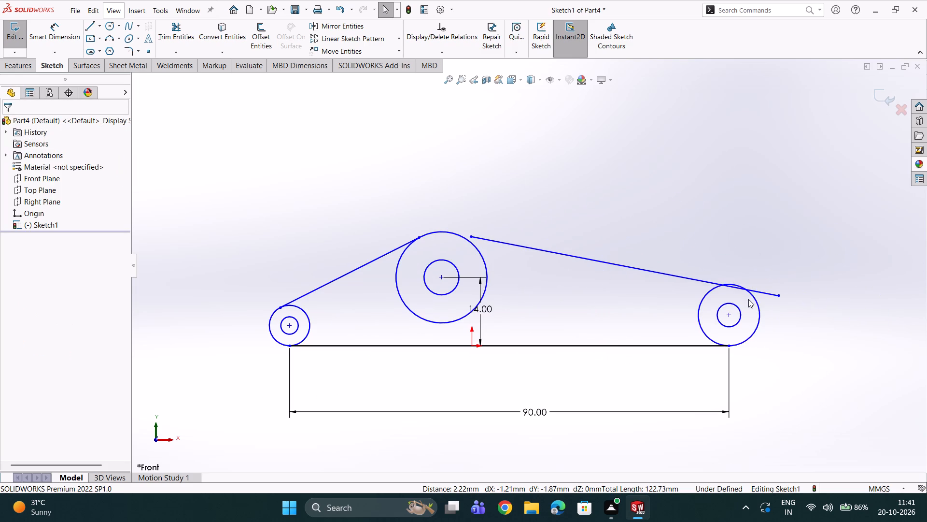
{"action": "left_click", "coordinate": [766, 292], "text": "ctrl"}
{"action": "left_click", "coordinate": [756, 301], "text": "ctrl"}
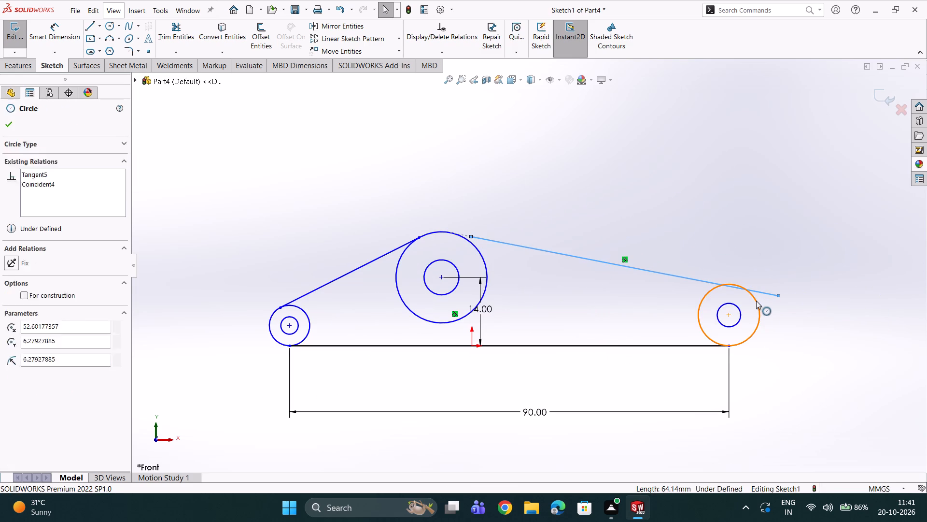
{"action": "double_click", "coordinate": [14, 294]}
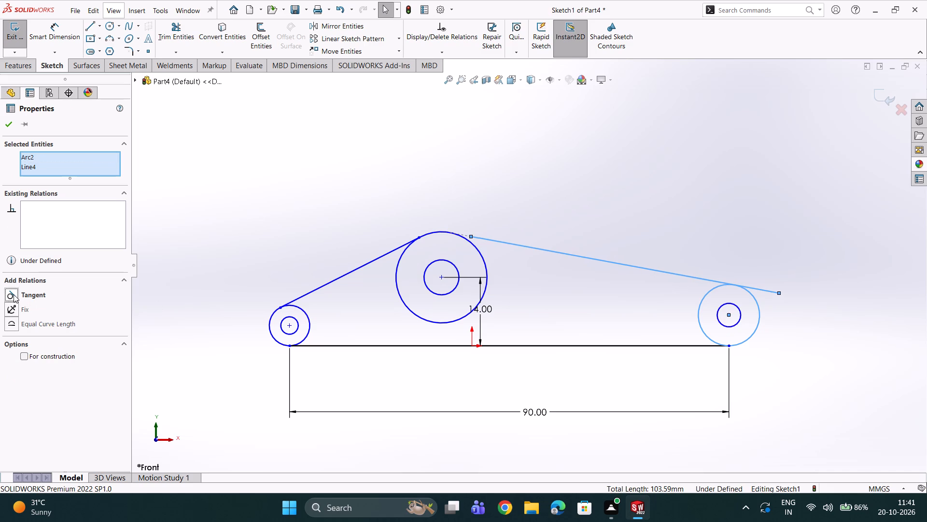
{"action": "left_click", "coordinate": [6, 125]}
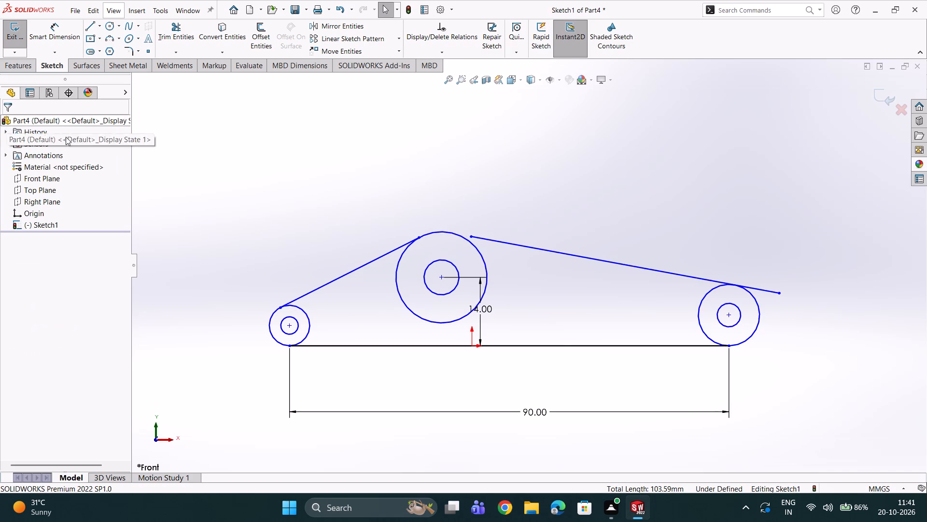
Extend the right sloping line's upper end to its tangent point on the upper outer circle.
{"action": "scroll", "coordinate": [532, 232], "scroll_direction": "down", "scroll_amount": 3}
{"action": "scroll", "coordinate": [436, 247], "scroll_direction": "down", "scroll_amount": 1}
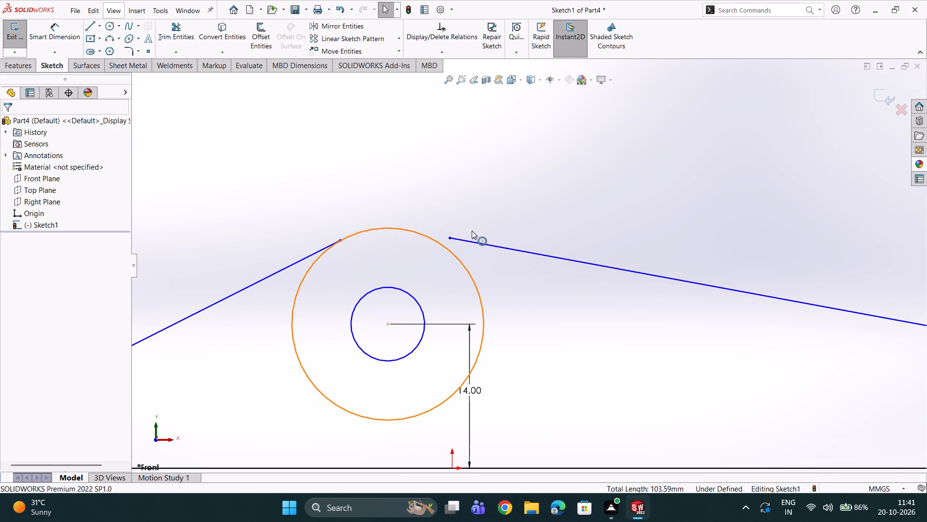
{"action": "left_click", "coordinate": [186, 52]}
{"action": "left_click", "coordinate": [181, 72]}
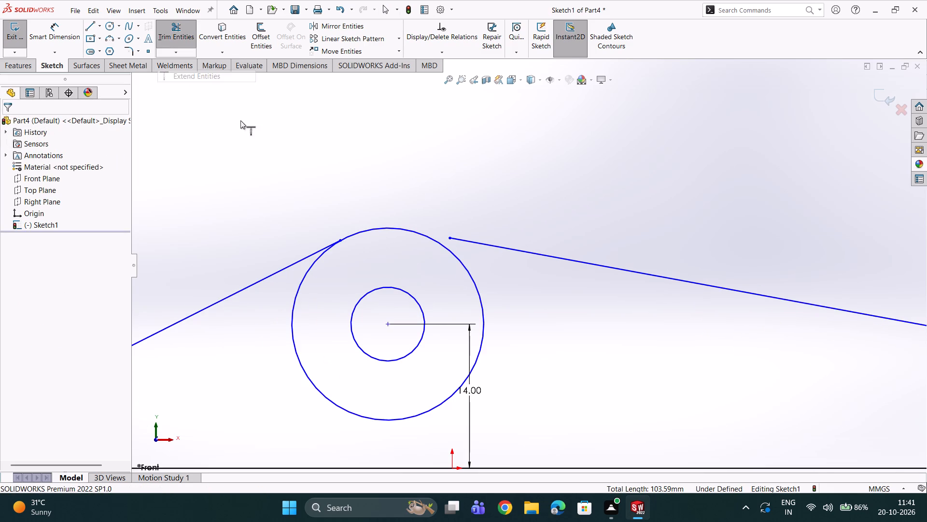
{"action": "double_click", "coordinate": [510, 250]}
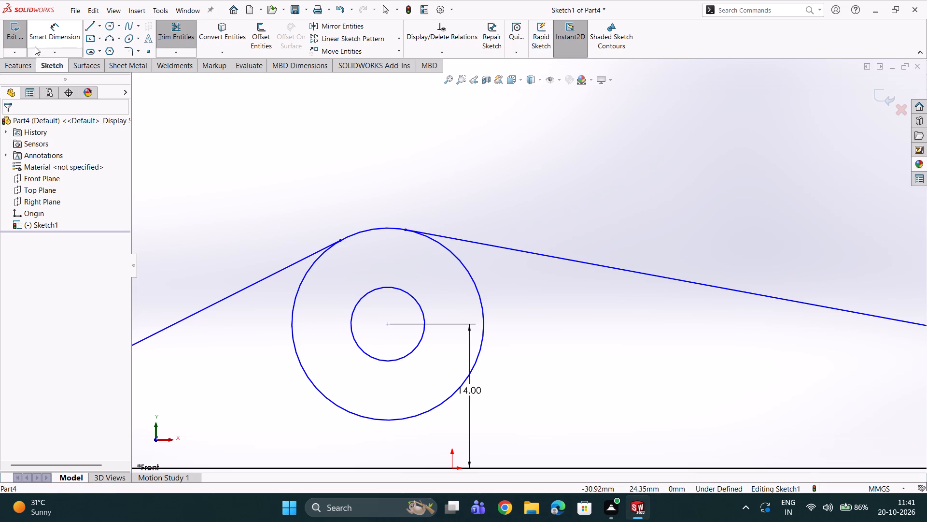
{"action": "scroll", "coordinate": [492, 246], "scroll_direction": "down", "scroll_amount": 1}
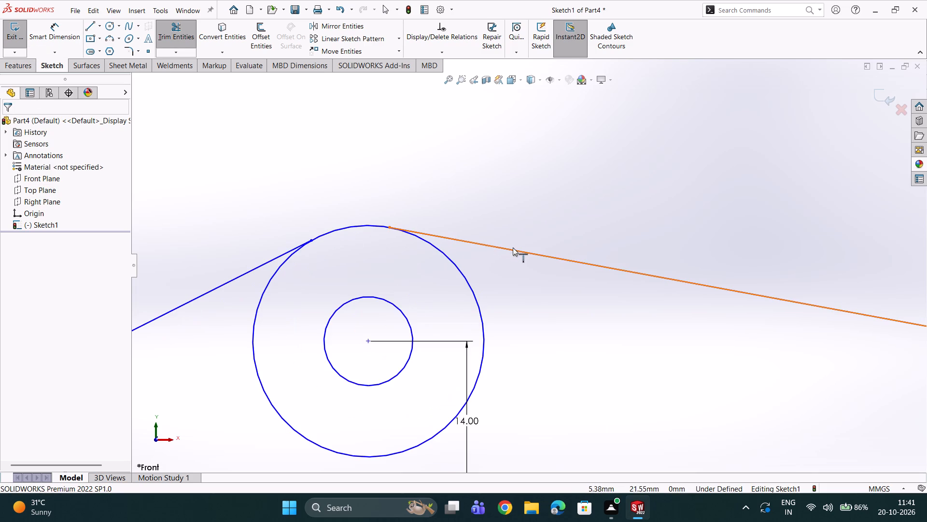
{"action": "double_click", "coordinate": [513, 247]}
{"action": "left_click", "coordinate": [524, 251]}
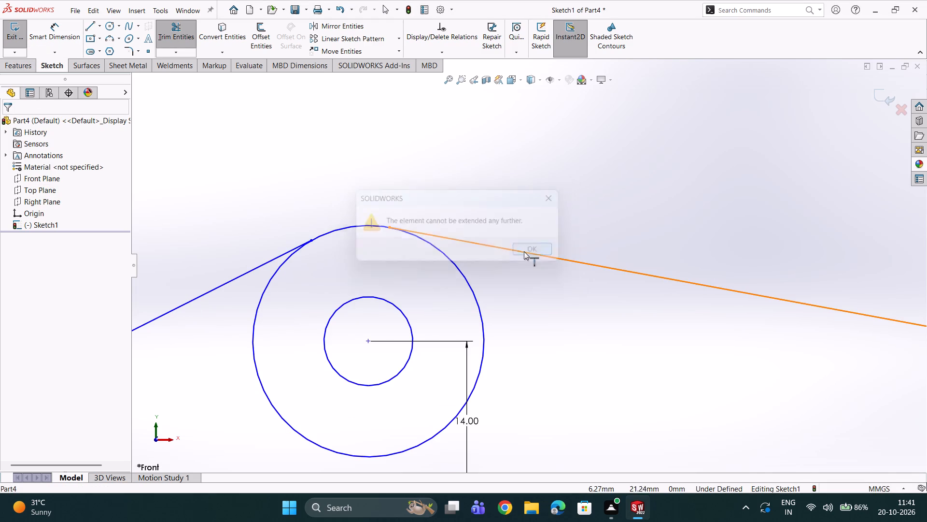
Delete the right sloping line between the upper outer circle and the right-end outer circle.
{"action": "key", "text": "Delete"}
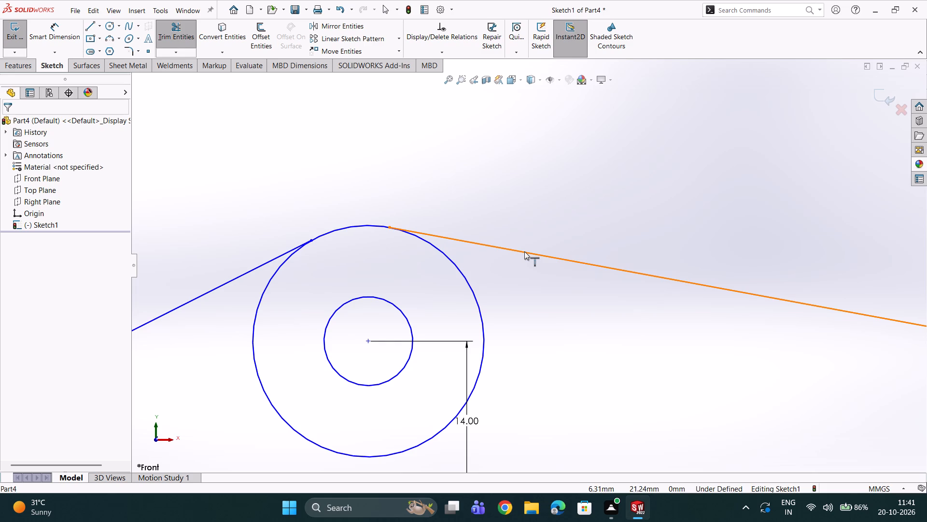
{"action": "key", "text": "Escape"}
{"action": "key", "text": "Escape"}
{"action": "left_click", "coordinate": [542, 254]}
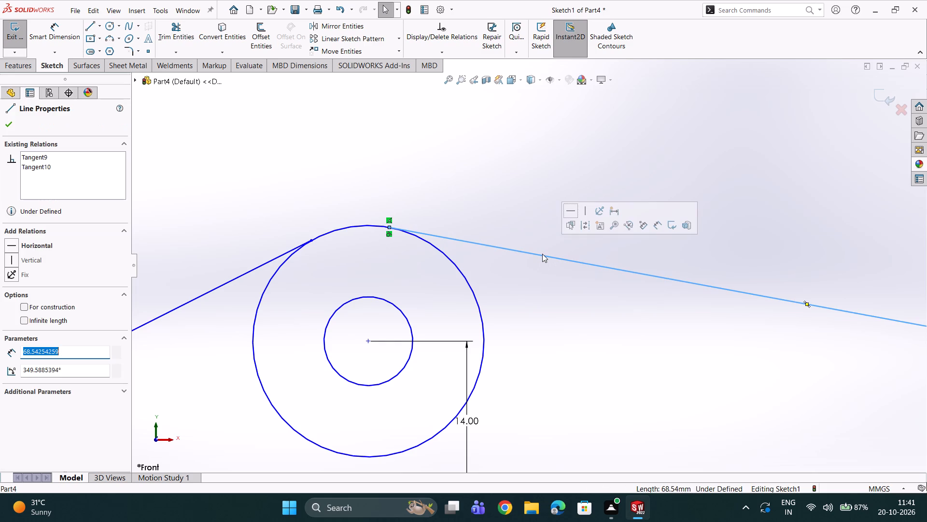
{"action": "key", "text": "Delete"}
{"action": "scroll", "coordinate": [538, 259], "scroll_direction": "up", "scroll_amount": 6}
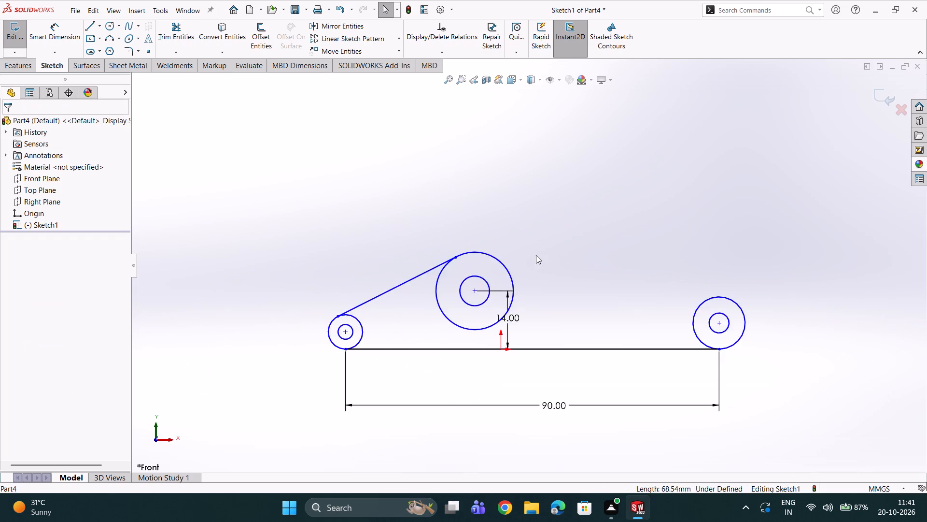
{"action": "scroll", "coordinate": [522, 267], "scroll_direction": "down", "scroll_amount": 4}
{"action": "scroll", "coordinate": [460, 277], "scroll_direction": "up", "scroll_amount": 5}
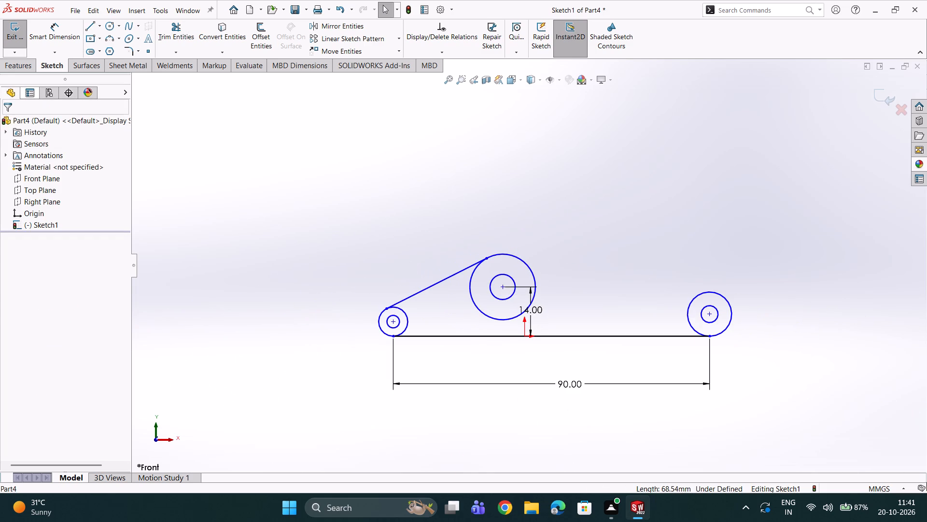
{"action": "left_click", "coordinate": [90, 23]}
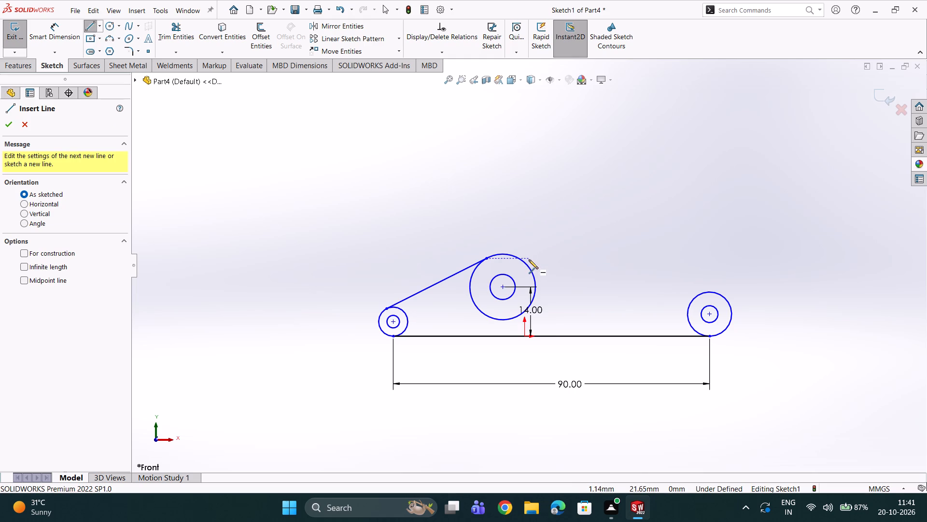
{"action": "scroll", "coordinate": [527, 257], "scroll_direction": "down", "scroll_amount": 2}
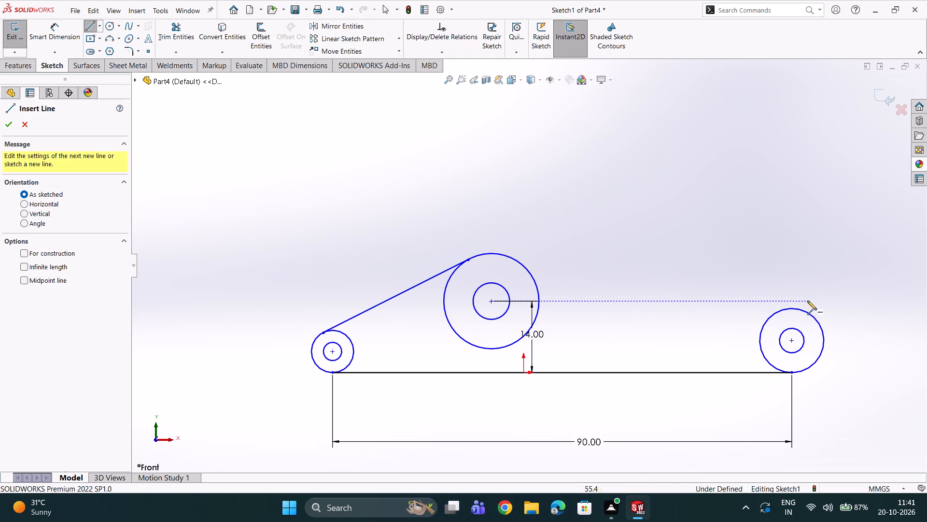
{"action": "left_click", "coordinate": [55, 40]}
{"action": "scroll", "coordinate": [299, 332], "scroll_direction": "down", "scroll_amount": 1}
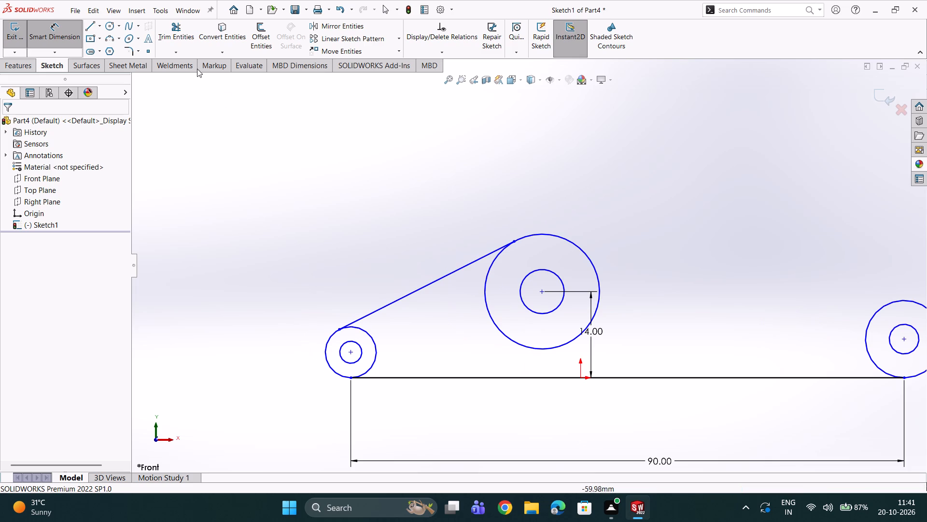
Trim the inner side of the left-end outer circle between the sloping line's tangent point and the base line.
{"action": "left_click", "coordinate": [172, 43]}
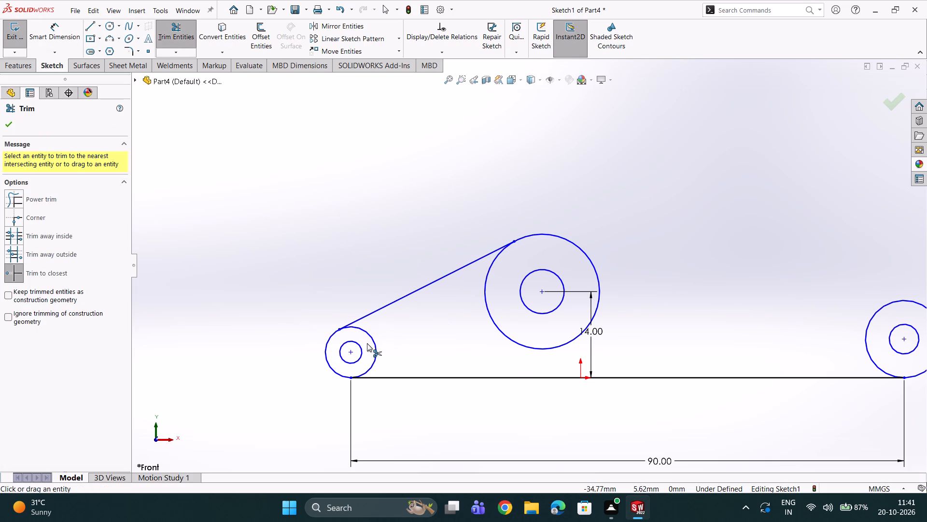
{"action": "left_click", "coordinate": [371, 345]}
{"action": "left_click", "coordinate": [374, 345]}
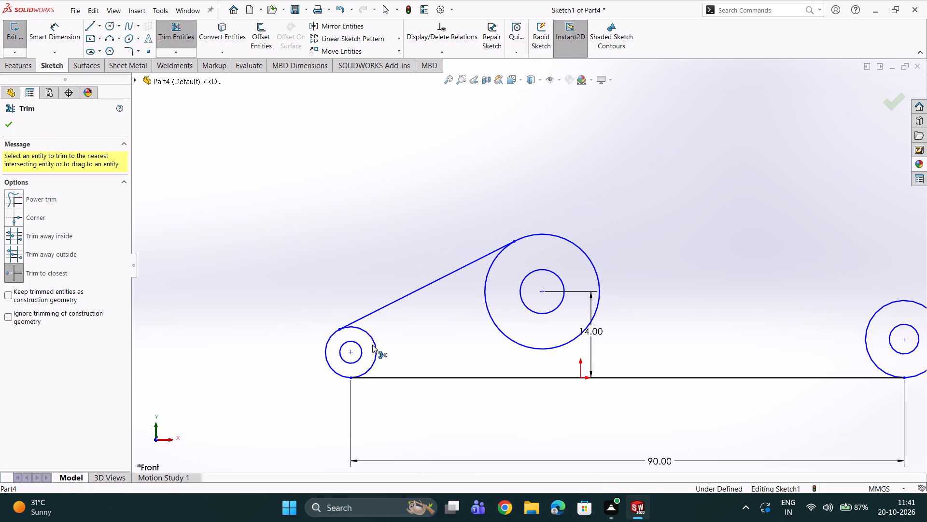
Dimension the remaining left-end outer arc with a radius of 5 mm.
{"action": "left_click", "coordinate": [59, 43]}
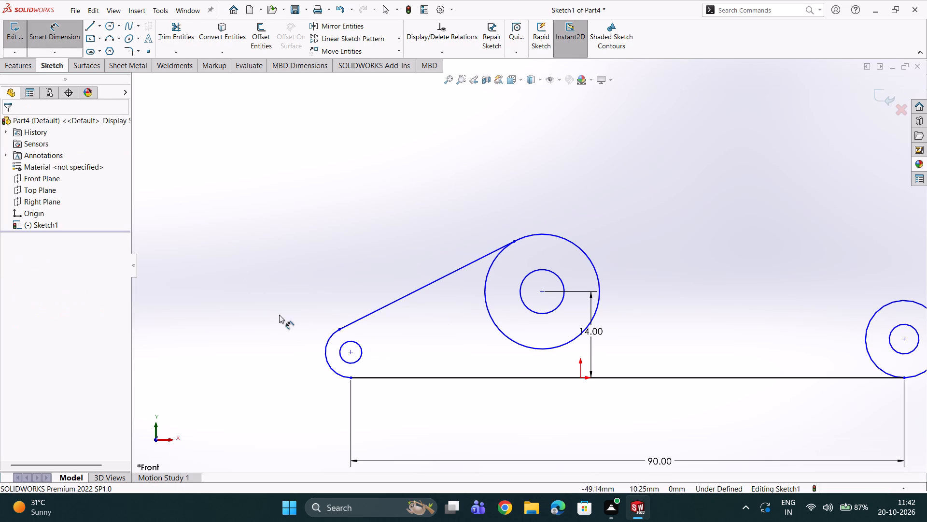
{"action": "double_click", "coordinate": [324, 343]}
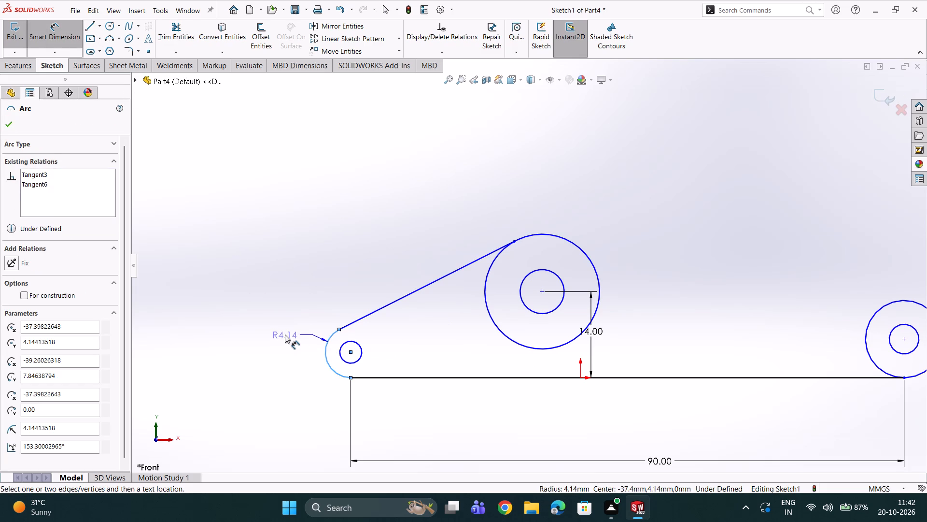
{"action": "left_click", "coordinate": [285, 334]}
{"action": "key", "text": "5"}
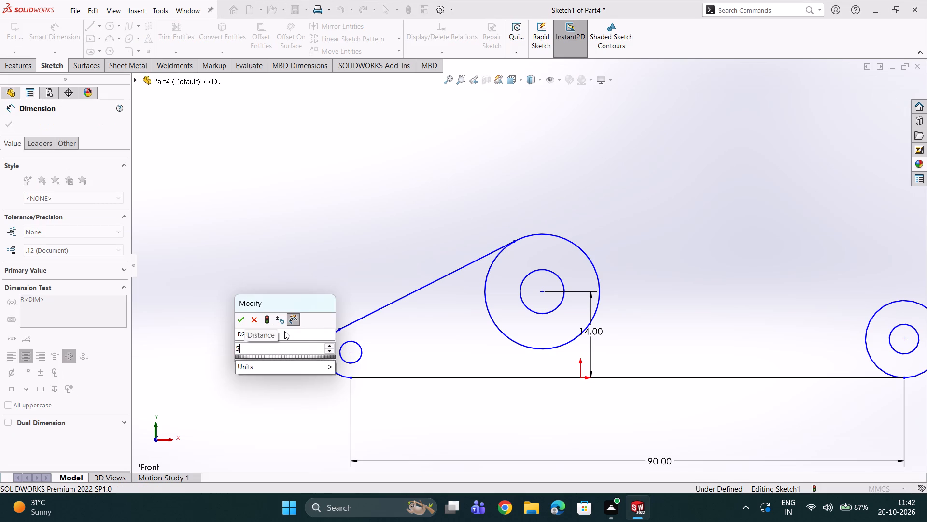
{"action": "key", "text": "Return"}
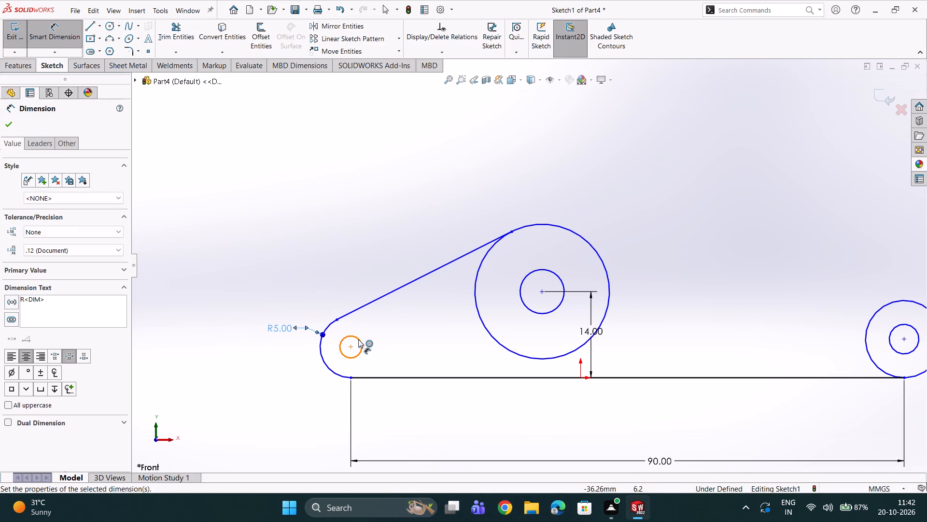
Dimension the inner circle at the base line's left end with a diameter of 5 mm.
{"action": "left_click", "coordinate": [360, 340]}
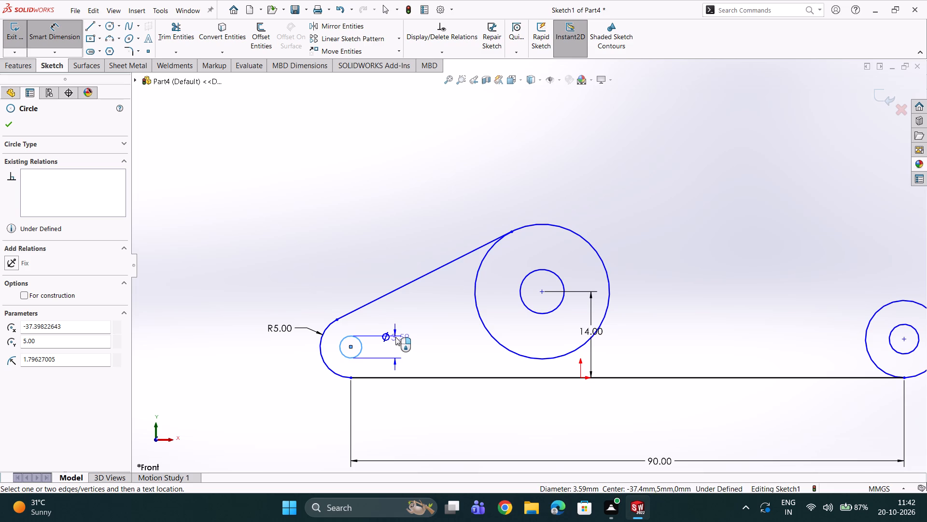
{"action": "left_click", "coordinate": [395, 321]}
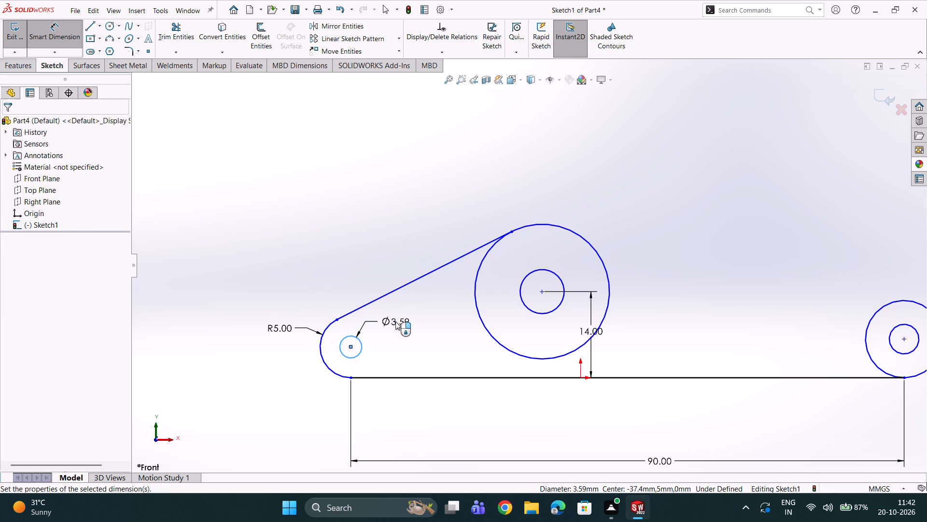
{"action": "key", "text": "5"}
{"action": "key", "text": "Return"}
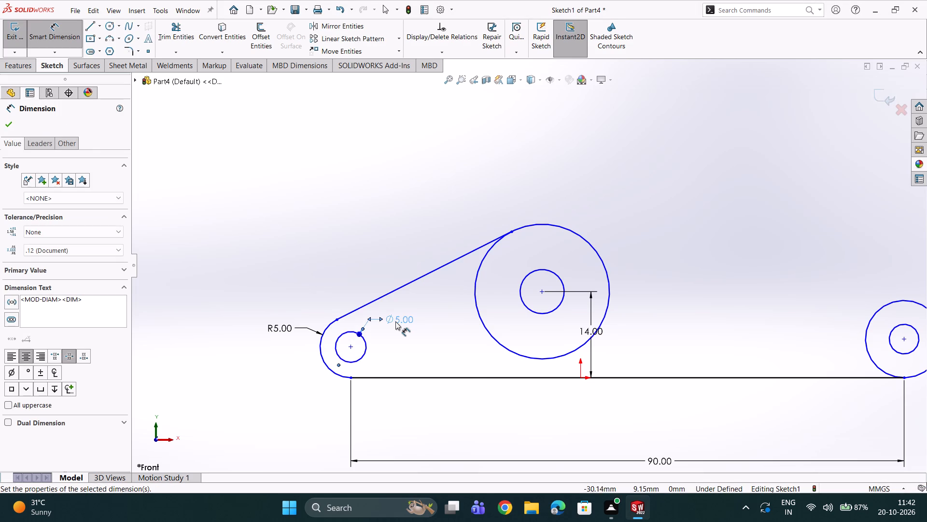
Dimension the inner circle of the upper concentric pair with a diameter of 5 mm.
{"action": "scroll", "coordinate": [395, 325], "scroll_direction": "up", "scroll_amount": 1}
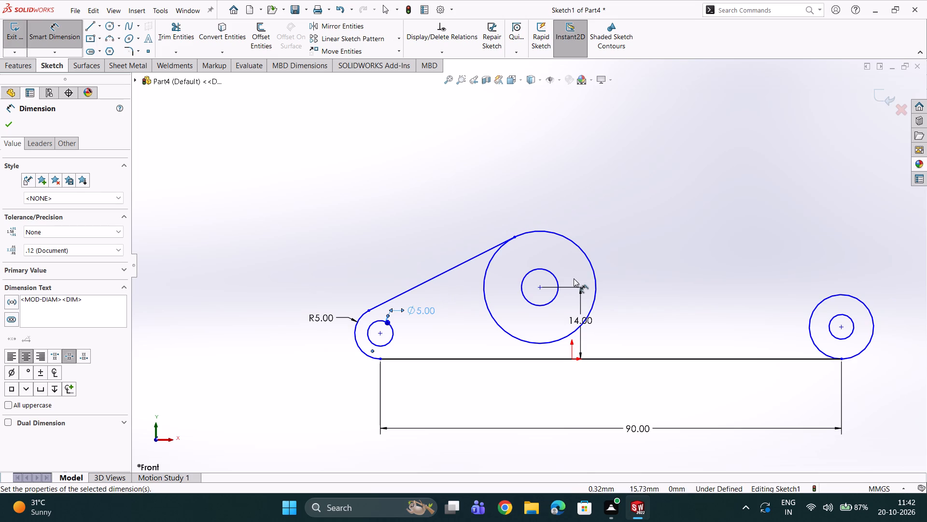
{"action": "left_click", "coordinate": [552, 273]}
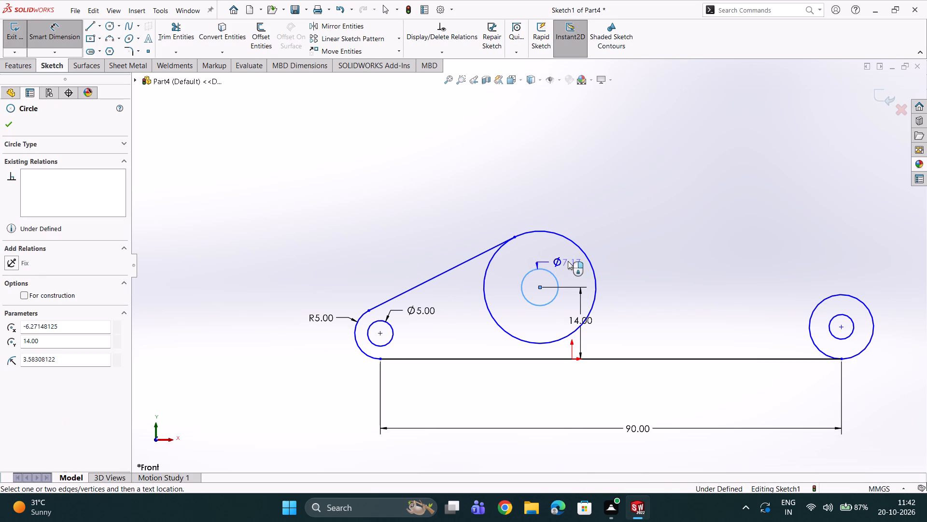
{"action": "left_click", "coordinate": [618, 250]}
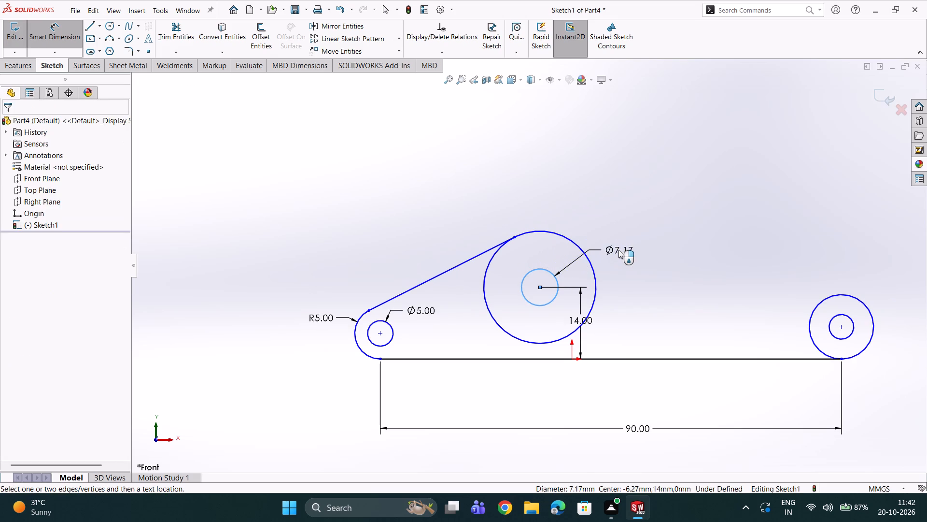
{"action": "key", "text": "5"}
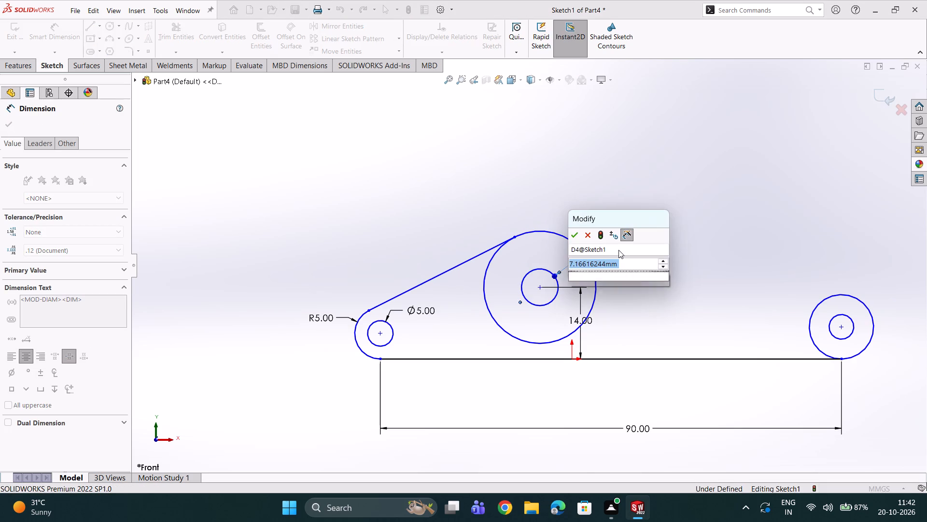
{"action": "key", "text": "Return"}
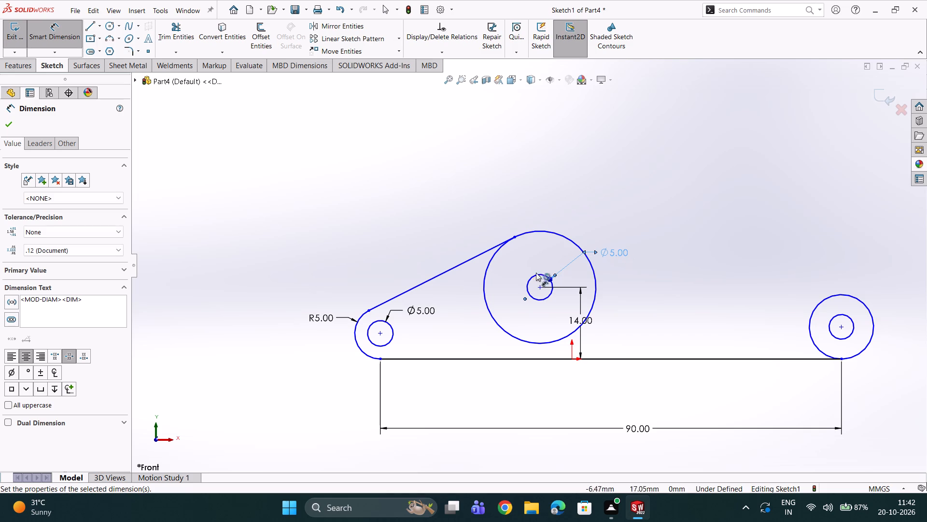
Dimension the angle between the sloping tangent line and the base line as 16°.
{"action": "left_click", "coordinate": [450, 269]}
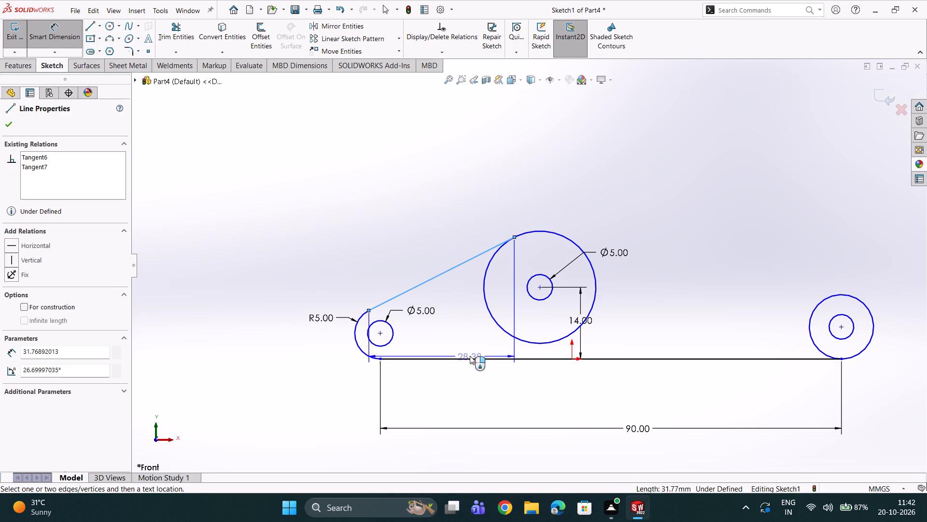
{"action": "left_click", "coordinate": [470, 359]}
{"action": "left_click", "coordinate": [465, 326]}
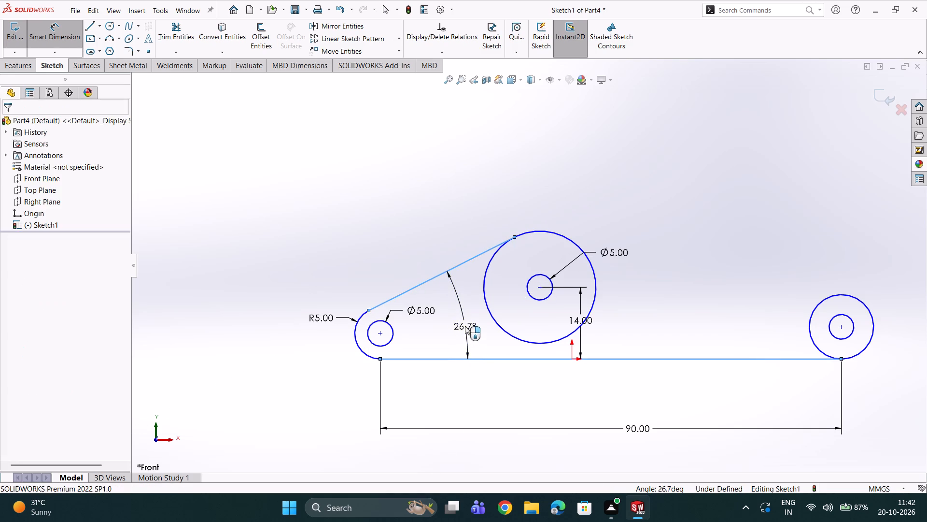
{"action": "type", "text": "16"}
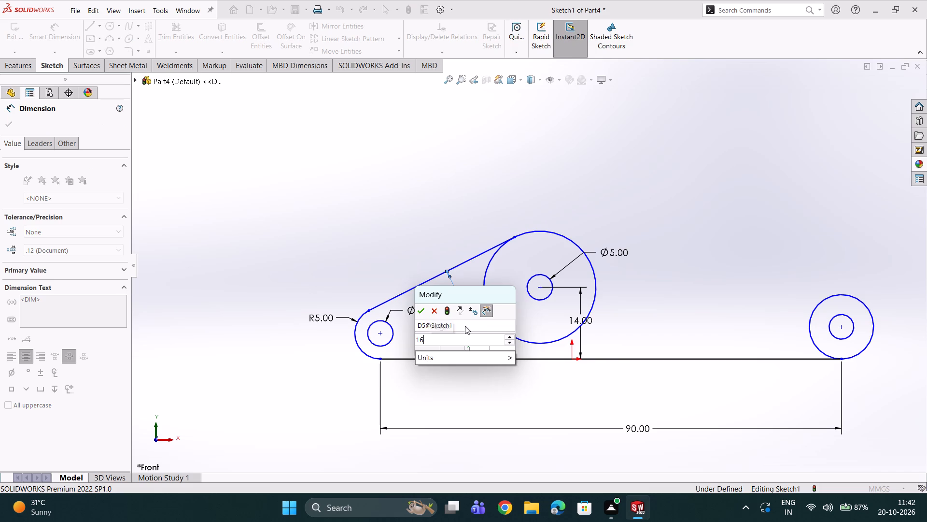
{"action": "key", "text": "Return"}
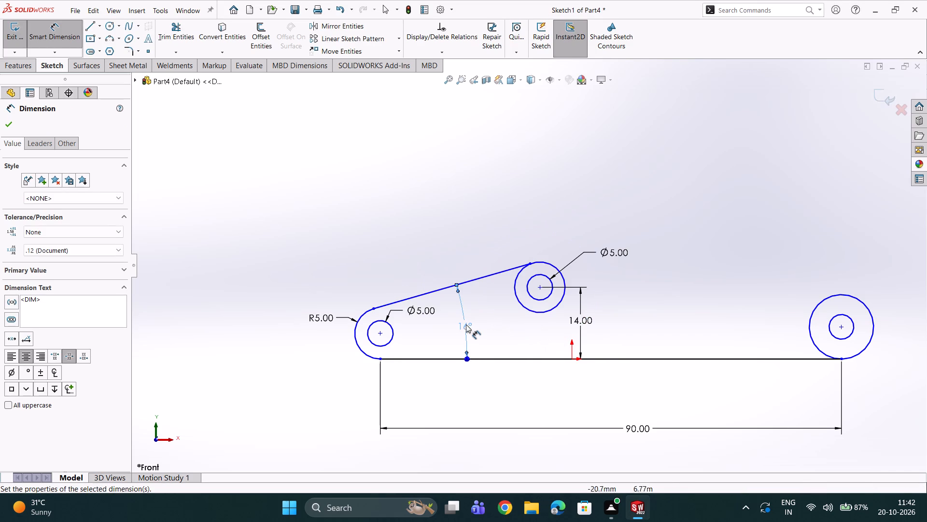
Dimension the outer circle at the base line's right end with a diameter of 10 mm.
{"action": "scroll", "coordinate": [465, 330], "scroll_direction": "down", "scroll_amount": 1}
{"action": "scroll", "coordinate": [498, 286], "scroll_direction": "down", "scroll_amount": 1}
{"action": "scroll", "coordinate": [550, 253], "scroll_direction": "down", "scroll_amount": 1}
{"action": "scroll", "coordinate": [587, 271], "scroll_direction": "up", "scroll_amount": 1}
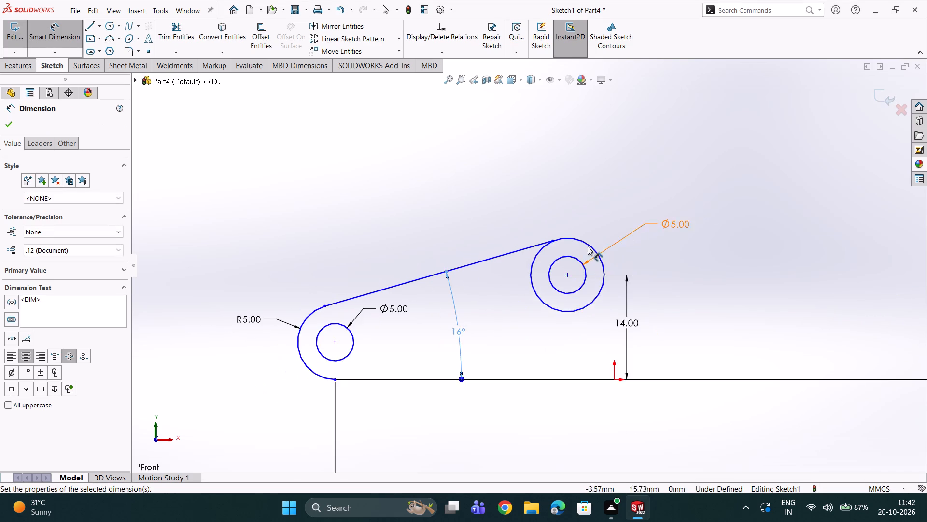
{"action": "scroll", "coordinate": [592, 254], "scroll_direction": "up", "scroll_amount": 2}
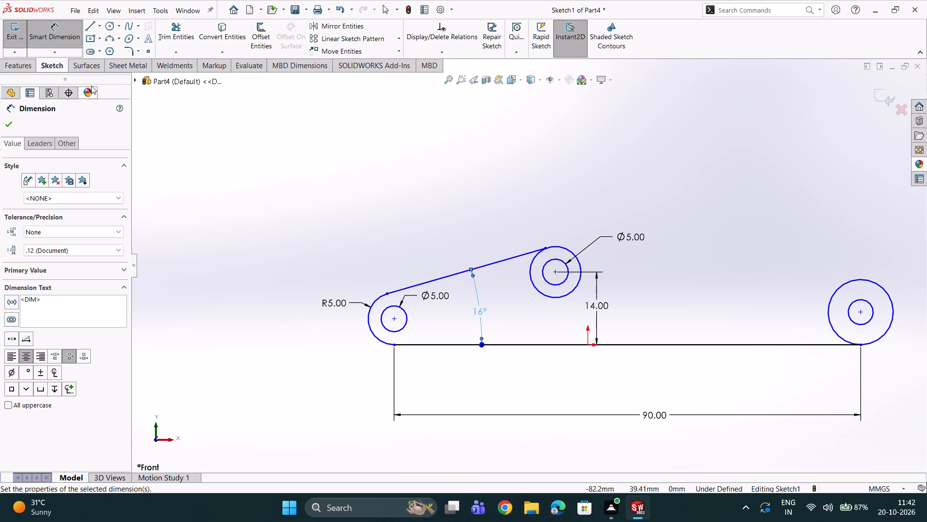
{"action": "left_click", "coordinate": [84, 24]}
{"action": "double_click", "coordinate": [89, 27]}
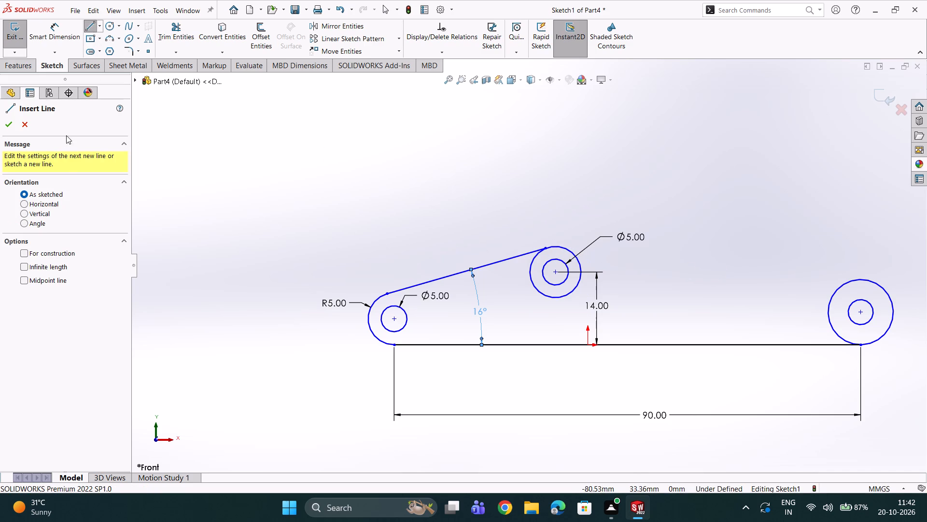
{"action": "left_click", "coordinate": [48, 34]}
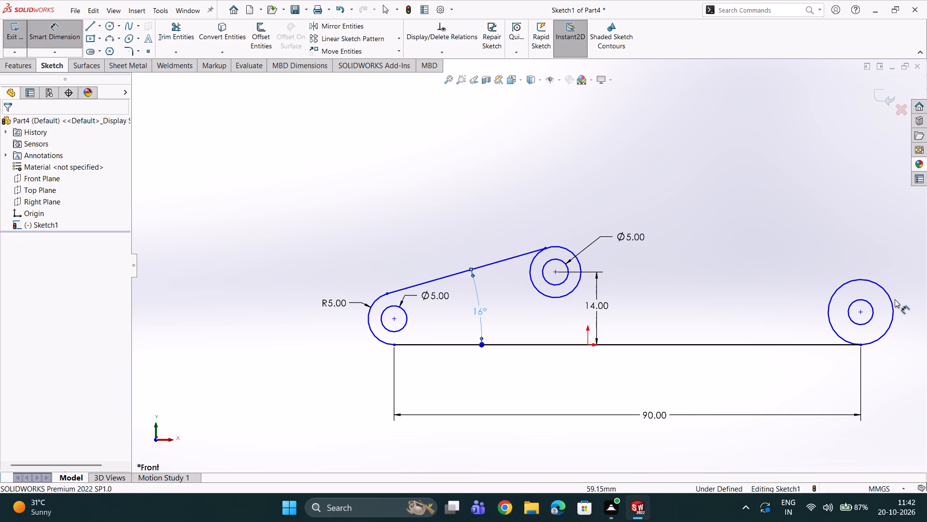
{"action": "left_click", "coordinate": [892, 302]}
{"action": "left_click", "coordinate": [908, 271]}
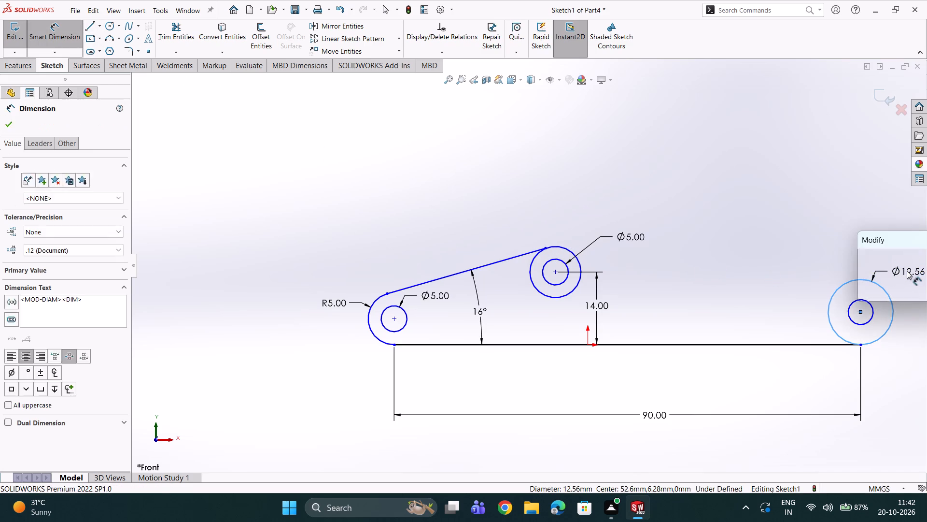
{"action": "type", "text": "10"}
{"action": "key", "text": "Return"}
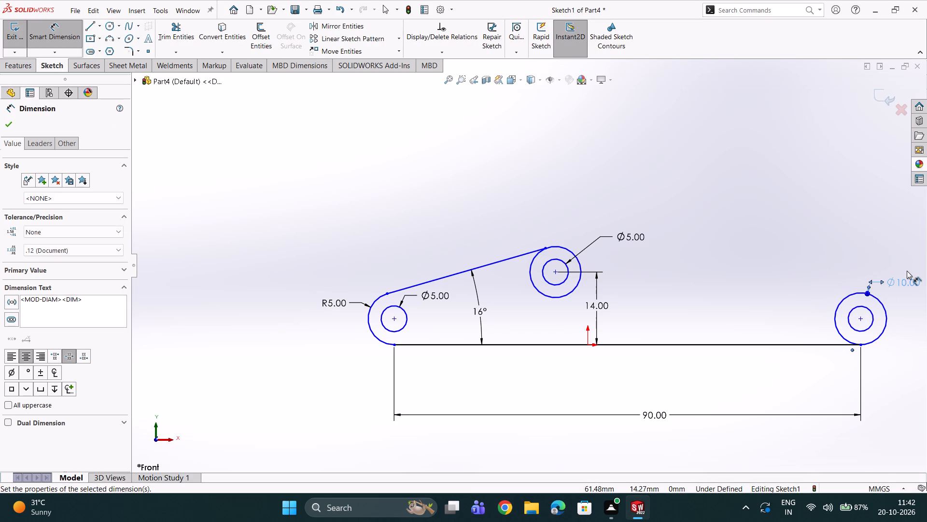
Dimension the inner circle at the base line's right end with a diameter of 5 mm.
{"action": "scroll", "coordinate": [882, 315], "scroll_direction": "down", "scroll_amount": 2}
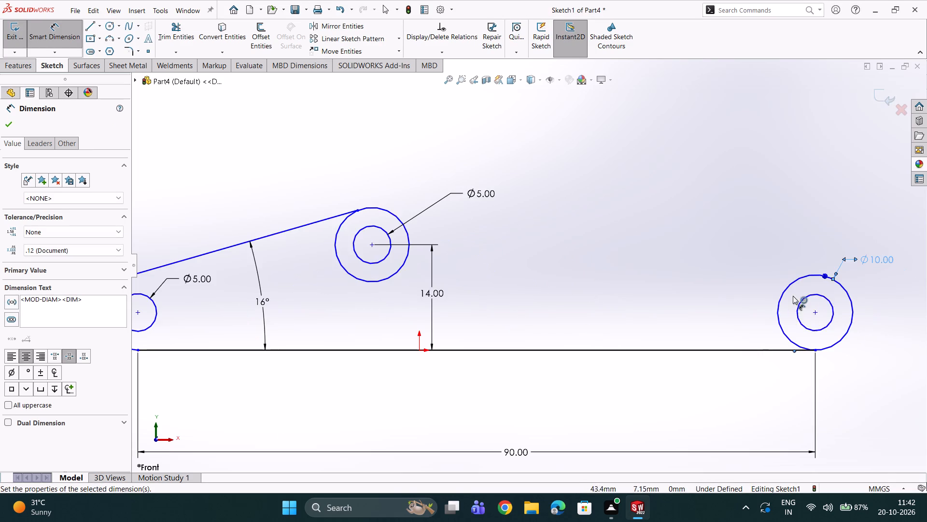
{"action": "scroll", "coordinate": [811, 299], "scroll_direction": "down", "scroll_amount": 2}
{"action": "double_click", "coordinate": [810, 302]}
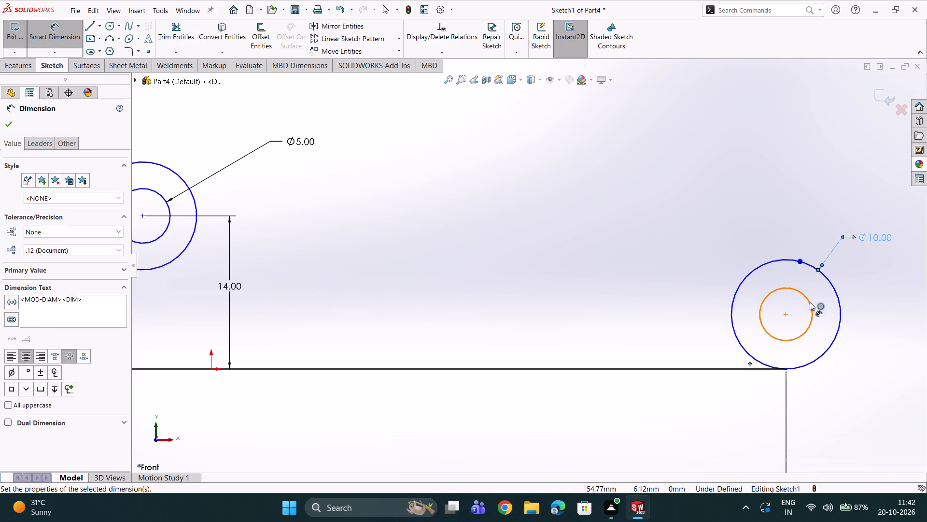
{"action": "left_click", "coordinate": [886, 276]}
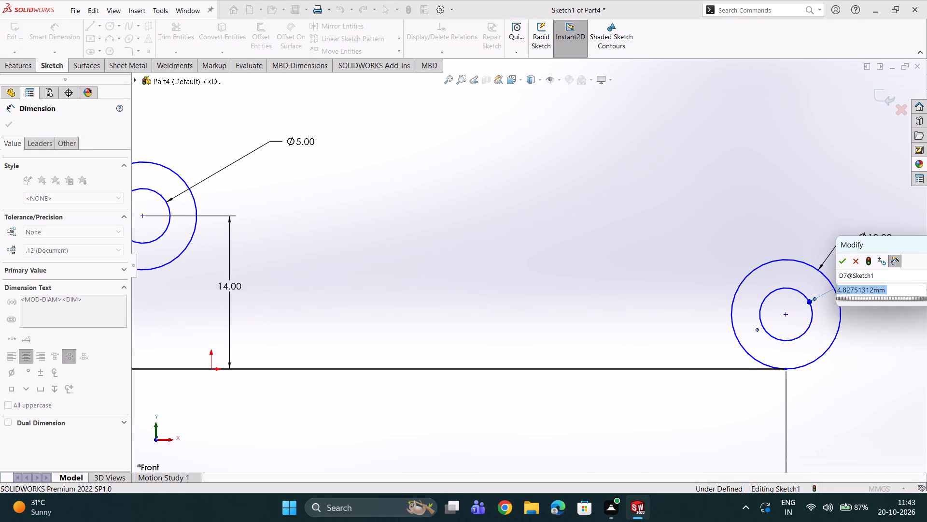
{"action": "key", "text": "5"}
{"action": "key", "text": "Return"}
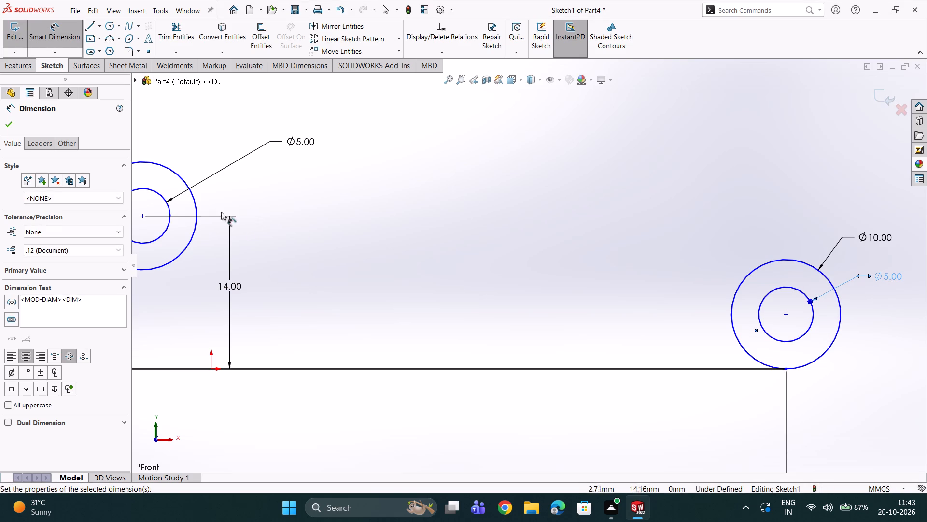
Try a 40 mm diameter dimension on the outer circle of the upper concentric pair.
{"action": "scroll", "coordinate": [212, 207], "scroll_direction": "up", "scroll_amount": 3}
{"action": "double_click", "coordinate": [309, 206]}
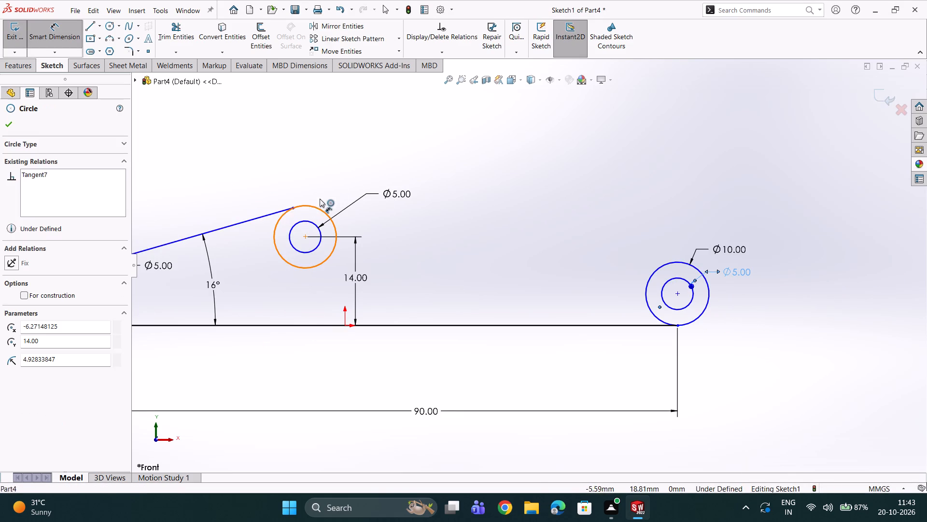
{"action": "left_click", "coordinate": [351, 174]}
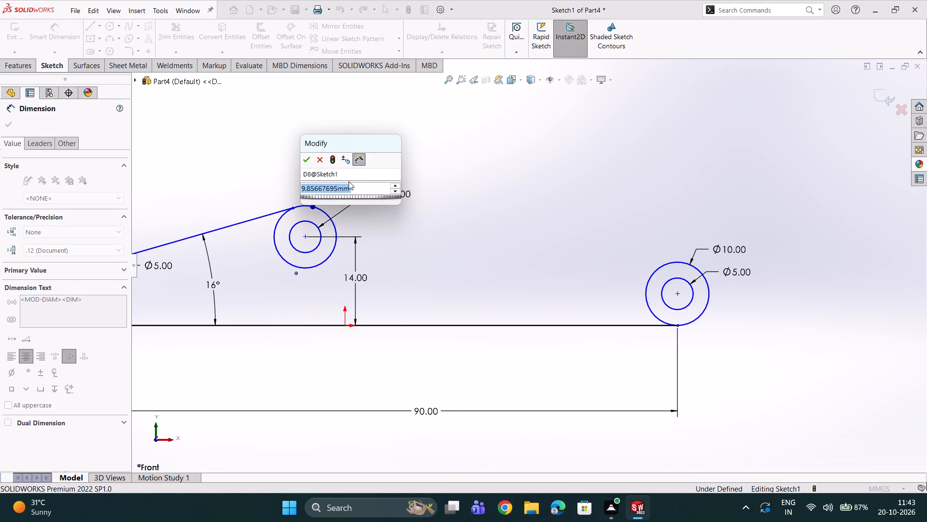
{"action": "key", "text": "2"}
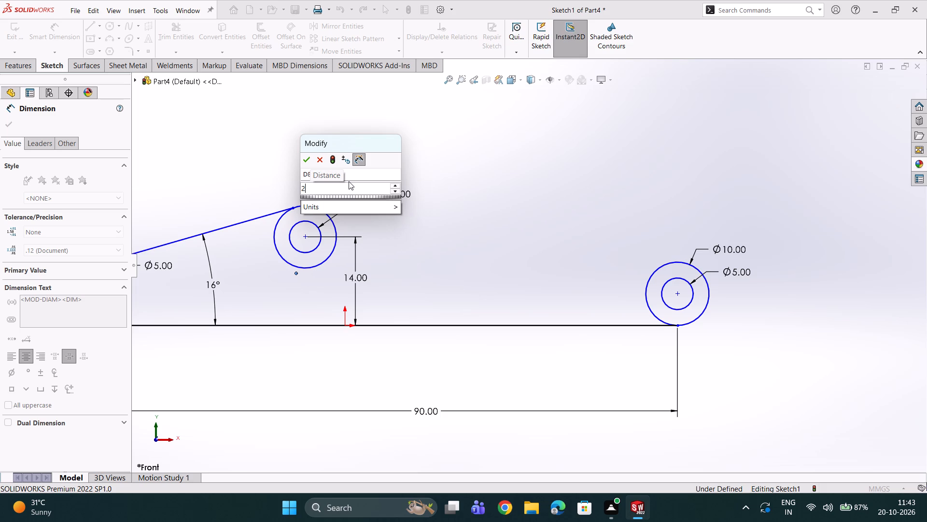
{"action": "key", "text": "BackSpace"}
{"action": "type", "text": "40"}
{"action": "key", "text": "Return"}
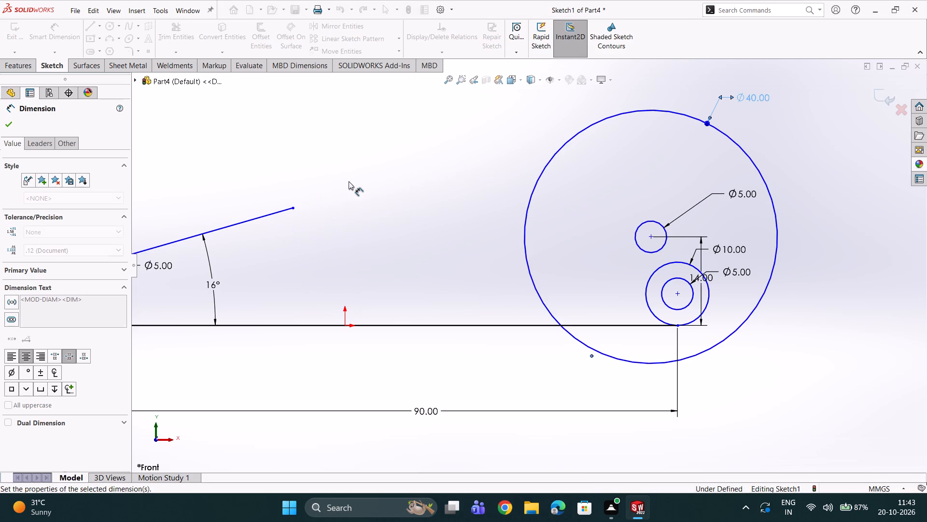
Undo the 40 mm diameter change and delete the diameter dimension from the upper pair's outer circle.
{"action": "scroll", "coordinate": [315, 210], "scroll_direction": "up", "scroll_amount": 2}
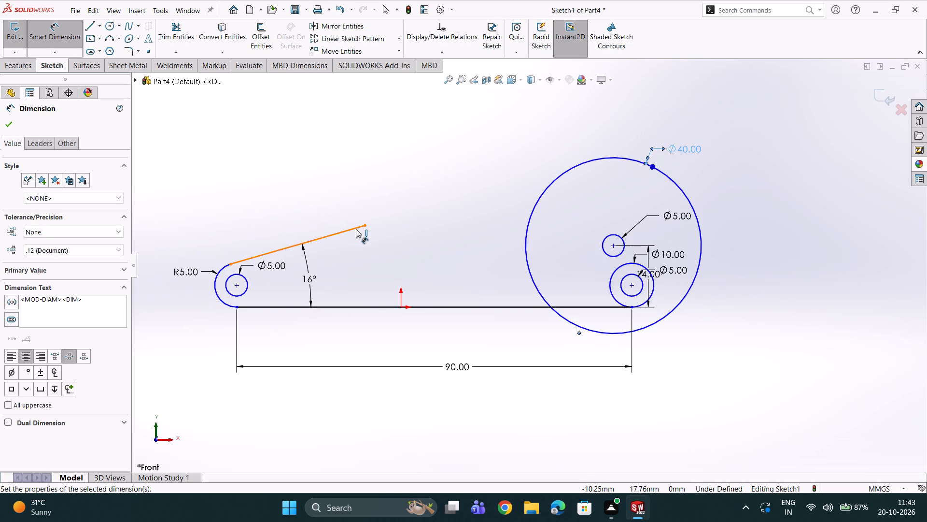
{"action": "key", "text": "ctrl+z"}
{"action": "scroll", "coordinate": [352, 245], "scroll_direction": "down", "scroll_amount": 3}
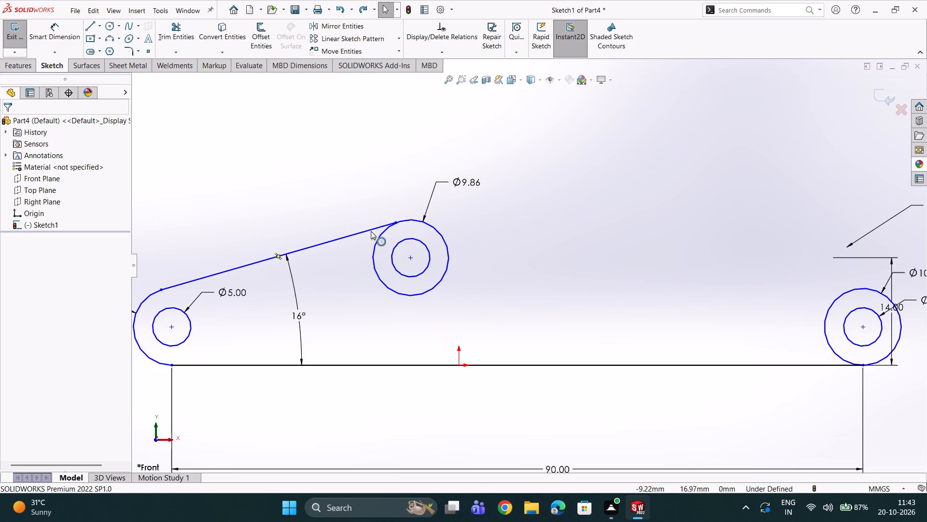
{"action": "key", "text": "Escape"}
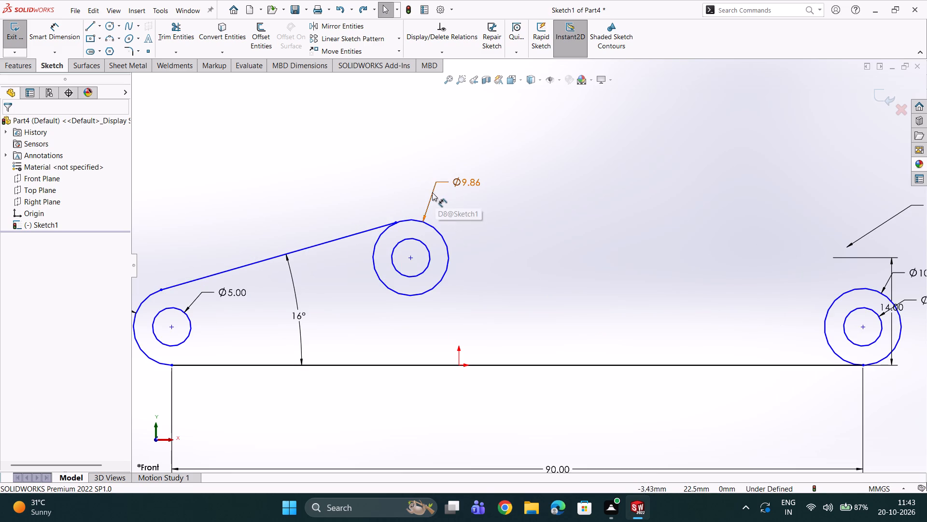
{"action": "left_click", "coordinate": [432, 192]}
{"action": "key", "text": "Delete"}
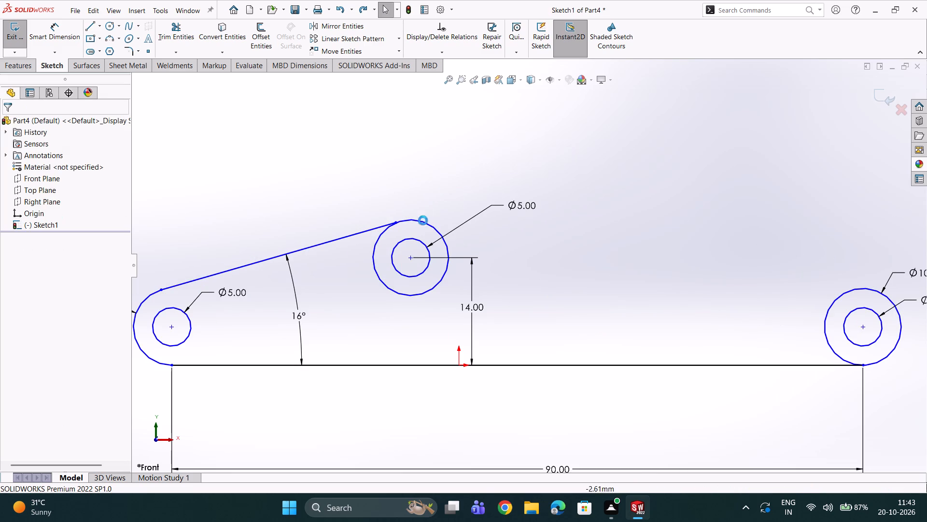
Sketch a sloping line about 65 mm long, from above the upper concentric circles to just past the right-end outer circle.
{"action": "scroll", "coordinate": [515, 226], "scroll_direction": "down", "scroll_amount": 1}
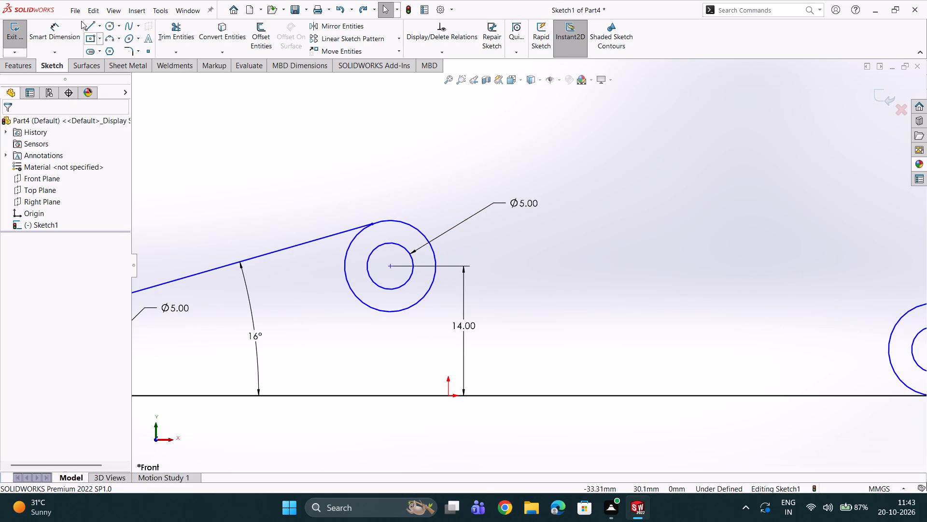
{"action": "scroll", "coordinate": [205, 78], "scroll_direction": "up", "scroll_amount": 1}
{"action": "left_click", "coordinate": [93, 26]}
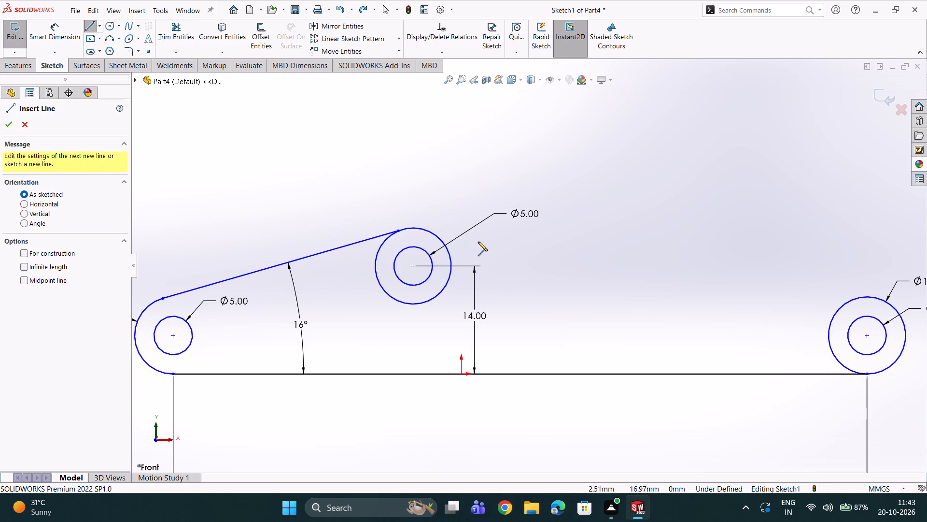
{"action": "double_click", "coordinate": [910, 302]}
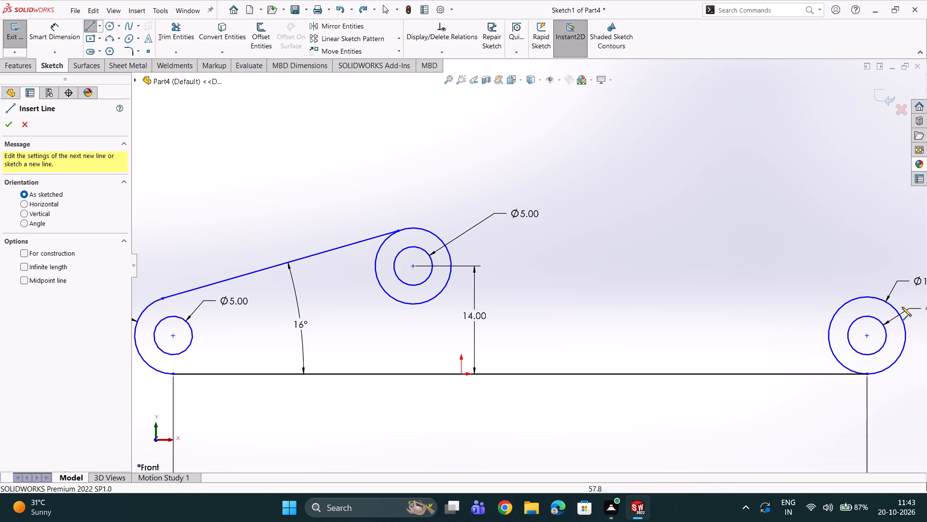
{"action": "left_click", "coordinate": [921, 320]}
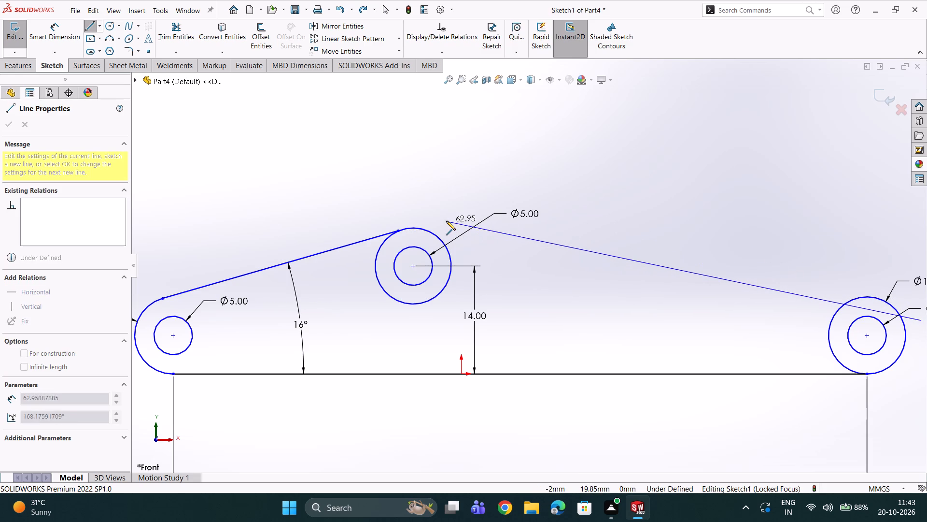
{"action": "double_click", "coordinate": [412, 208]}
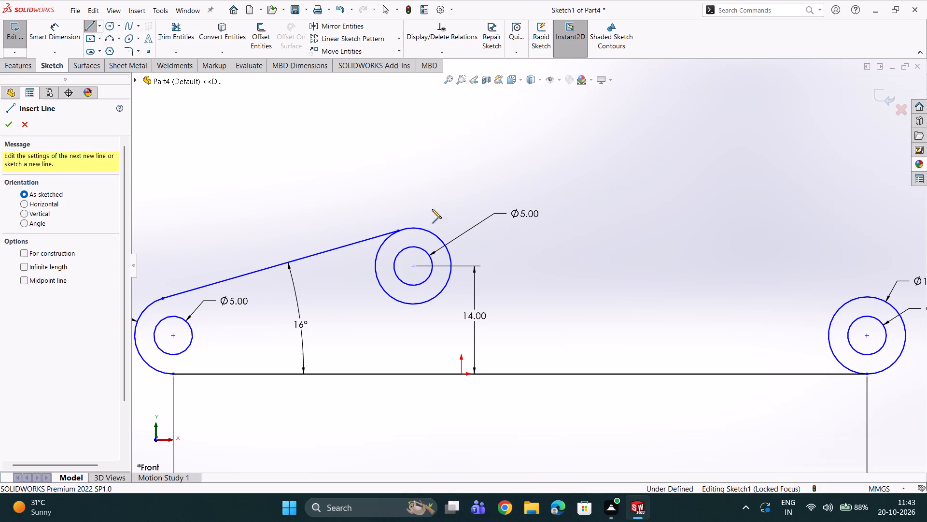
{"action": "left_click", "coordinate": [431, 209]}
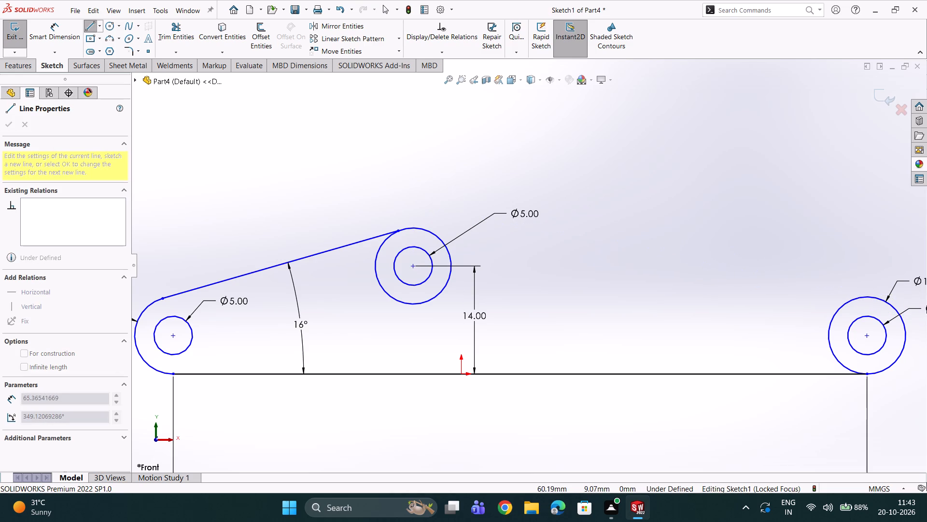
{"action": "left_click", "coordinate": [926, 302]}
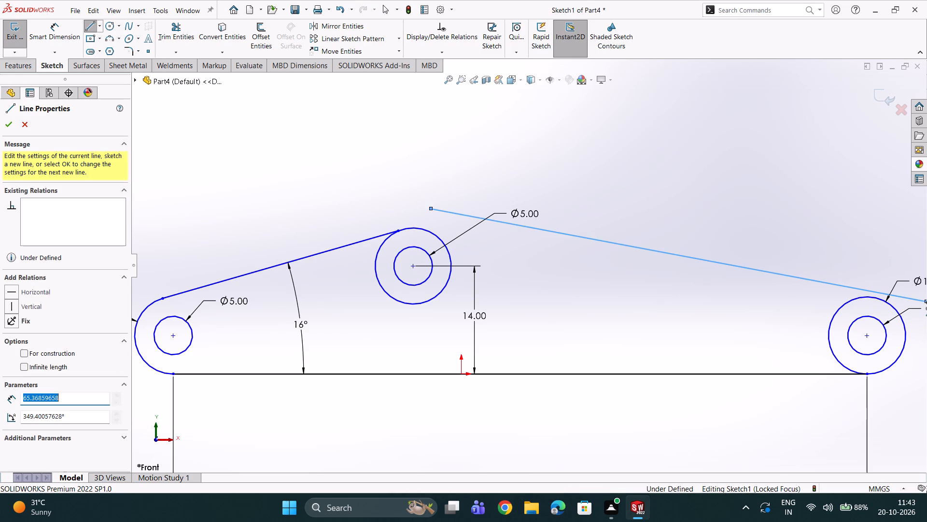
{"action": "key", "text": "Escape"}
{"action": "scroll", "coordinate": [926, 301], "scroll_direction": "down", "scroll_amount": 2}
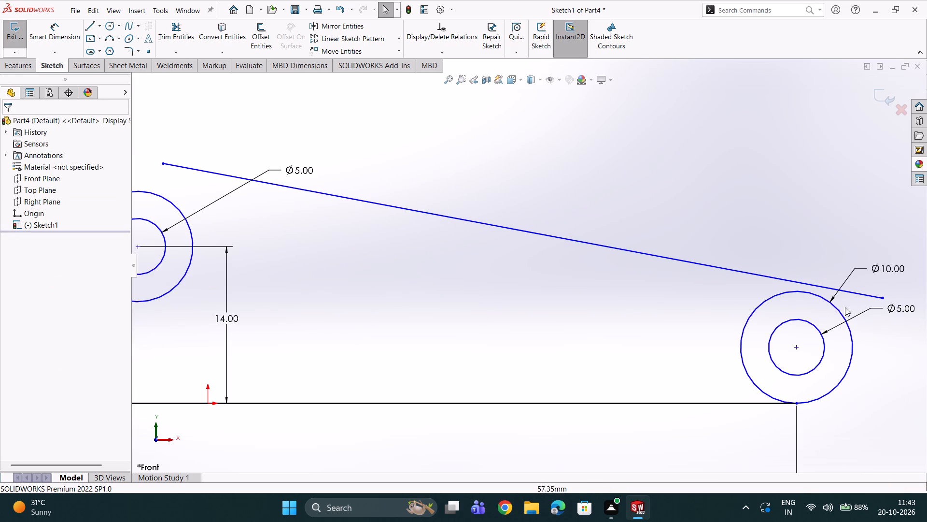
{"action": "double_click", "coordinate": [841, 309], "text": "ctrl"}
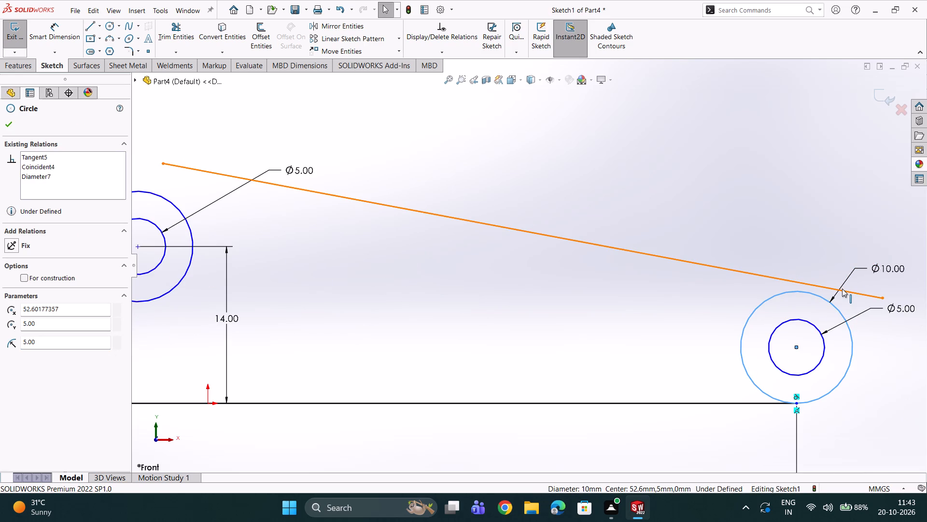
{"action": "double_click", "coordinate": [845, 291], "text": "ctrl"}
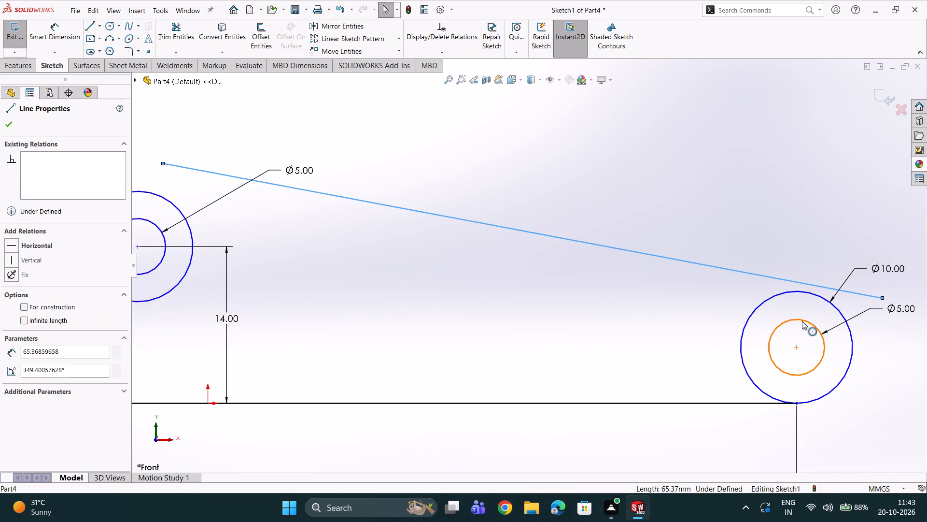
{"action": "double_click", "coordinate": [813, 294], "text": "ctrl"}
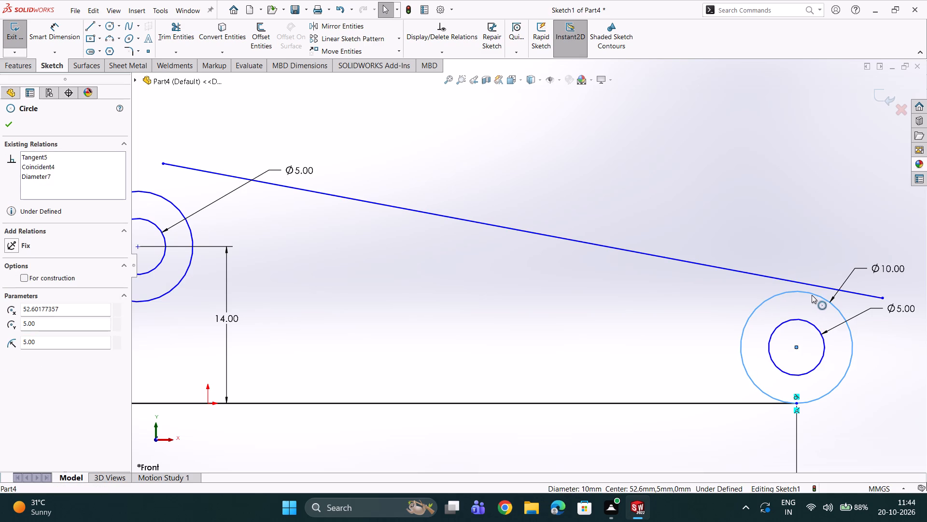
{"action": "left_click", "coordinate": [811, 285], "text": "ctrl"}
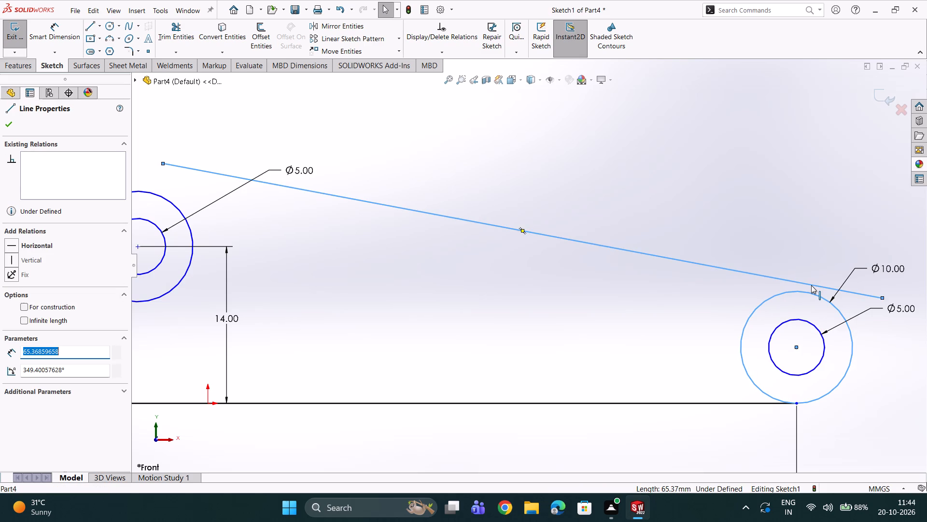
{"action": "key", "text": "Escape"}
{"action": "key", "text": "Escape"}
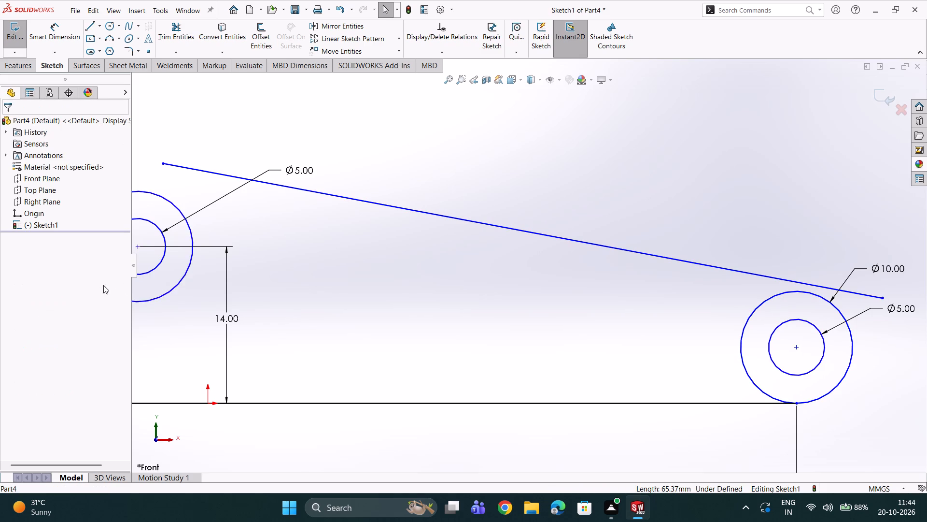
Make the new sloping line tangent to the right-end outer circle and to the upper pair's outer circle.
{"action": "key", "text": "Escape"}
{"action": "left_click", "coordinate": [813, 292], "text": "ctrl"}
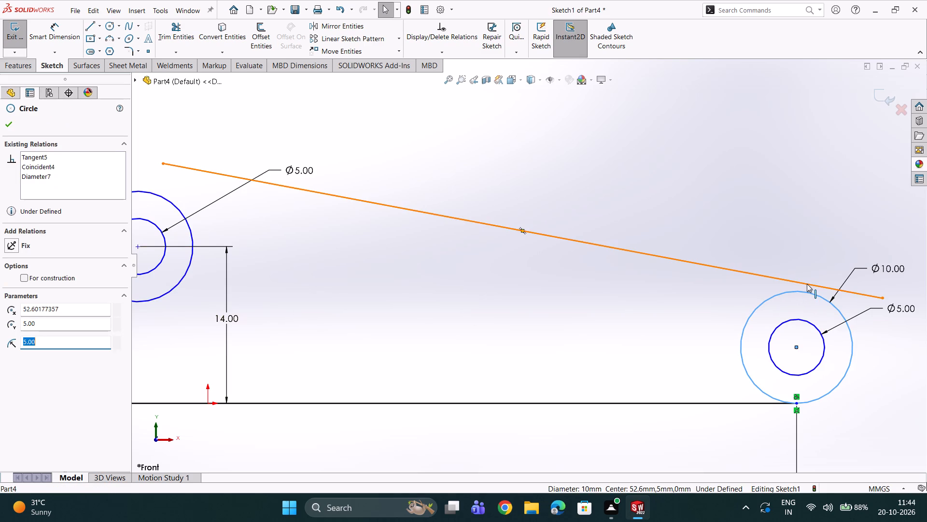
{"action": "triple_click", "coordinate": [807, 283], "text": "ctrl"}
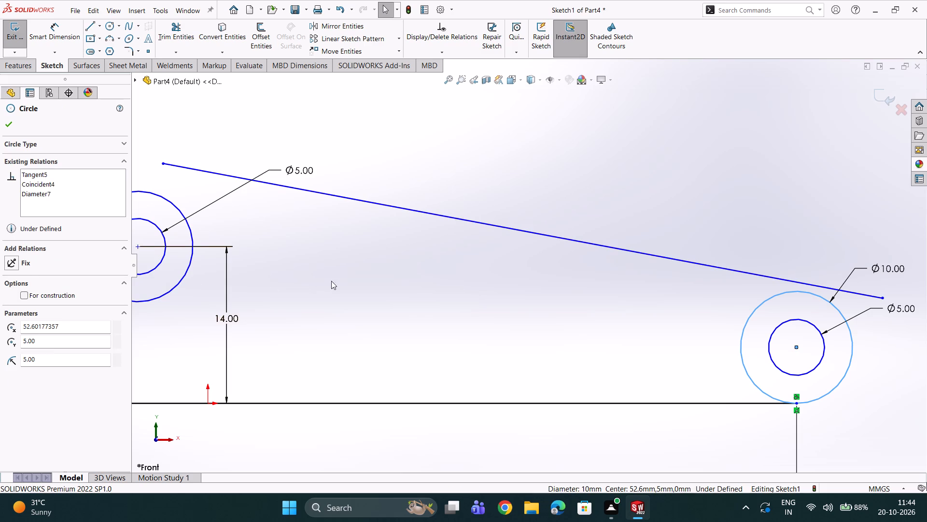
{"action": "left_click", "coordinate": [736, 268], "text": "ctrl"}
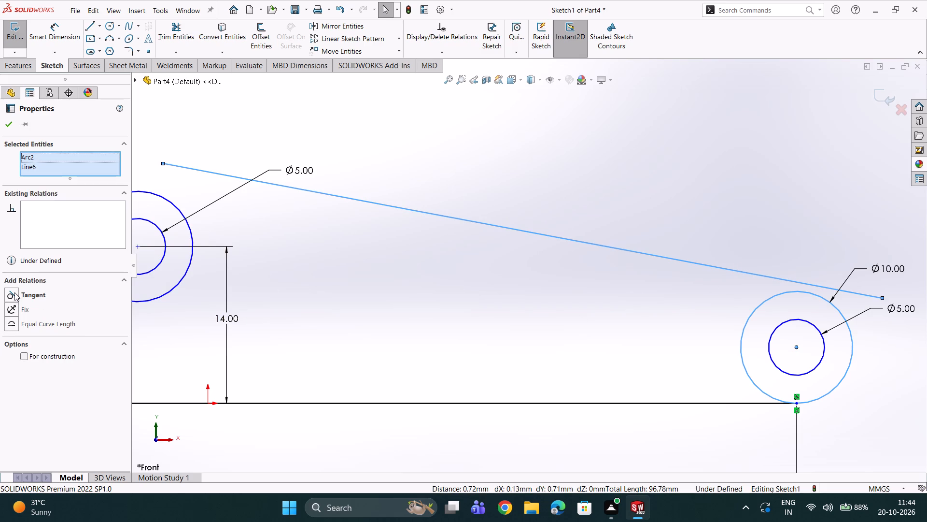
{"action": "left_click", "coordinate": [14, 292]}
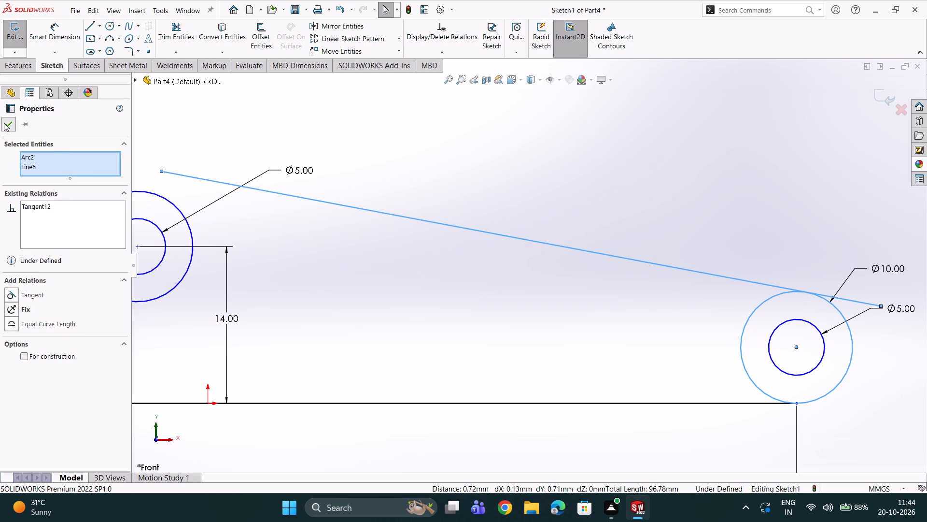
{"action": "left_click", "coordinate": [4, 123]}
{"action": "left_click", "coordinate": [272, 194], "text": "ctrl"}
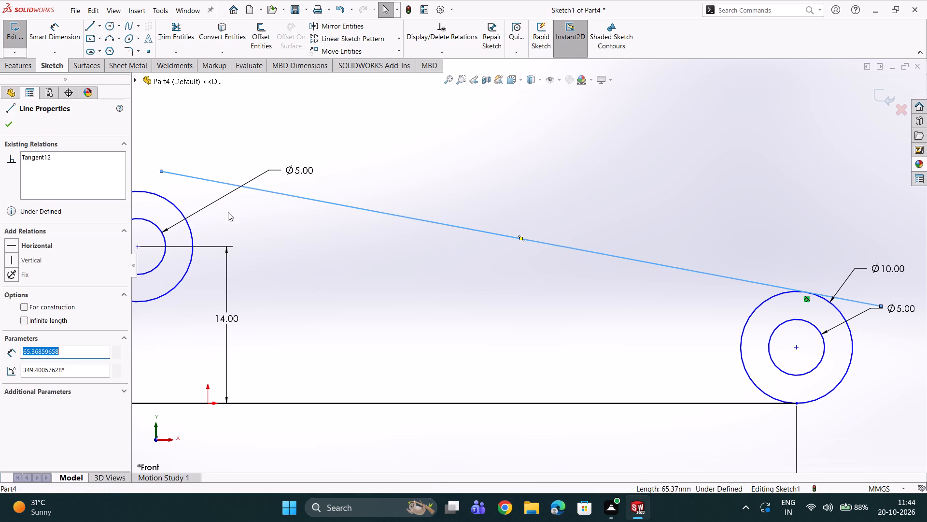
{"action": "left_click", "coordinate": [184, 216], "text": "ctrl"}
{"action": "left_click", "coordinate": [6, 295]}
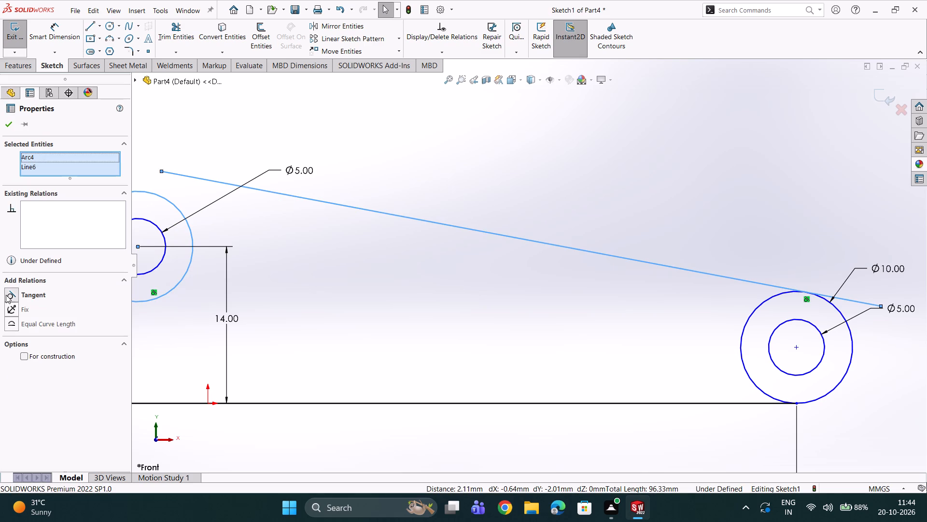
{"action": "left_click", "coordinate": [5, 119]}
Trim the sloping line's overhang past the right-end outer circle and that circle's arc inside the profile.
{"action": "scroll", "coordinate": [539, 281], "scroll_direction": "up", "scroll_amount": 2}
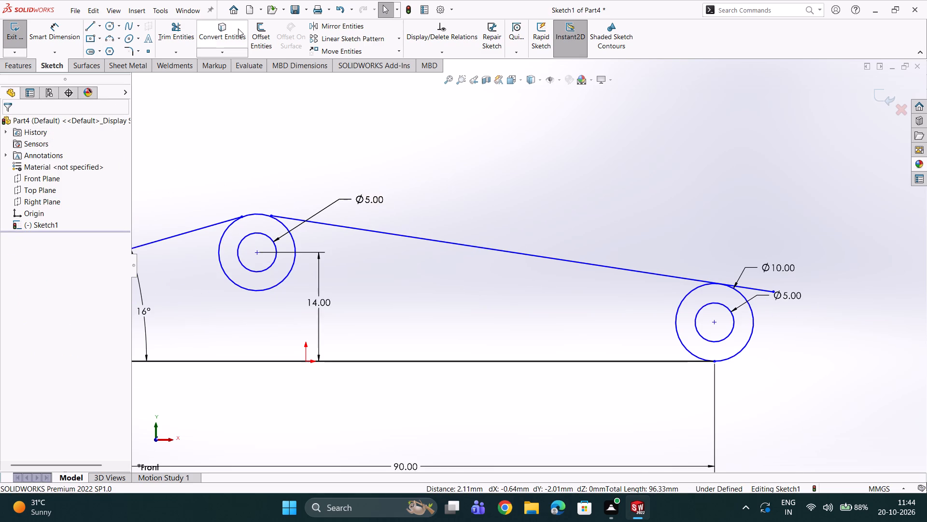
{"action": "left_click", "coordinate": [180, 25]}
{"action": "scroll", "coordinate": [839, 288], "scroll_direction": "down", "scroll_amount": 4}
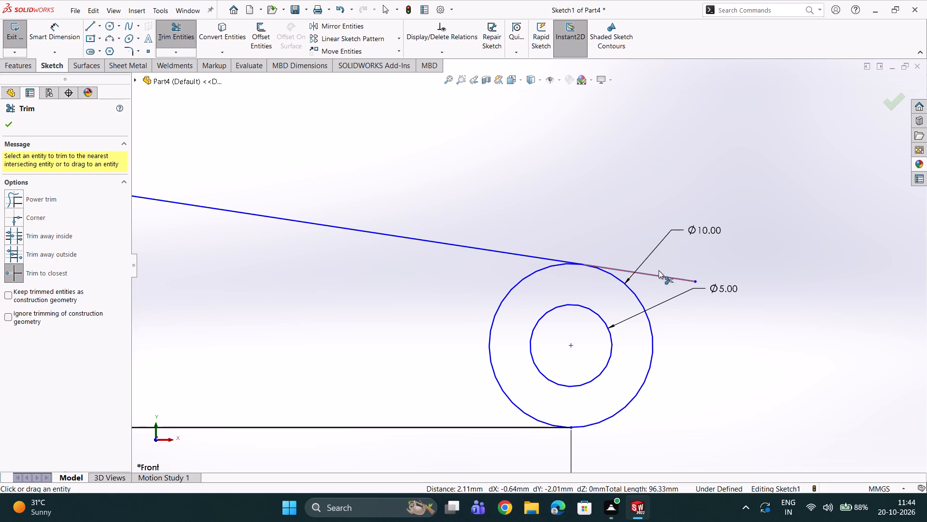
{"action": "double_click", "coordinate": [660, 277]}
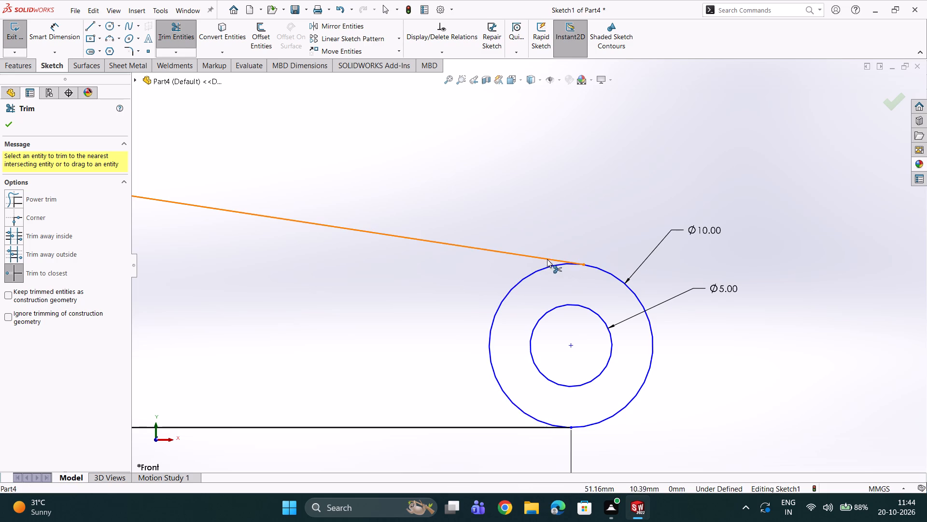
{"action": "double_click", "coordinate": [542, 270]}
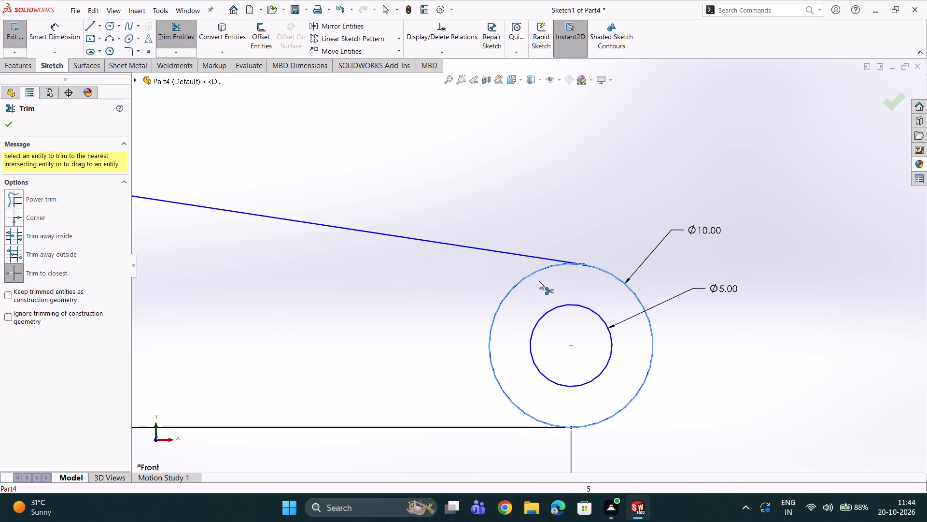
{"action": "triple_click", "coordinate": [529, 273]}
{"action": "double_click", "coordinate": [524, 275]}
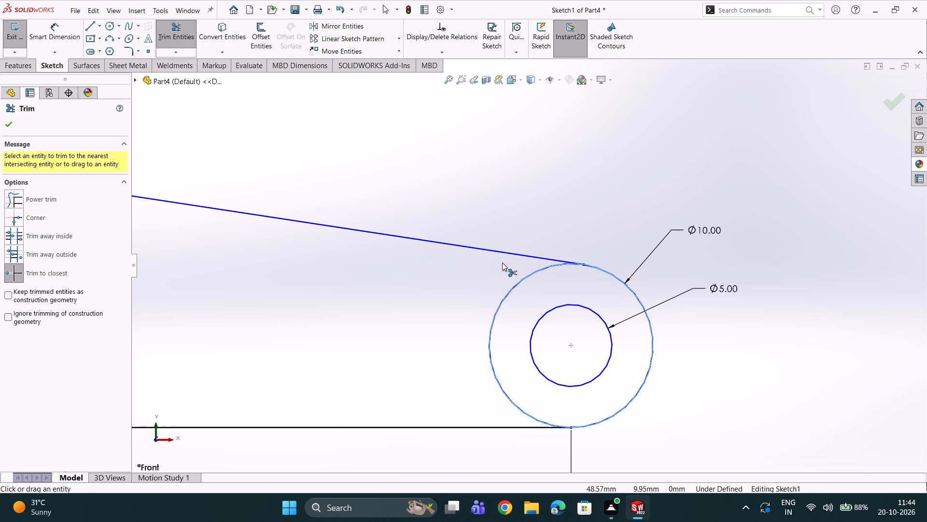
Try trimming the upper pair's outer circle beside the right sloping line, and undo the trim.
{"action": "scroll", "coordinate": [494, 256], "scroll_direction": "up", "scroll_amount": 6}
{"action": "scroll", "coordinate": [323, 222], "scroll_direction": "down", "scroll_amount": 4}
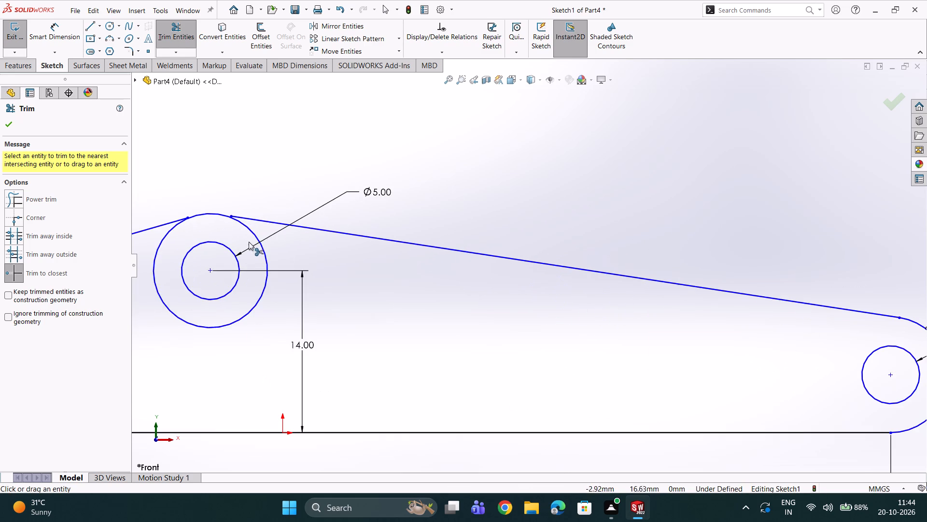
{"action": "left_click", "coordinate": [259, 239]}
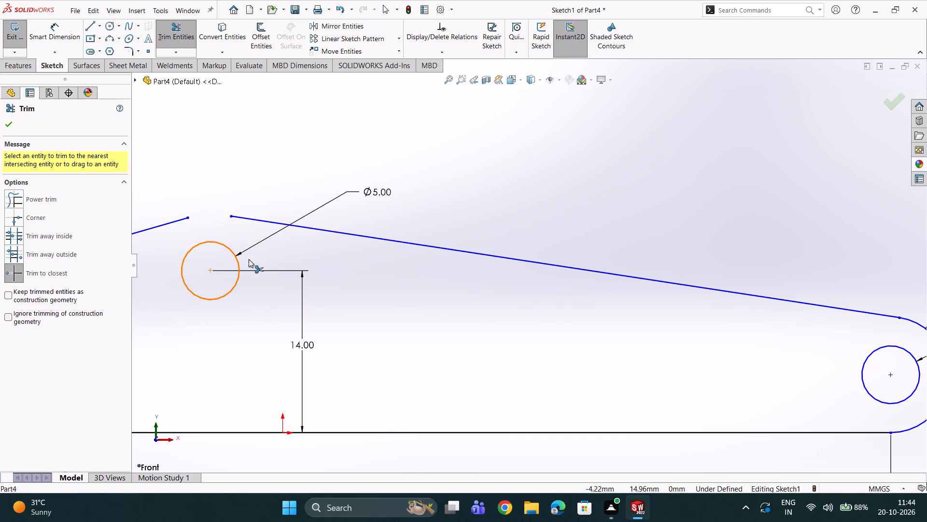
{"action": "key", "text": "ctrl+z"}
Examine where both sloping lines meet the upper outer circle, and check the whole profile.
{"action": "scroll", "coordinate": [263, 261], "scroll_direction": "down", "scroll_amount": 5}
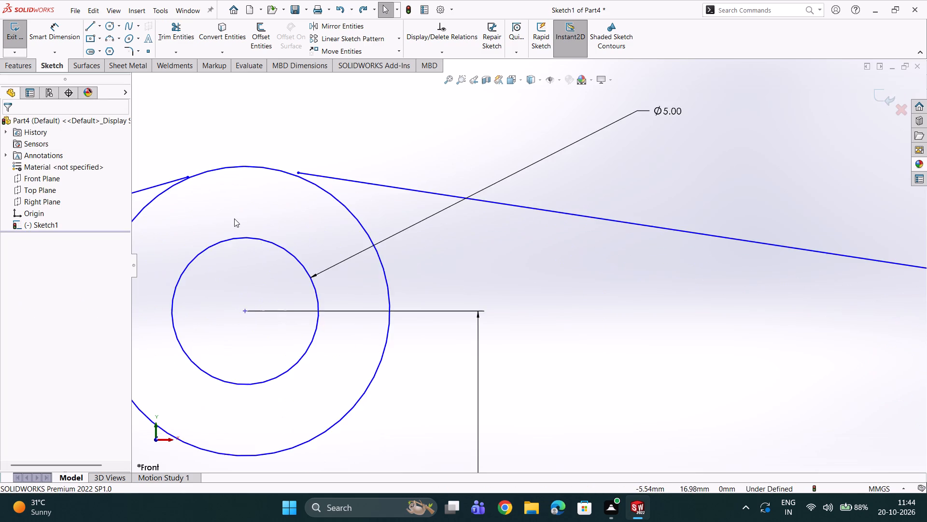
{"action": "scroll", "coordinate": [262, 163], "scroll_direction": "down", "scroll_amount": 7}
{"action": "scroll", "coordinate": [315, 198], "scroll_direction": "up", "scroll_amount": 3}
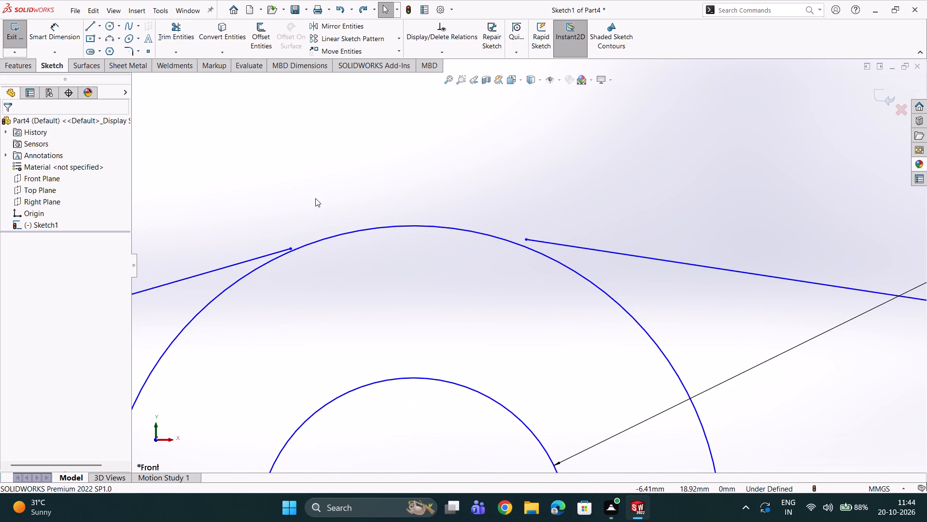
{"action": "scroll", "coordinate": [333, 235], "scroll_direction": "down", "scroll_amount": 1}
{"action": "scroll", "coordinate": [340, 259], "scroll_direction": "up", "scroll_amount": 3}
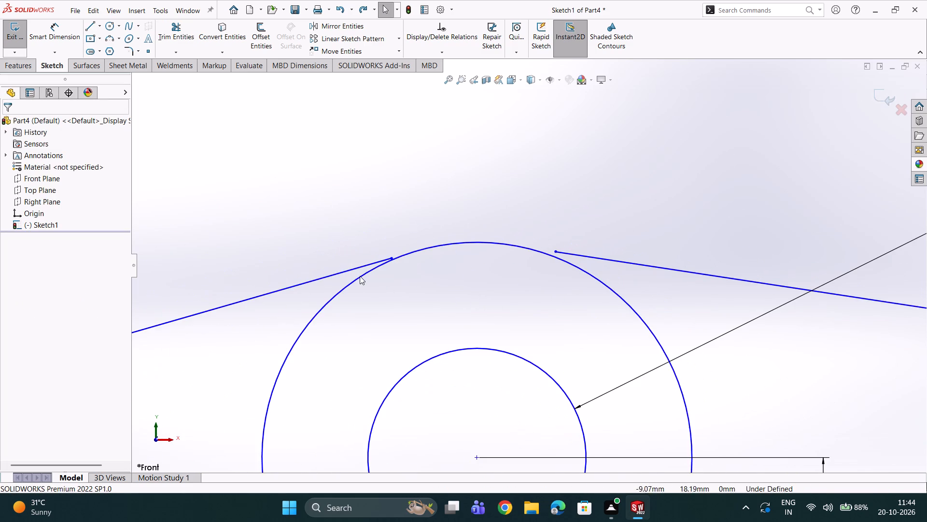
{"action": "scroll", "coordinate": [349, 289], "scroll_direction": "up", "scroll_amount": 2}
{"action": "scroll", "coordinate": [525, 336], "scroll_direction": "up", "scroll_amount": 2}
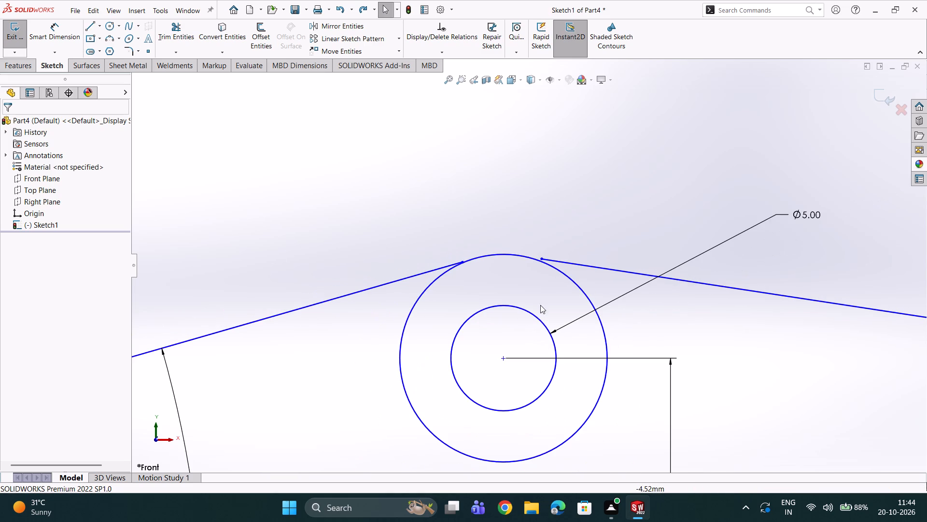
{"action": "scroll", "coordinate": [540, 305], "scroll_direction": "up", "scroll_amount": 5}
{"action": "scroll", "coordinate": [520, 297], "scroll_direction": "down", "scroll_amount": 2}
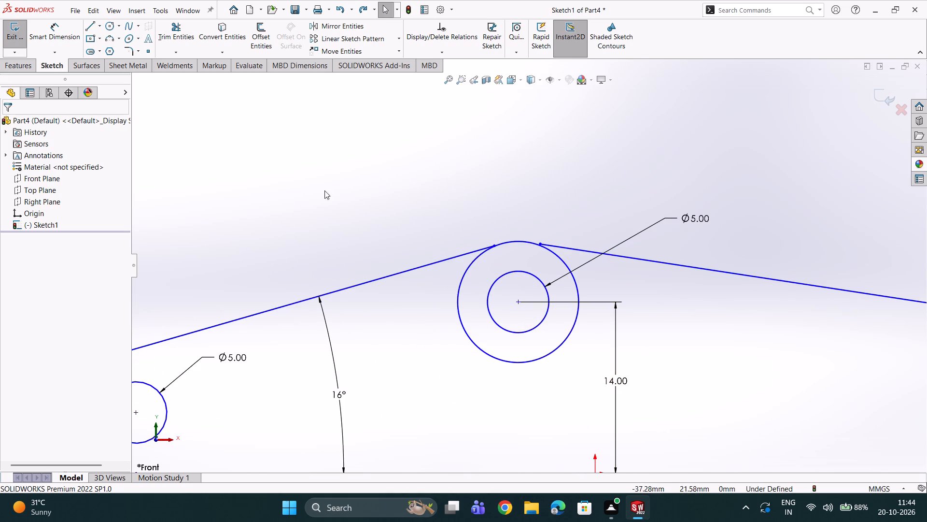
{"action": "scroll", "coordinate": [563, 250], "scroll_direction": "up", "scroll_amount": 2}
{"action": "scroll", "coordinate": [531, 281], "scroll_direction": "up", "scroll_amount": 5}
{"action": "scroll", "coordinate": [548, 278], "scroll_direction": "down", "scroll_amount": 2}
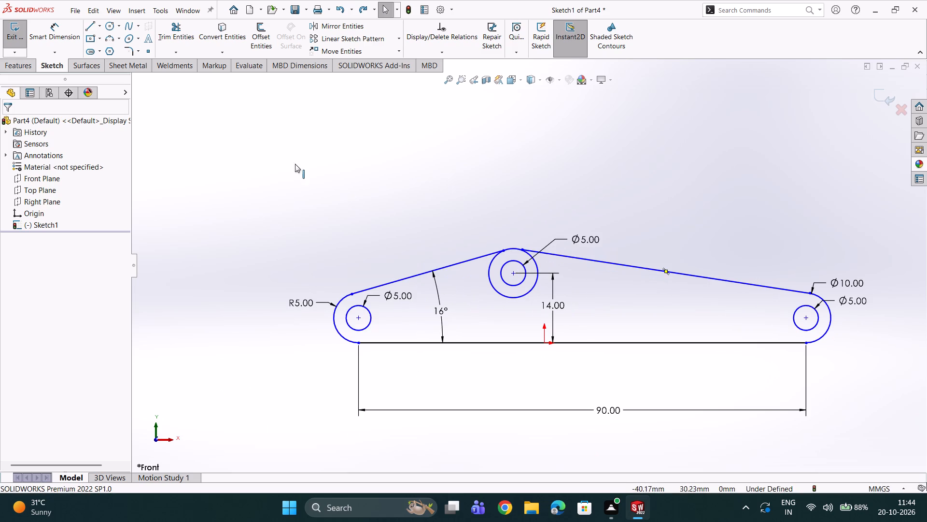
Dimension the angle between the right sloping line and the base line as 10 degrees.
{"action": "left_click", "coordinate": [59, 34]}
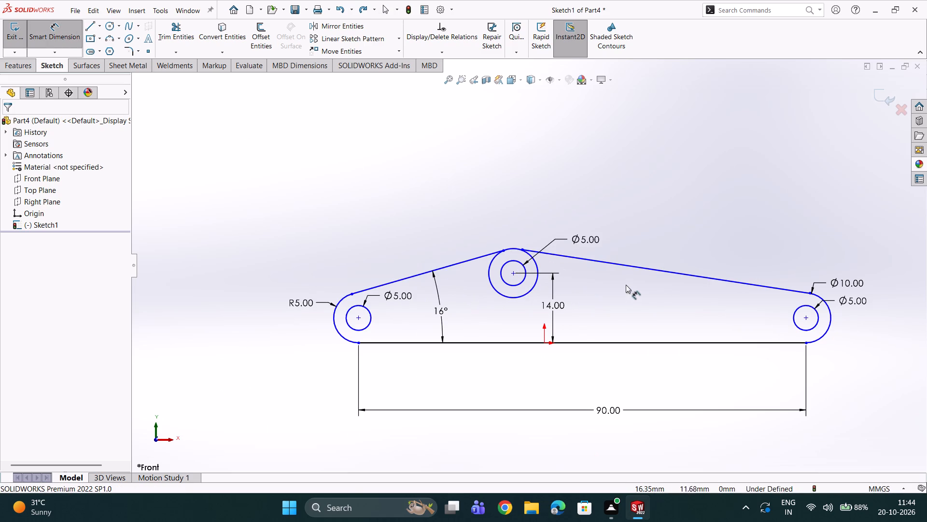
{"action": "left_click", "coordinate": [695, 275]}
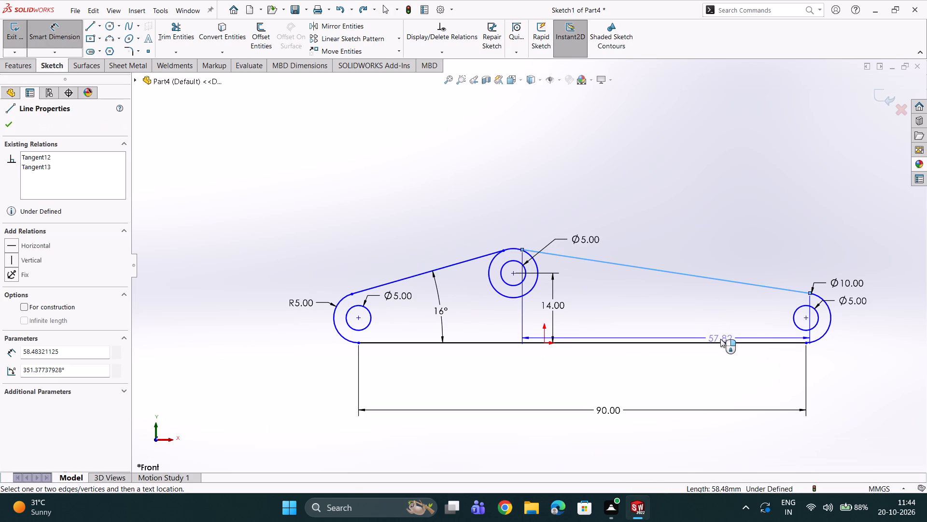
{"action": "left_click", "coordinate": [721, 342]}
{"action": "left_click", "coordinate": [725, 318]}
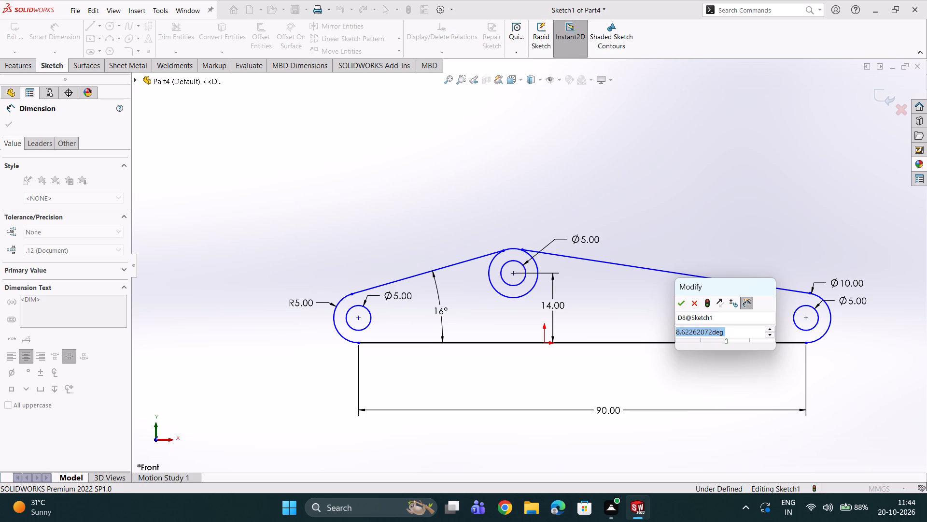
{"action": "type", "text": "10"}
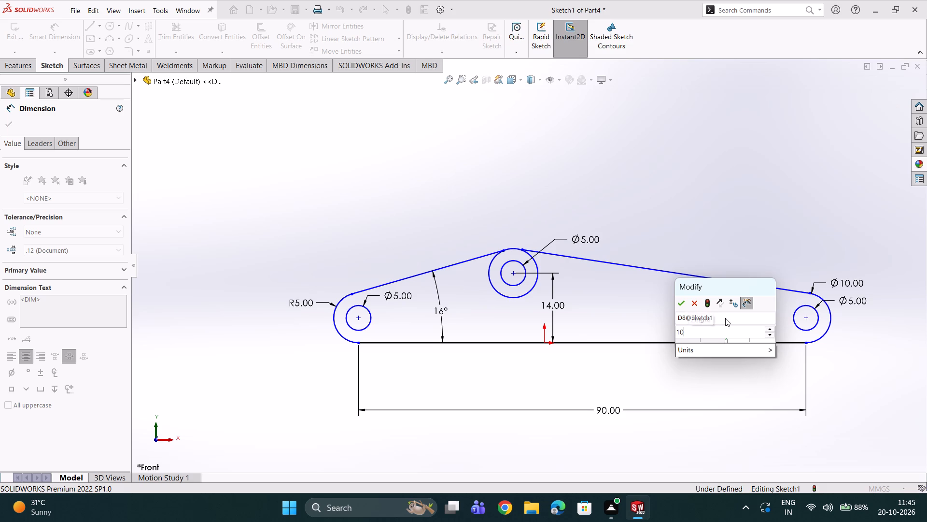
{"action": "key", "text": "Return"}
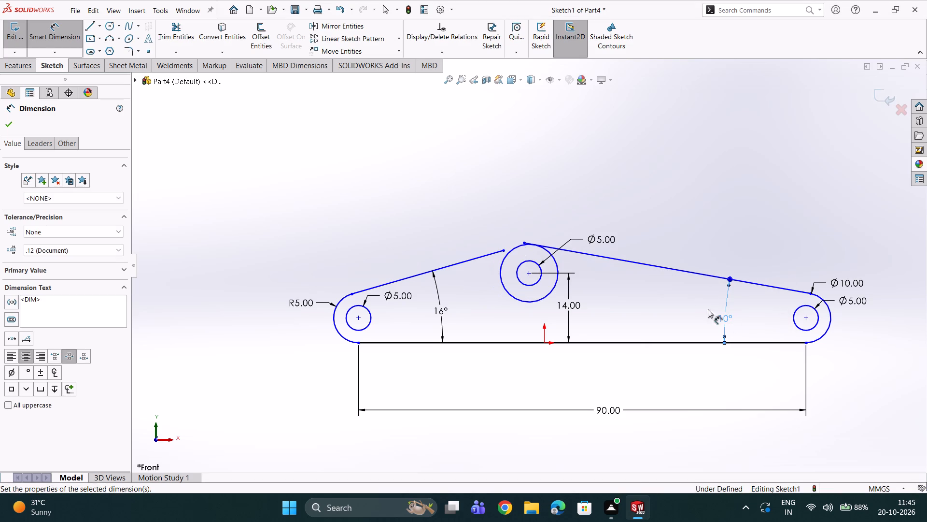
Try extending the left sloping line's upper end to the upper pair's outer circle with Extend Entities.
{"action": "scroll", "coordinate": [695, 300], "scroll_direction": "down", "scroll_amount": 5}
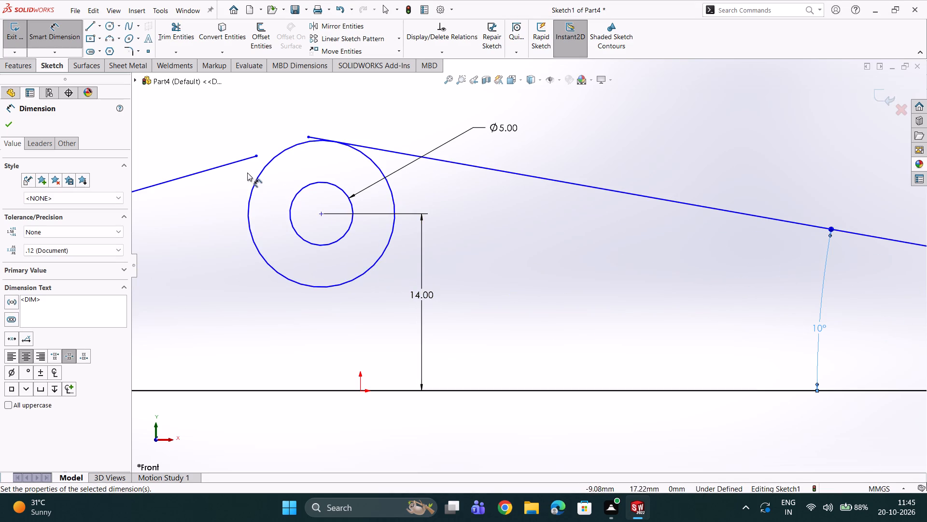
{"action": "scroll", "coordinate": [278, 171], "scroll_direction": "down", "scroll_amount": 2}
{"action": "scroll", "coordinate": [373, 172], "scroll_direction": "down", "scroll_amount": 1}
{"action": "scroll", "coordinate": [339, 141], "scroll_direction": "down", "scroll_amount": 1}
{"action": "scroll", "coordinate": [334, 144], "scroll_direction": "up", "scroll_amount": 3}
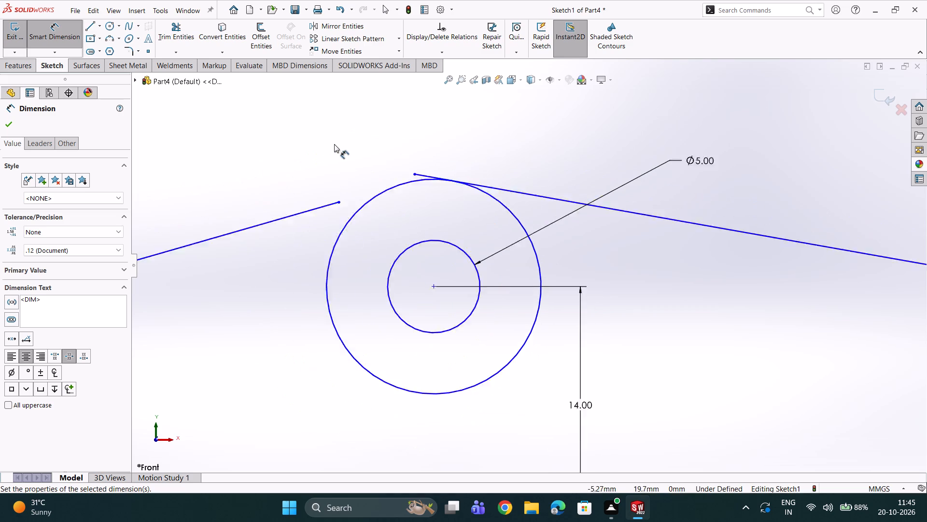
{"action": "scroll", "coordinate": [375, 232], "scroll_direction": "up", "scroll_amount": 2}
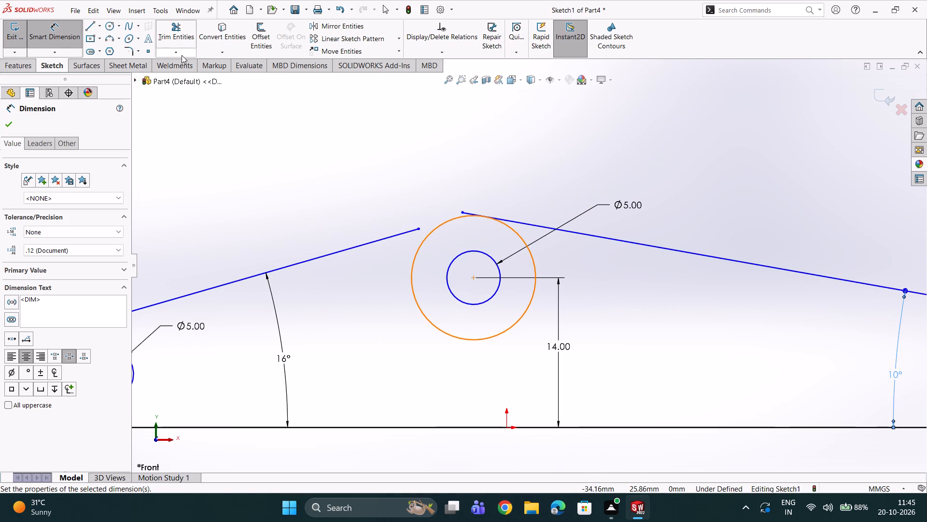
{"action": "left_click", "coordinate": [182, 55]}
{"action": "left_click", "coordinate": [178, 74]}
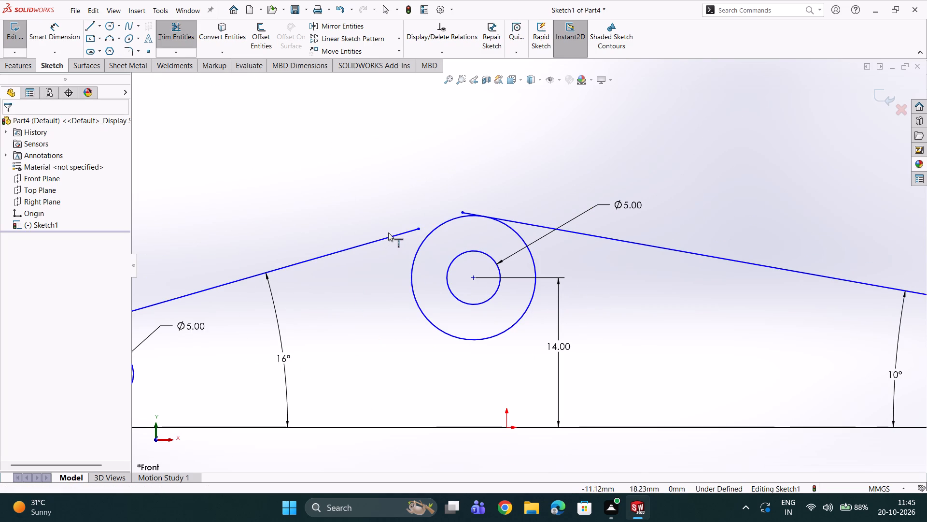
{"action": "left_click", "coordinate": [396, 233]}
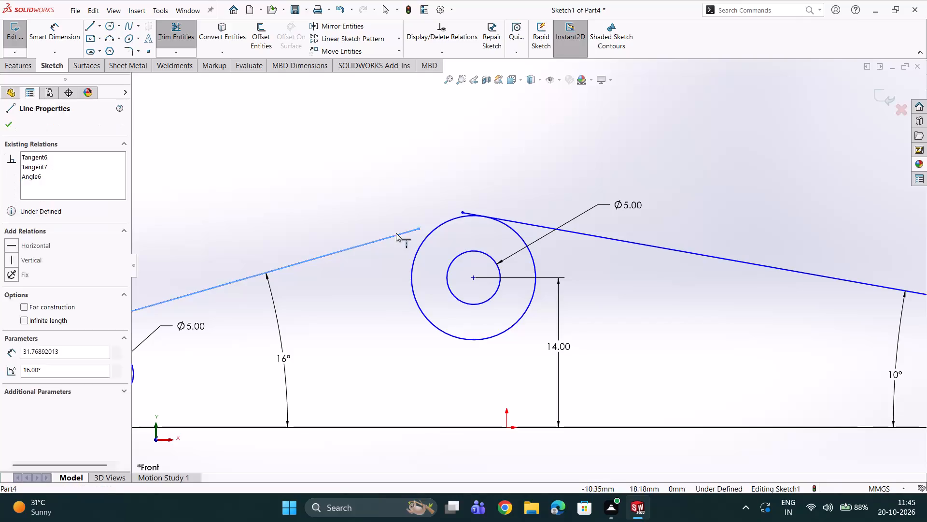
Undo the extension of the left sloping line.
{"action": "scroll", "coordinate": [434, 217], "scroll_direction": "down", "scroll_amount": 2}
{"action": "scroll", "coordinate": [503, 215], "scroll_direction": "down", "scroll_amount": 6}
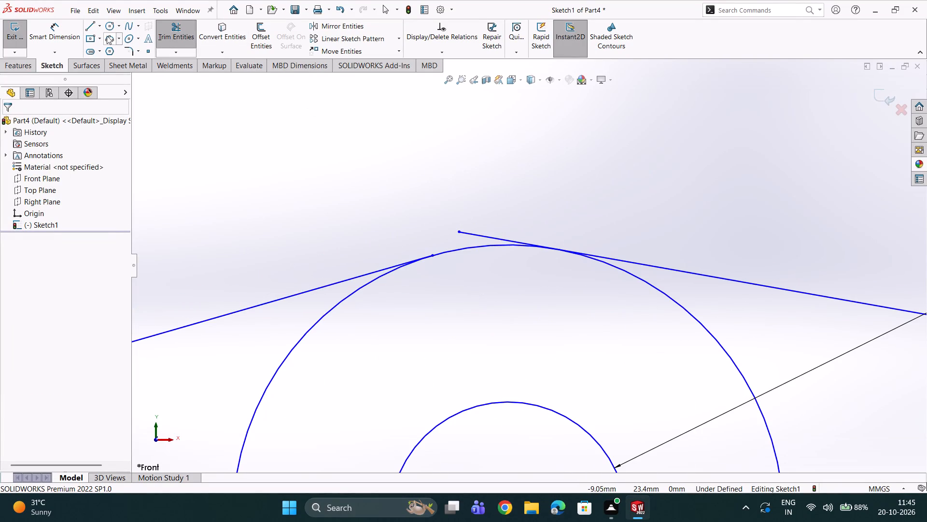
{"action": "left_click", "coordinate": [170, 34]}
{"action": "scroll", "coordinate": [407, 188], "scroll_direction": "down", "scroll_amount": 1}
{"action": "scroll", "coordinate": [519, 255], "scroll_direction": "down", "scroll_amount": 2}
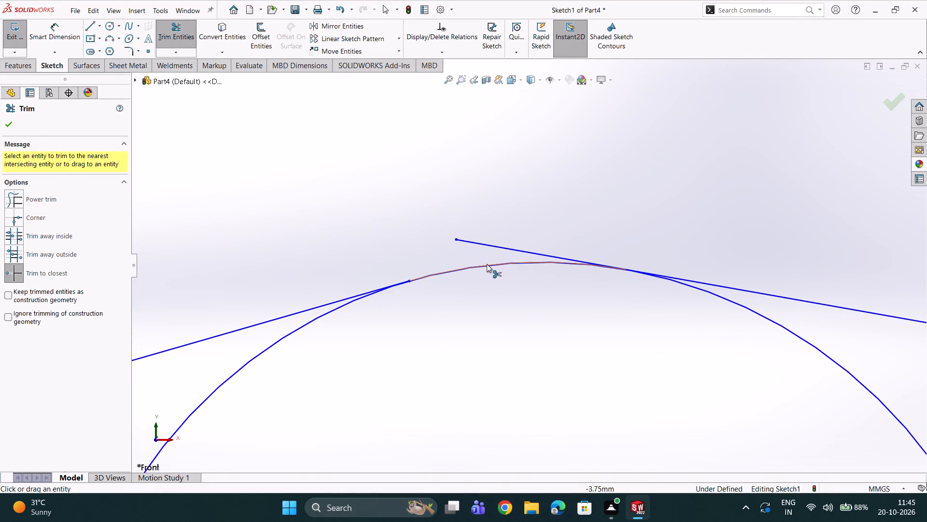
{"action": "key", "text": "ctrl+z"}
Trim the right sloping line's overhang beyond its tangent point on the upper outer circle.
{"action": "scroll", "coordinate": [473, 268], "scroll_direction": "down", "scroll_amount": 2}
{"action": "scroll", "coordinate": [472, 266], "scroll_direction": "up", "scroll_amount": 8}
{"action": "scroll", "coordinate": [487, 269], "scroll_direction": "down", "scroll_amount": 1}
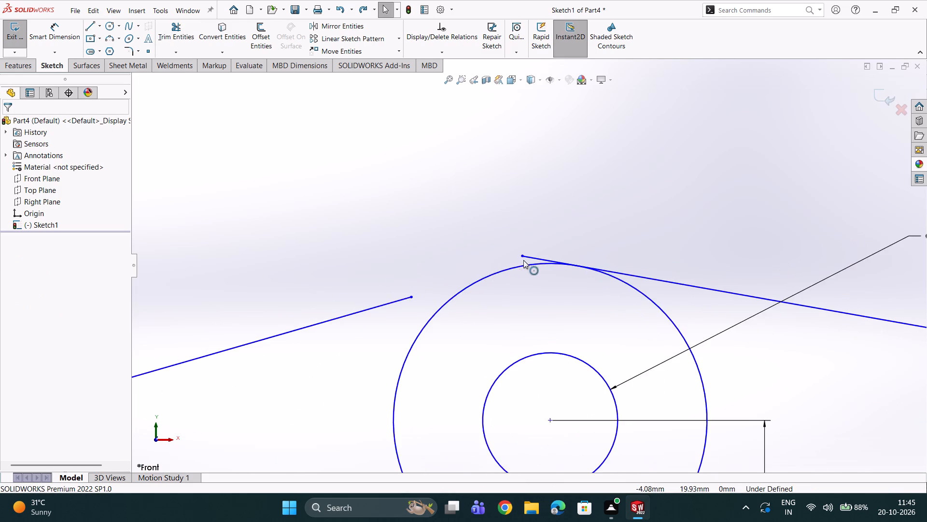
{"action": "scroll", "coordinate": [523, 260], "scroll_direction": "down", "scroll_amount": 2}
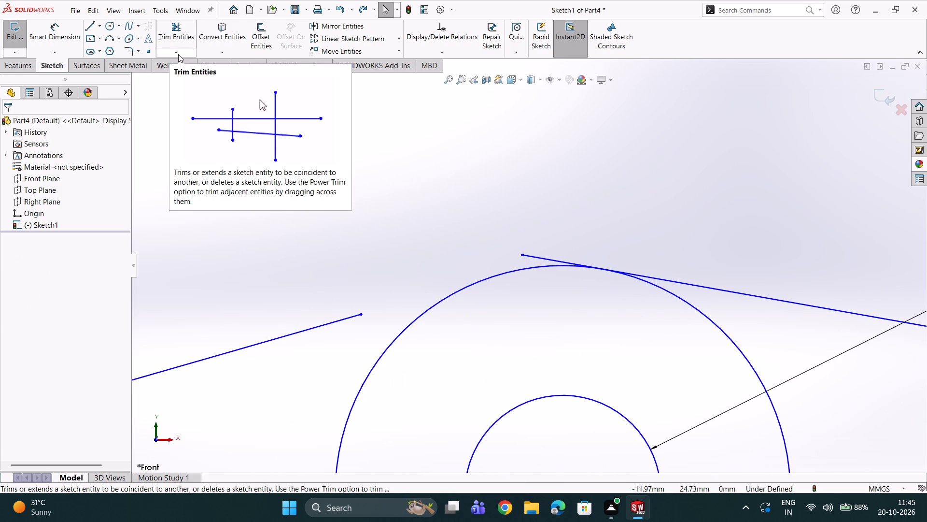
{"action": "left_click", "coordinate": [178, 54]}
{"action": "left_click", "coordinate": [183, 25]}
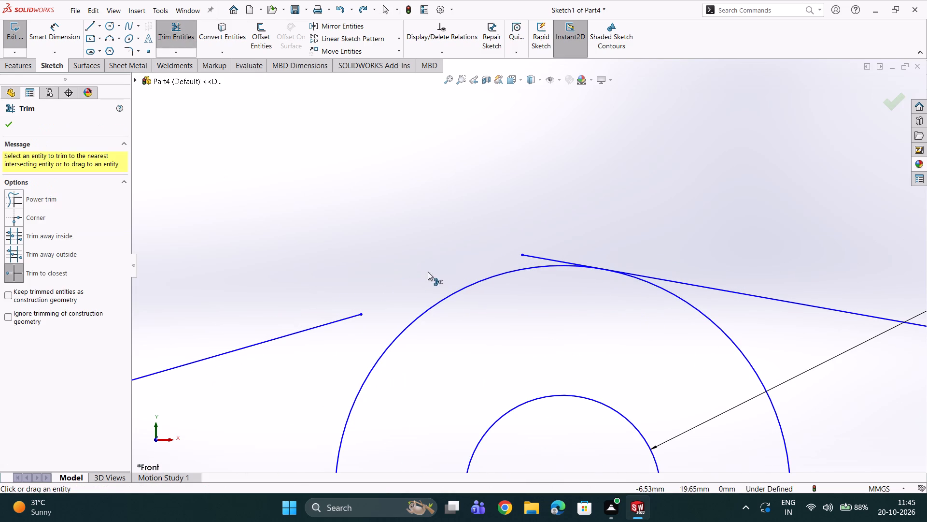
{"action": "double_click", "coordinate": [549, 259]}
{"action": "scroll", "coordinate": [547, 263], "scroll_direction": "up", "scroll_amount": 6}
{"action": "scroll", "coordinate": [529, 319], "scroll_direction": "up", "scroll_amount": 2}
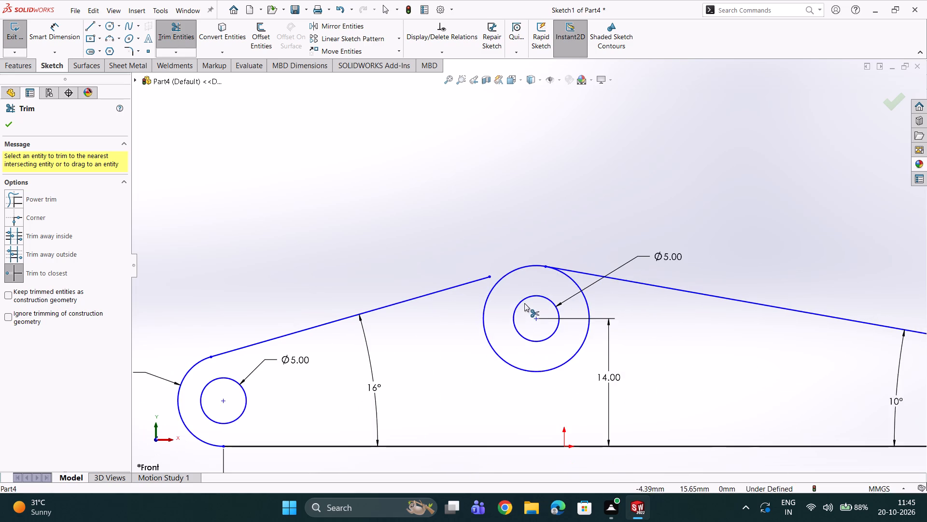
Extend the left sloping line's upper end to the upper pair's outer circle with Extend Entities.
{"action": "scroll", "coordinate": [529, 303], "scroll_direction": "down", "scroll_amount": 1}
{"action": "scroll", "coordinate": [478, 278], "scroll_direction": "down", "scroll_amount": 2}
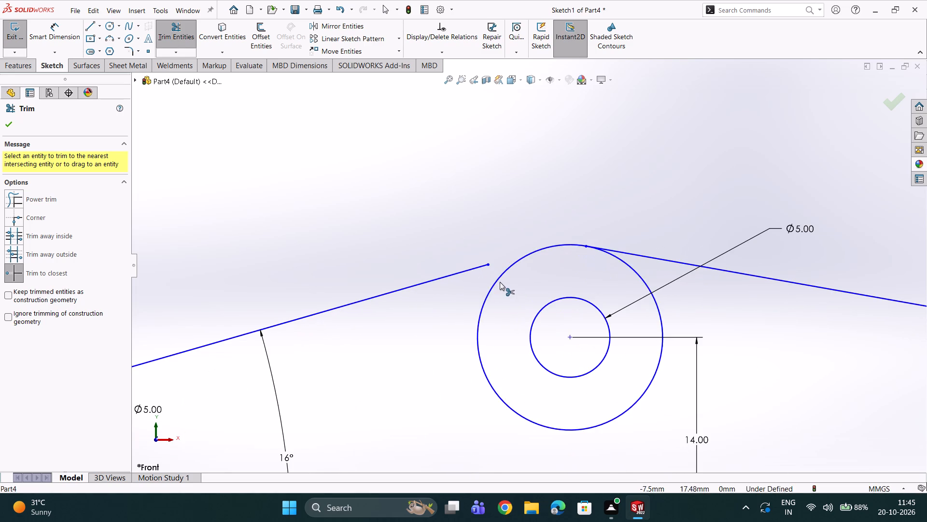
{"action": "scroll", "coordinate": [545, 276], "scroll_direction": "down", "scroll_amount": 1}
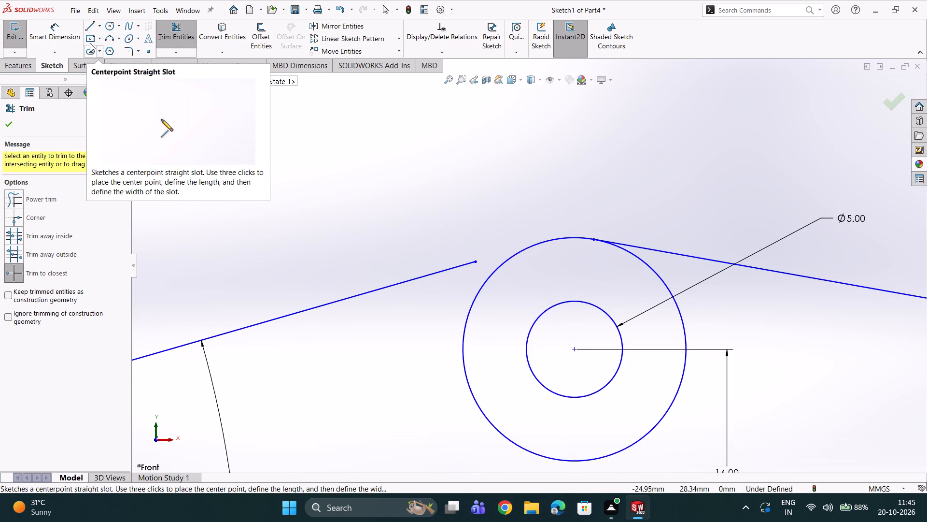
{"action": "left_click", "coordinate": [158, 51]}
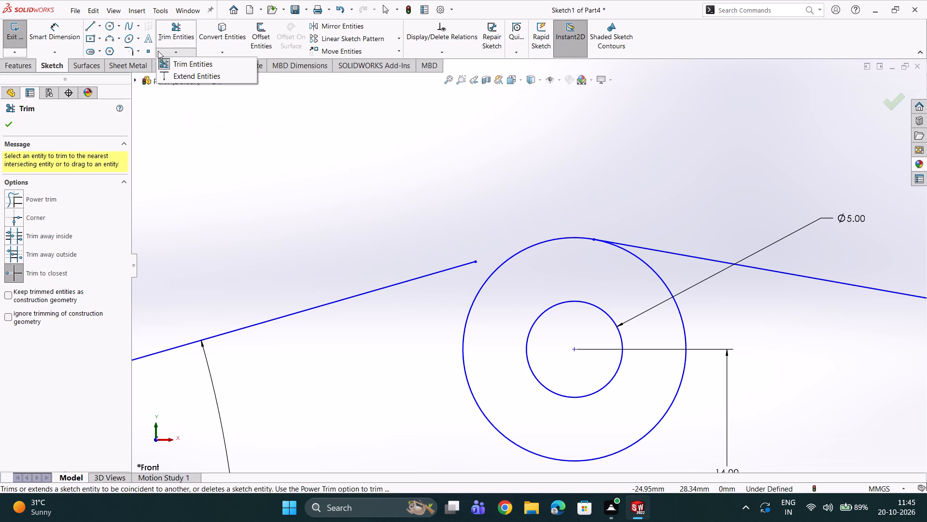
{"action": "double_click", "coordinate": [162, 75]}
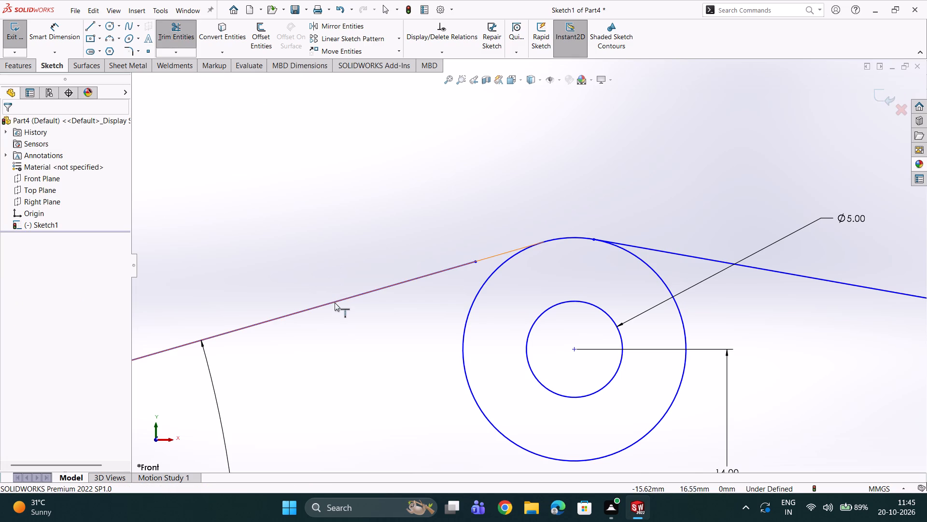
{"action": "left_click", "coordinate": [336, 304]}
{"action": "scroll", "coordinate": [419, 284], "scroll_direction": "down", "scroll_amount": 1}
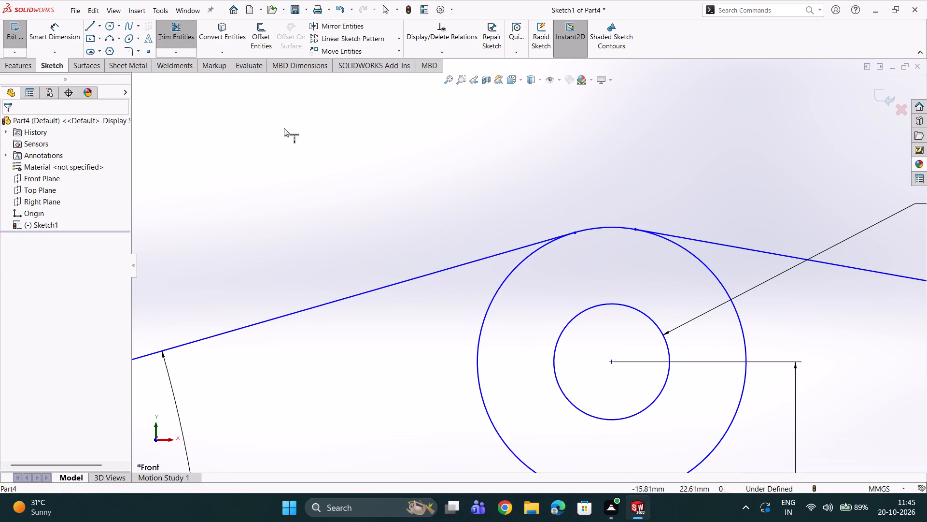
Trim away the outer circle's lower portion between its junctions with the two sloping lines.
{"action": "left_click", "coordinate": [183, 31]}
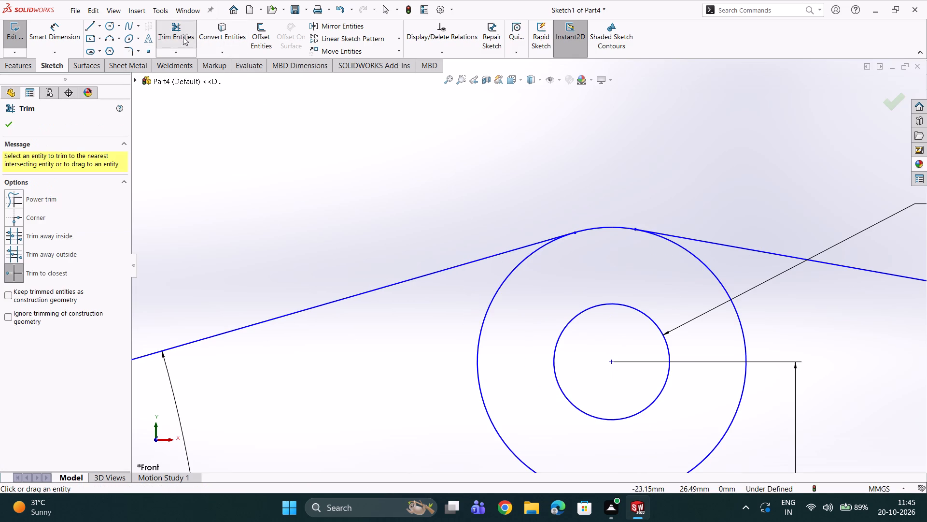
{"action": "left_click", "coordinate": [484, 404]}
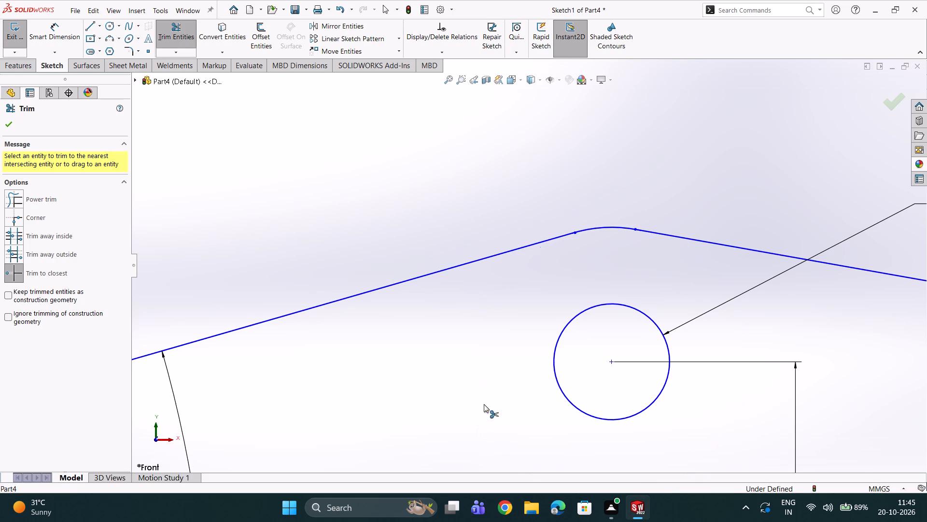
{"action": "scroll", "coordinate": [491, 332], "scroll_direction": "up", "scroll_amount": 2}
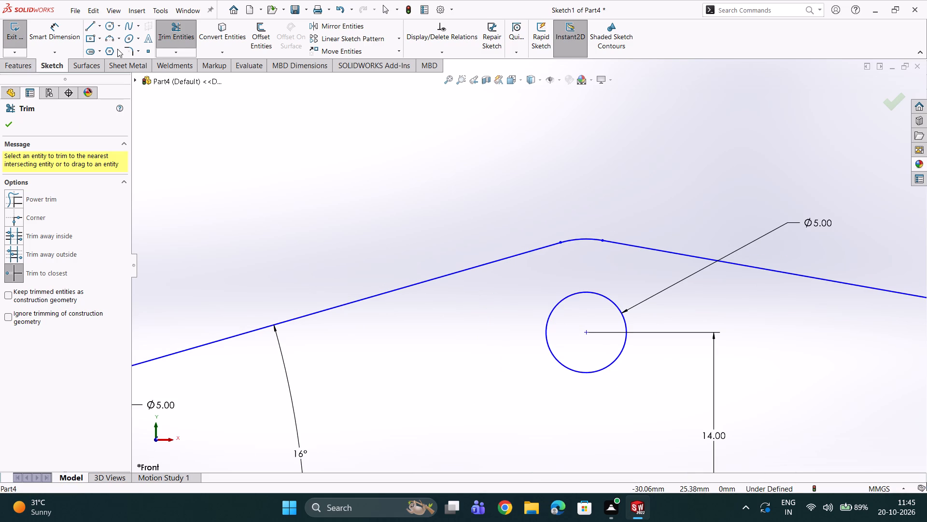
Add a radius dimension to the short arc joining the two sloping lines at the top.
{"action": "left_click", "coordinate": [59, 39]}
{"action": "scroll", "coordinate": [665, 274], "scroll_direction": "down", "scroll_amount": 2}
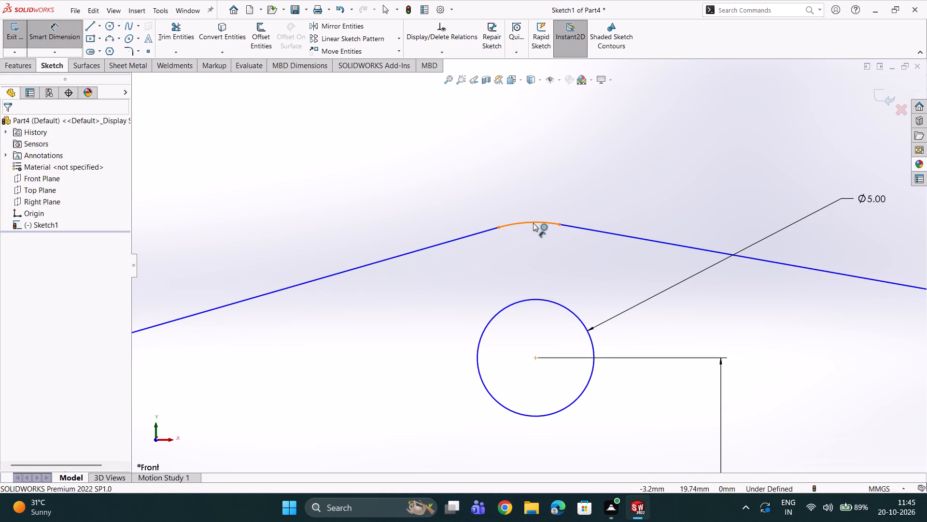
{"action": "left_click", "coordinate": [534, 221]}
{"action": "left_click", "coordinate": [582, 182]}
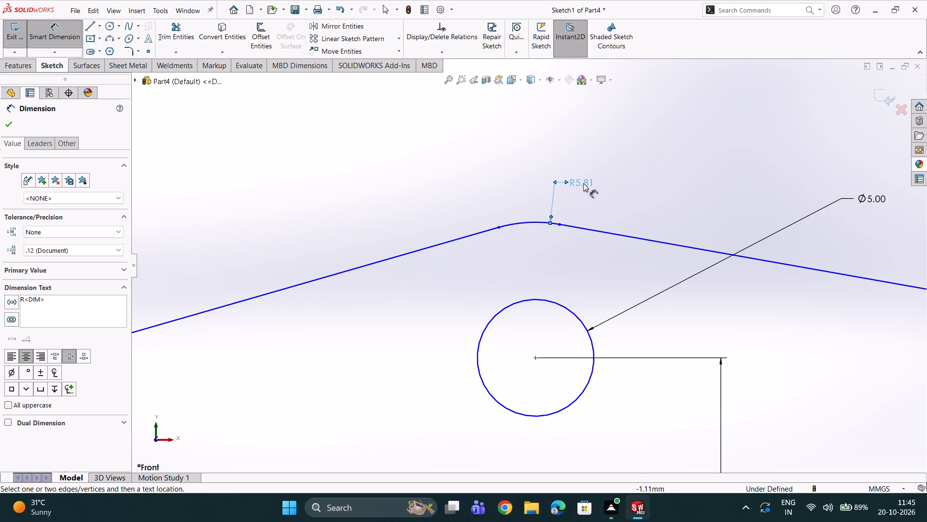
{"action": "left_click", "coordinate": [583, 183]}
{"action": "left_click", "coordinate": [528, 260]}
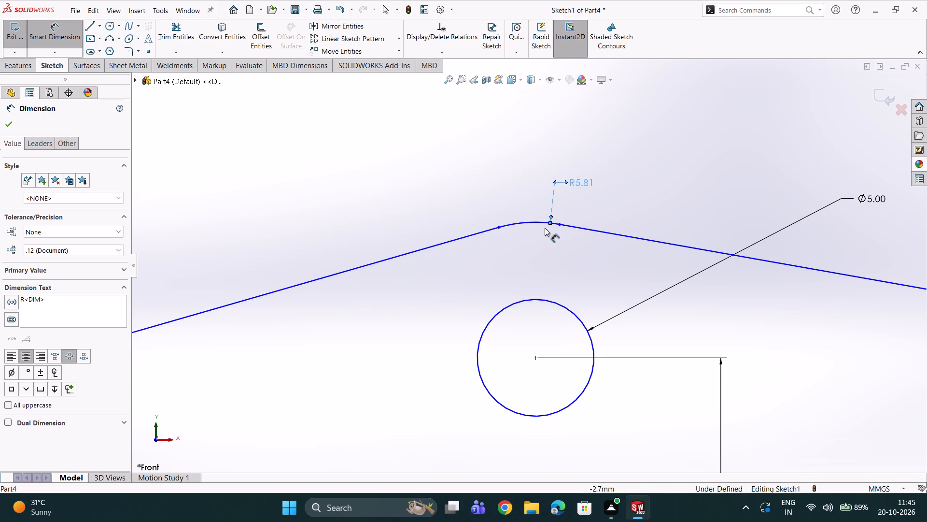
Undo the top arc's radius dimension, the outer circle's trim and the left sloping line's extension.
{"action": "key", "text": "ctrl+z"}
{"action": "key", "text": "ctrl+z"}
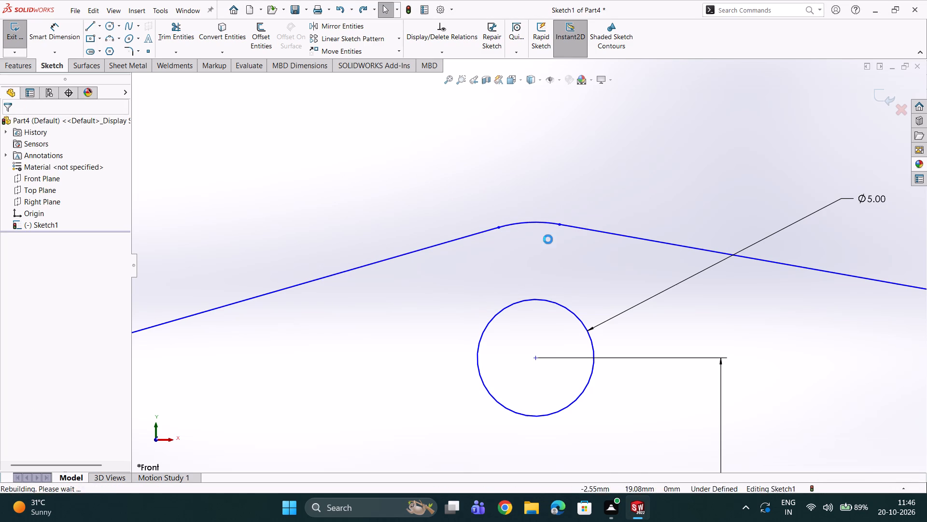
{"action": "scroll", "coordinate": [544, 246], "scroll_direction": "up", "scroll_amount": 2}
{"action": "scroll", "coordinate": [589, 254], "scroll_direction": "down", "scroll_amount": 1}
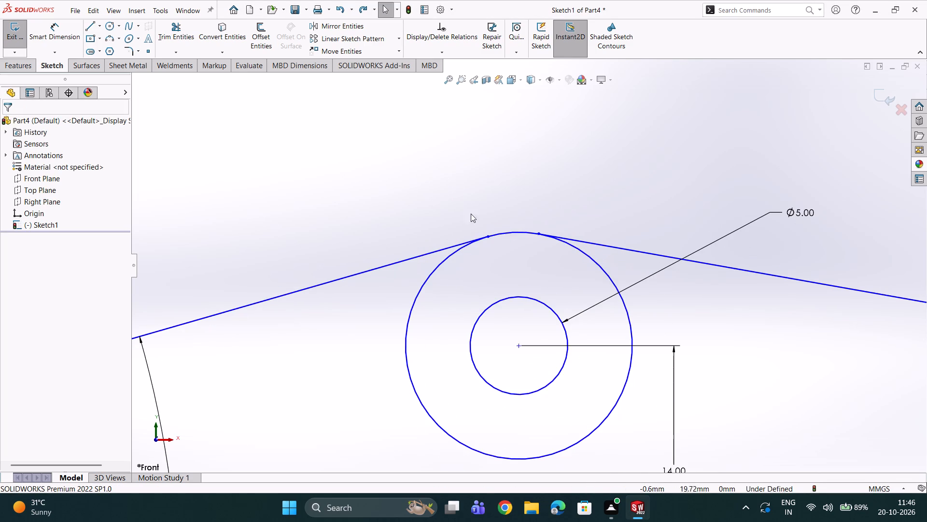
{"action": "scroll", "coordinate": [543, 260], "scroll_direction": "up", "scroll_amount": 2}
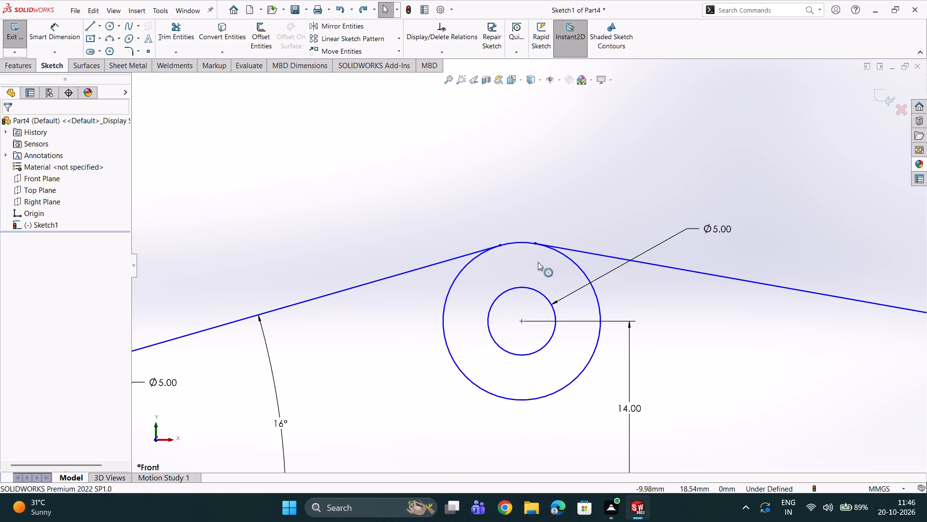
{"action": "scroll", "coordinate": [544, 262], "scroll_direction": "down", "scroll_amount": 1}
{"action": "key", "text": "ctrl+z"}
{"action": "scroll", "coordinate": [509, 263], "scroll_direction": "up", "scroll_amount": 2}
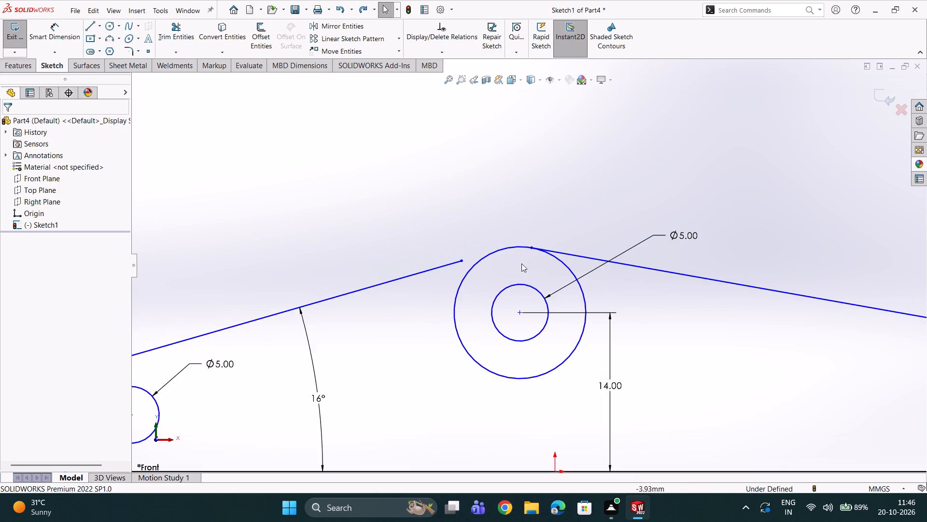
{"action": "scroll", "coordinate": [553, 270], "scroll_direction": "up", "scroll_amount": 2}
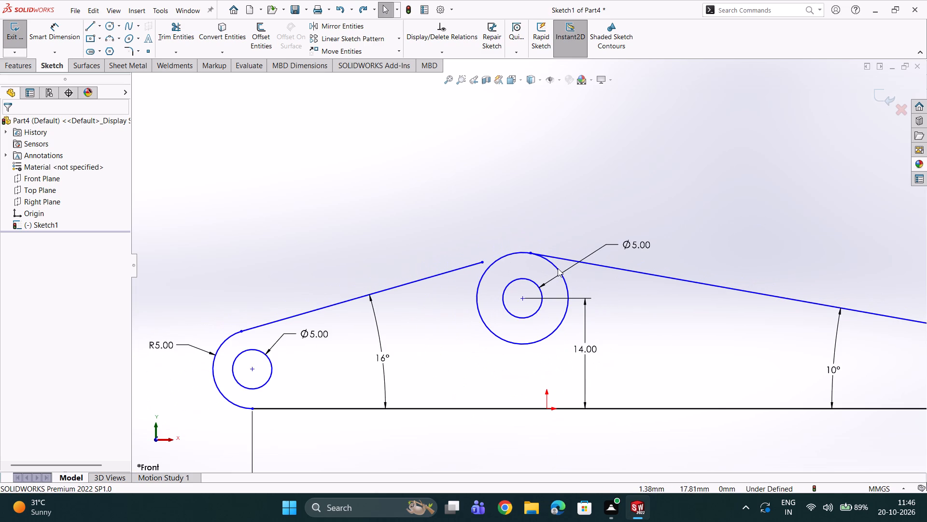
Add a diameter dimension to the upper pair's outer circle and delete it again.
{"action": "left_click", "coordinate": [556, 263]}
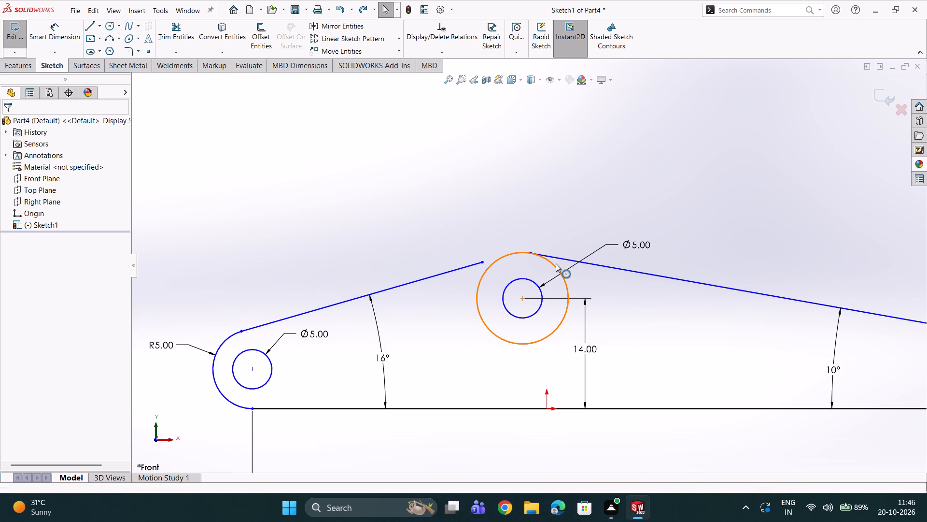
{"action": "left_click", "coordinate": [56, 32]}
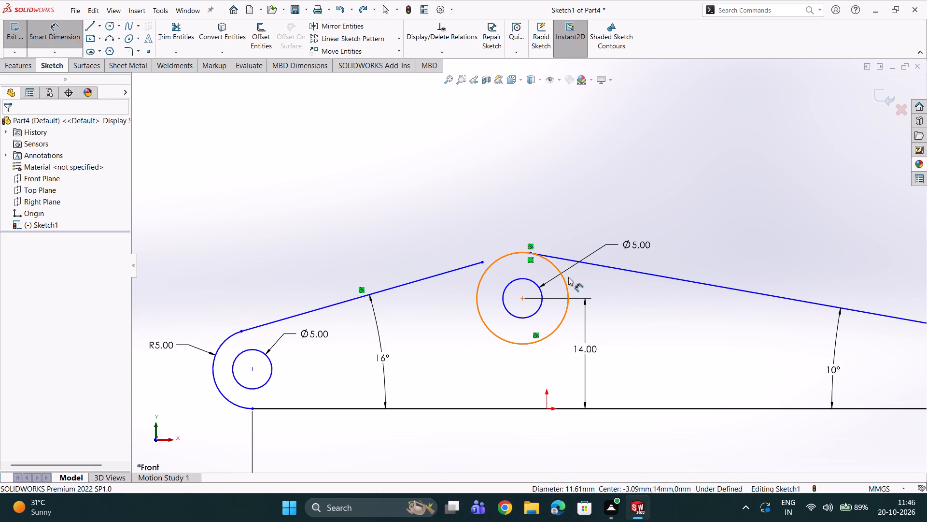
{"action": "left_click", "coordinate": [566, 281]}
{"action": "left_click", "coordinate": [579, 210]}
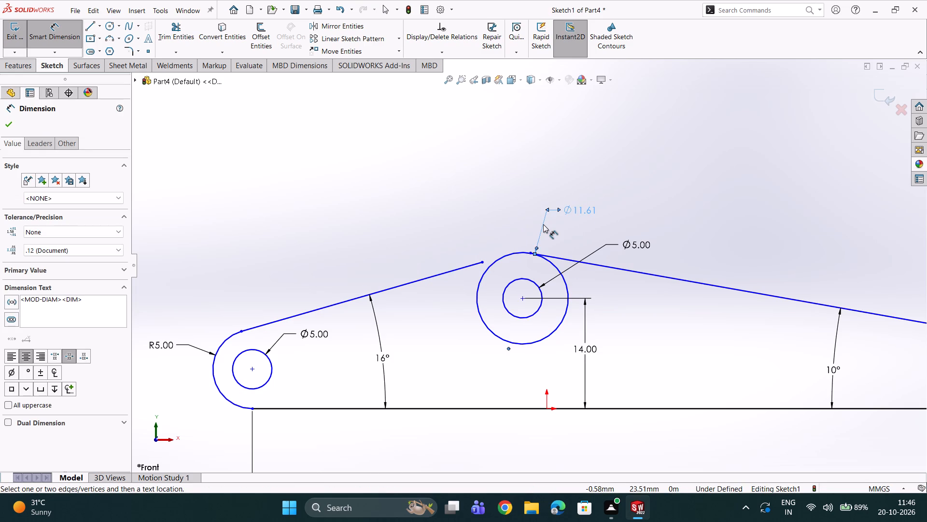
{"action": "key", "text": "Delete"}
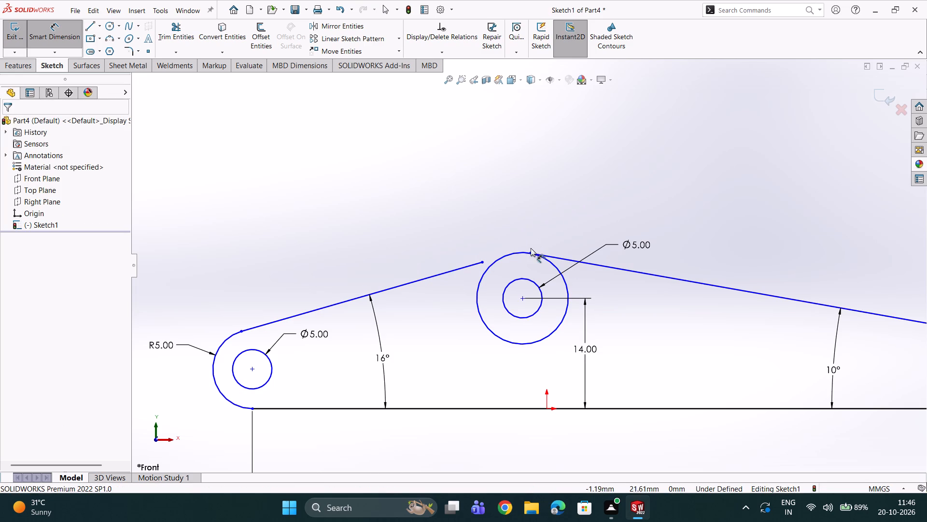
Undo back through the outer circle's diameter dimension, the right sloping line's trim and its 10-degree angle dimension.
{"action": "scroll", "coordinate": [527, 261], "scroll_direction": "down", "scroll_amount": 2}
{"action": "key", "text": "ctrl+z"}
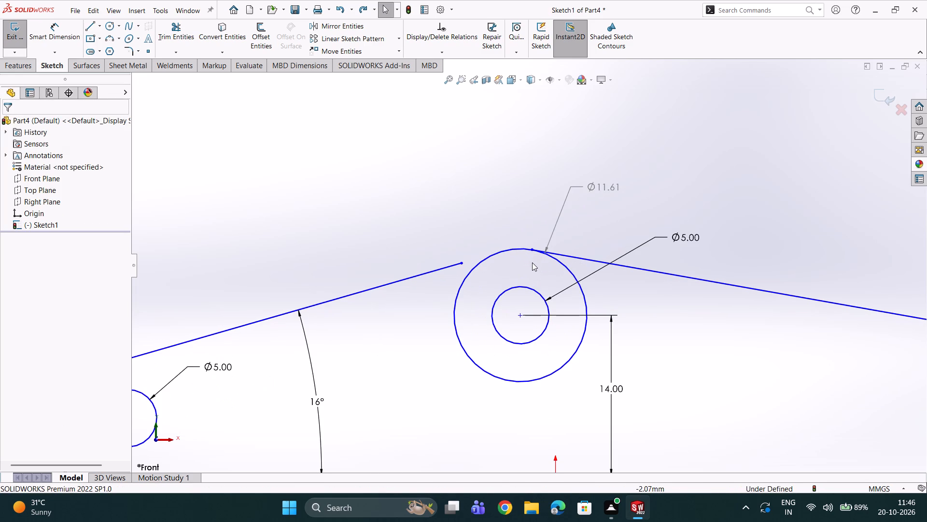
{"action": "key", "text": "ctrl+z"}
{"action": "key", "text": "ctrl+z"}
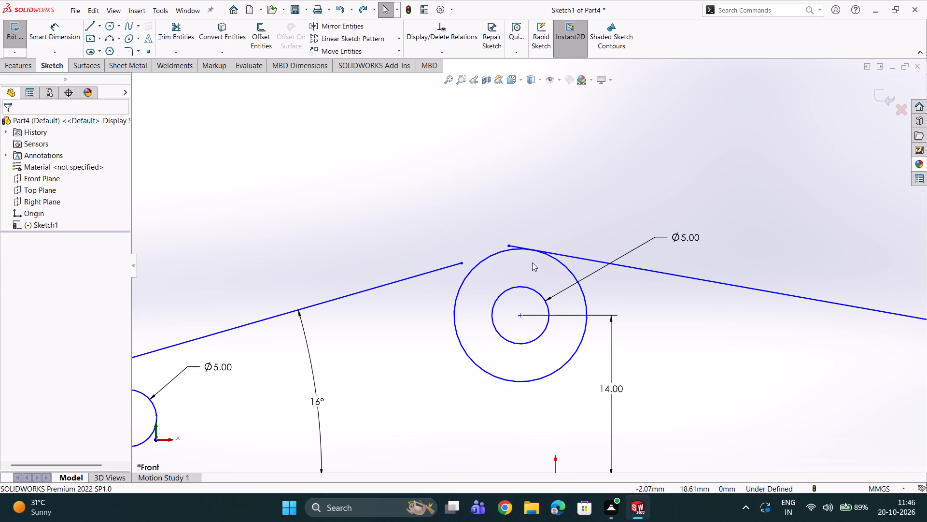
{"action": "key", "text": "ctrl+z"}
{"action": "key", "text": "ctrl+z"}
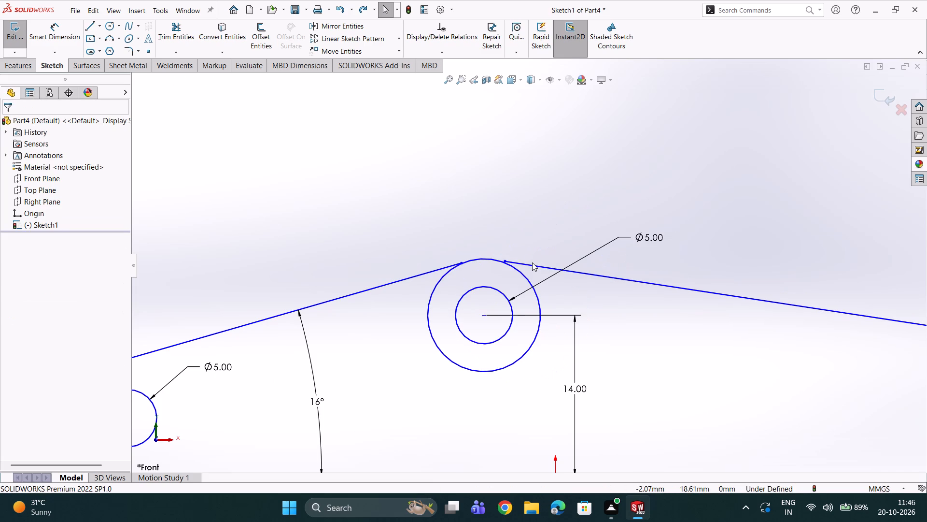
{"action": "key", "text": "ctrl+z"}
Keep undoing until the right sloping line is removed and the outer circle's deleted diameter dimension is restored.
{"action": "scroll", "coordinate": [532, 265], "scroll_direction": "up", "scroll_amount": 5, "text": "ctrl"}
{"action": "scroll", "coordinate": [532, 270], "scroll_direction": "down", "scroll_amount": 5}
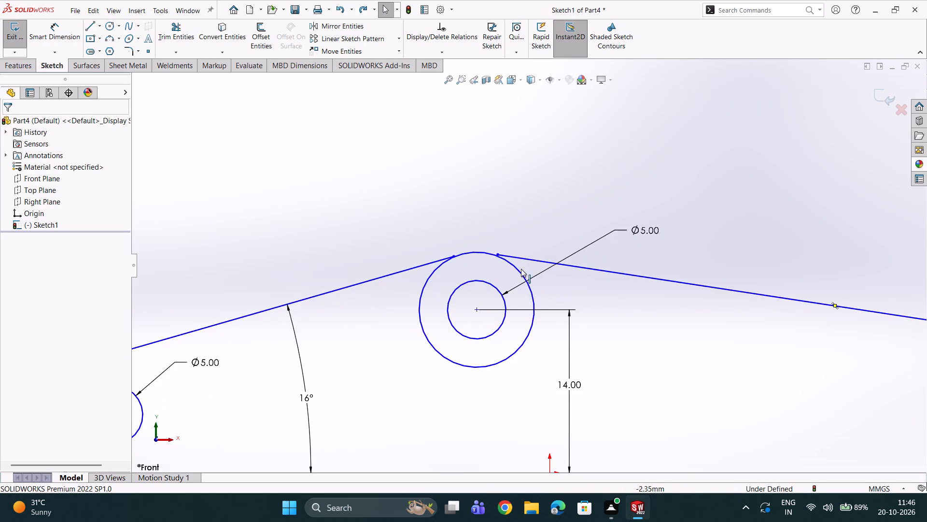
{"action": "scroll", "coordinate": [518, 267], "scroll_direction": "down", "scroll_amount": 7}
{"action": "scroll", "coordinate": [407, 262], "scroll_direction": "up", "scroll_amount": 2}
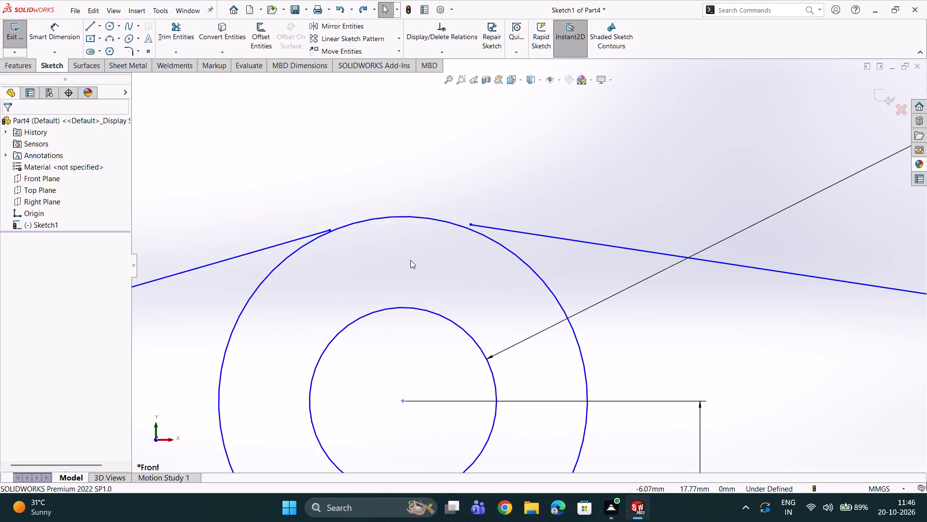
{"action": "scroll", "coordinate": [410, 260], "scroll_direction": "up", "scroll_amount": 3}
{"action": "key", "text": "ctrl+z"}
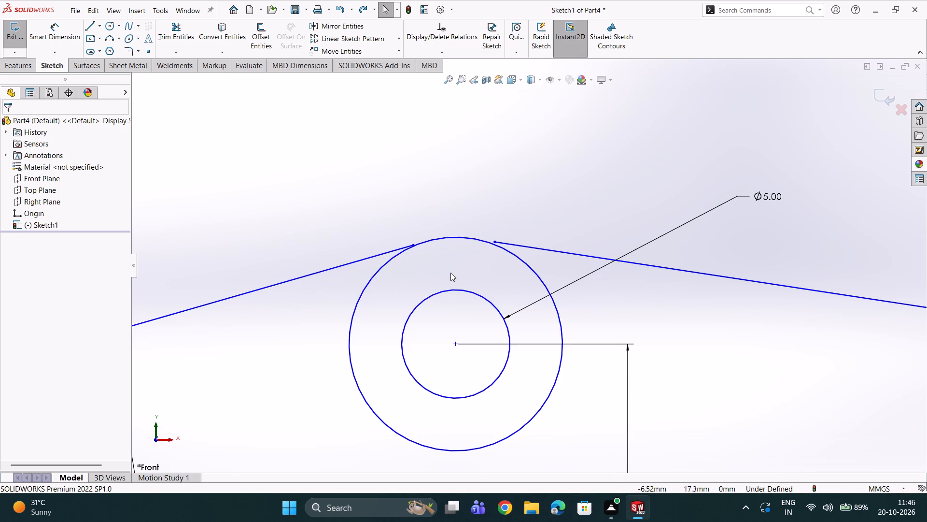
{"action": "key", "text": "ctrl+z"}
{"action": "key", "text": "ctrl+z"}
{"action": "key", "text": "ctrl+z"}
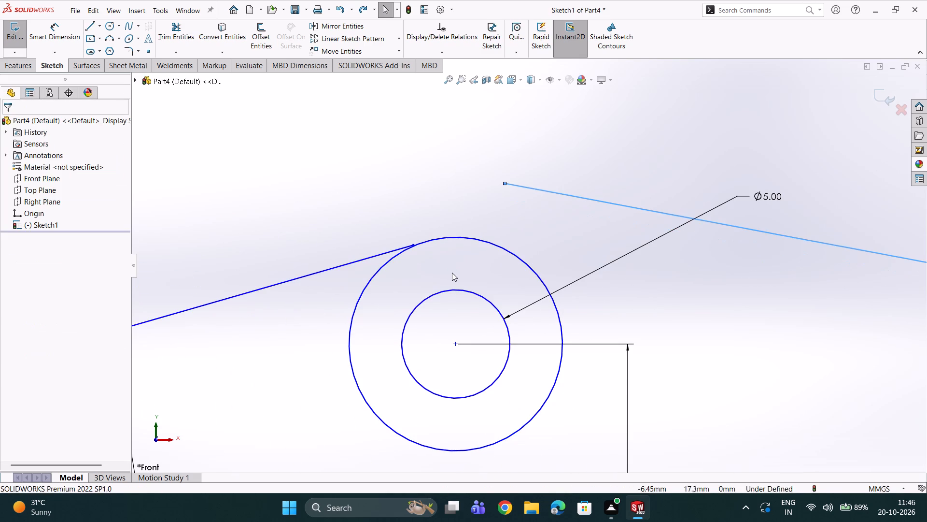
{"action": "key", "text": "ctrl+z"}
{"action": "key", "text": "ctrl+z"}
{"action": "scroll", "coordinate": [452, 273], "scroll_direction": "up", "scroll_amount": 6, "text": "ctrl"}
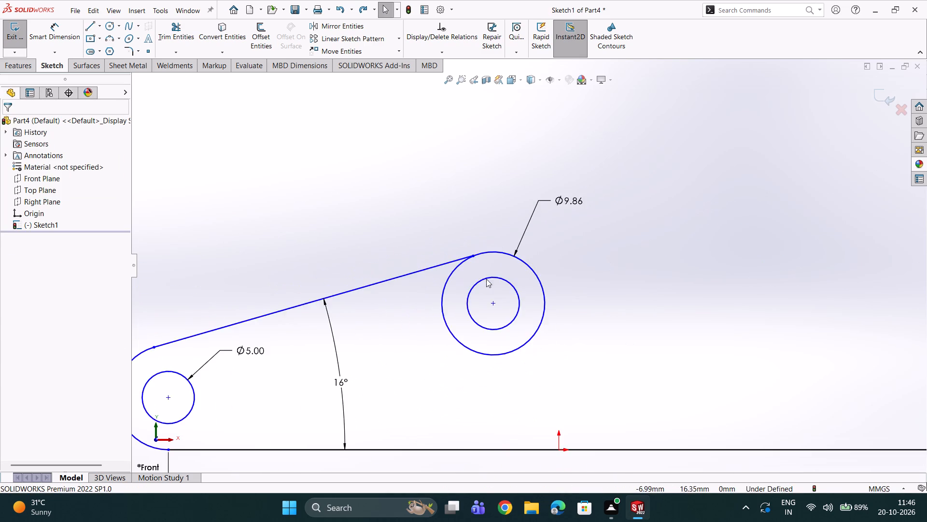
{"action": "scroll", "coordinate": [486, 279], "scroll_direction": "up", "scroll_amount": 2, "text": "ctrl"}
{"action": "scroll", "coordinate": [516, 292], "scroll_direction": "up", "scroll_amount": 1}
{"action": "scroll", "coordinate": [516, 291], "scroll_direction": "down", "scroll_amount": 6}
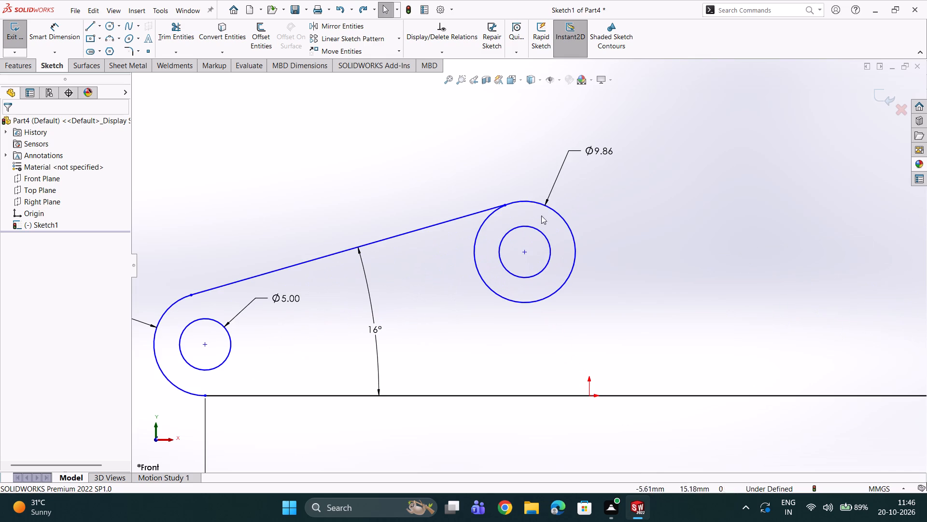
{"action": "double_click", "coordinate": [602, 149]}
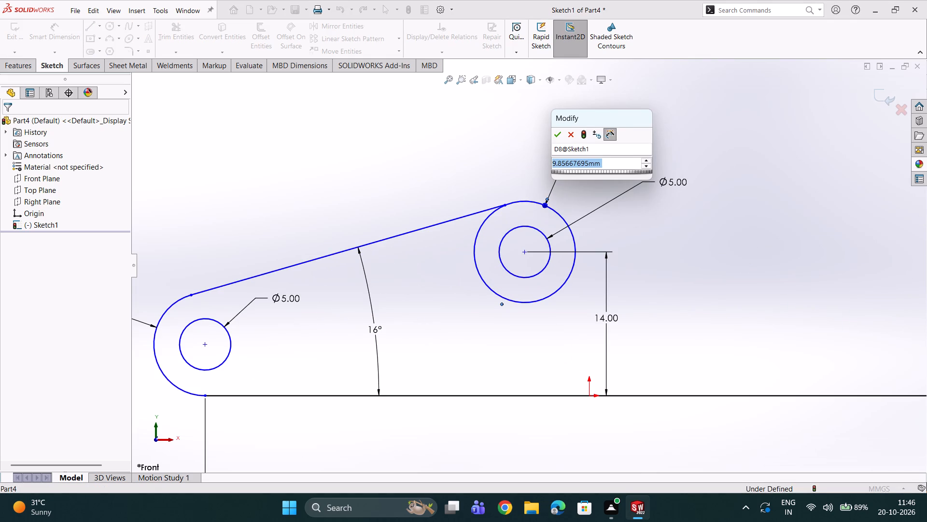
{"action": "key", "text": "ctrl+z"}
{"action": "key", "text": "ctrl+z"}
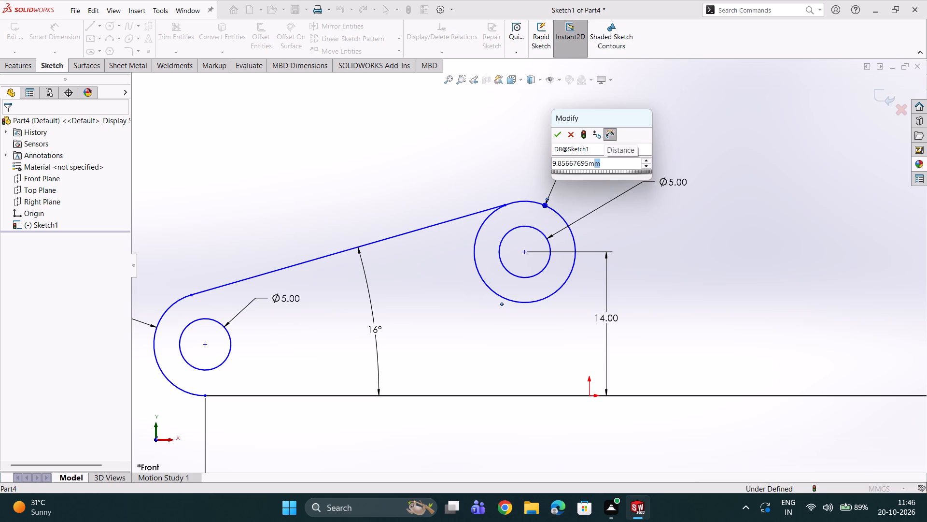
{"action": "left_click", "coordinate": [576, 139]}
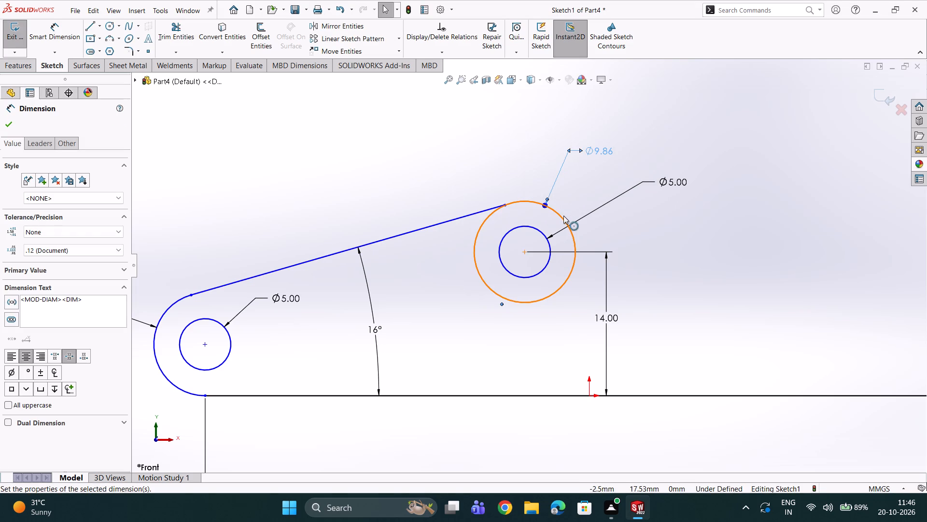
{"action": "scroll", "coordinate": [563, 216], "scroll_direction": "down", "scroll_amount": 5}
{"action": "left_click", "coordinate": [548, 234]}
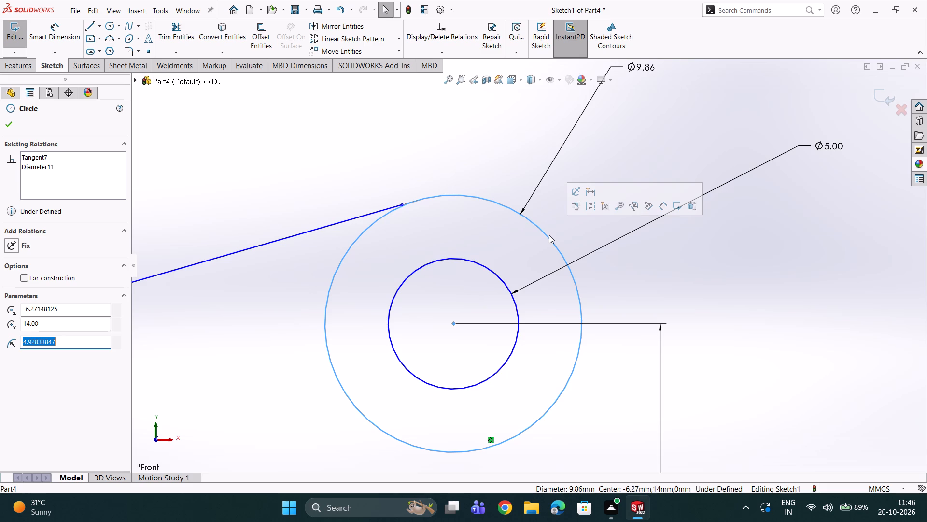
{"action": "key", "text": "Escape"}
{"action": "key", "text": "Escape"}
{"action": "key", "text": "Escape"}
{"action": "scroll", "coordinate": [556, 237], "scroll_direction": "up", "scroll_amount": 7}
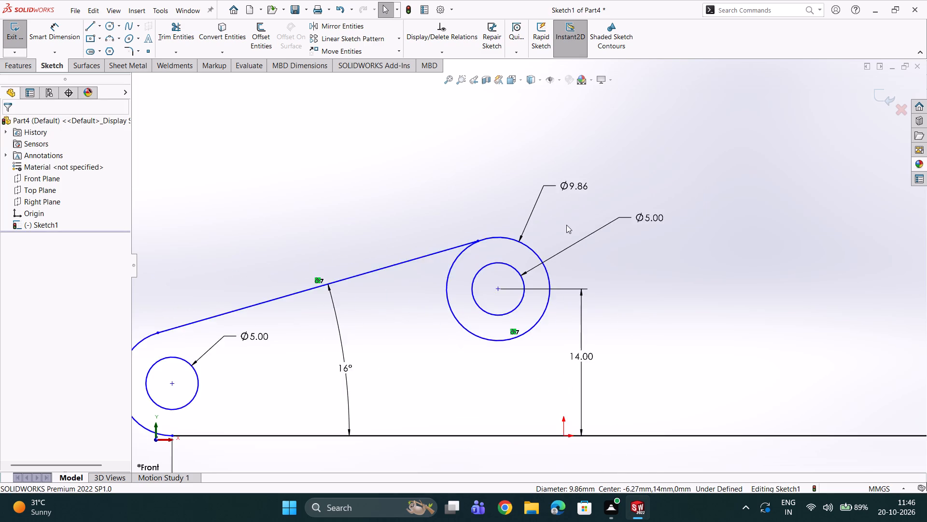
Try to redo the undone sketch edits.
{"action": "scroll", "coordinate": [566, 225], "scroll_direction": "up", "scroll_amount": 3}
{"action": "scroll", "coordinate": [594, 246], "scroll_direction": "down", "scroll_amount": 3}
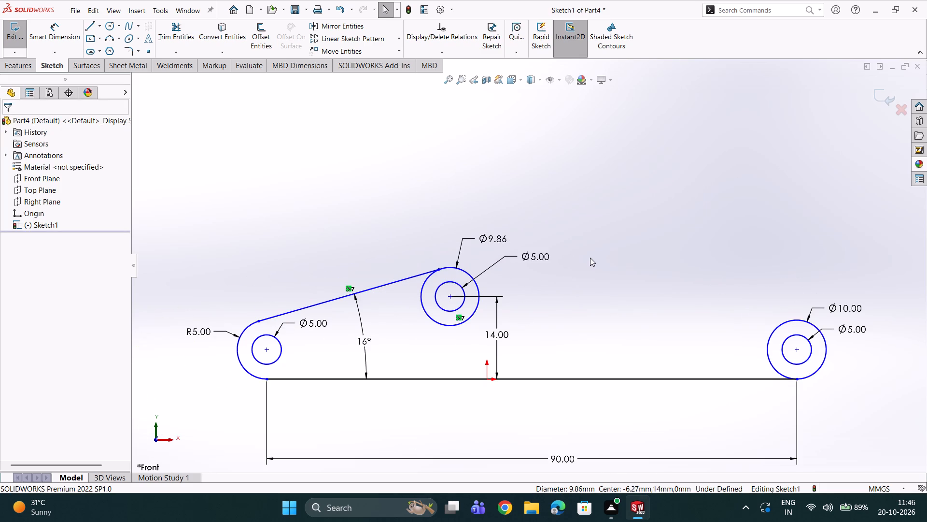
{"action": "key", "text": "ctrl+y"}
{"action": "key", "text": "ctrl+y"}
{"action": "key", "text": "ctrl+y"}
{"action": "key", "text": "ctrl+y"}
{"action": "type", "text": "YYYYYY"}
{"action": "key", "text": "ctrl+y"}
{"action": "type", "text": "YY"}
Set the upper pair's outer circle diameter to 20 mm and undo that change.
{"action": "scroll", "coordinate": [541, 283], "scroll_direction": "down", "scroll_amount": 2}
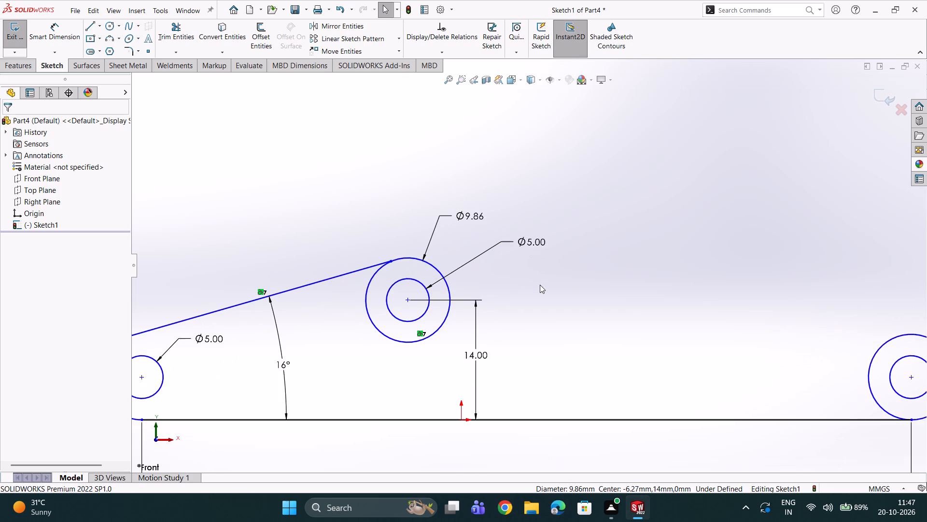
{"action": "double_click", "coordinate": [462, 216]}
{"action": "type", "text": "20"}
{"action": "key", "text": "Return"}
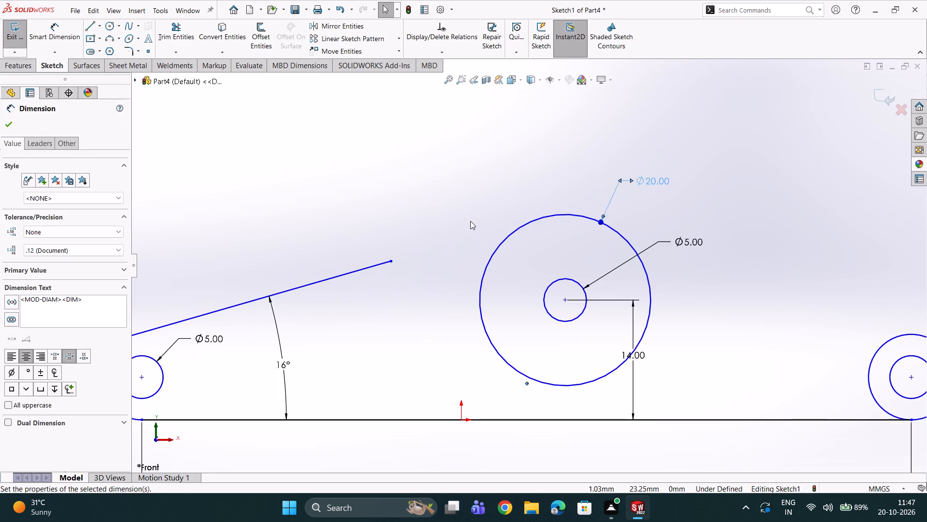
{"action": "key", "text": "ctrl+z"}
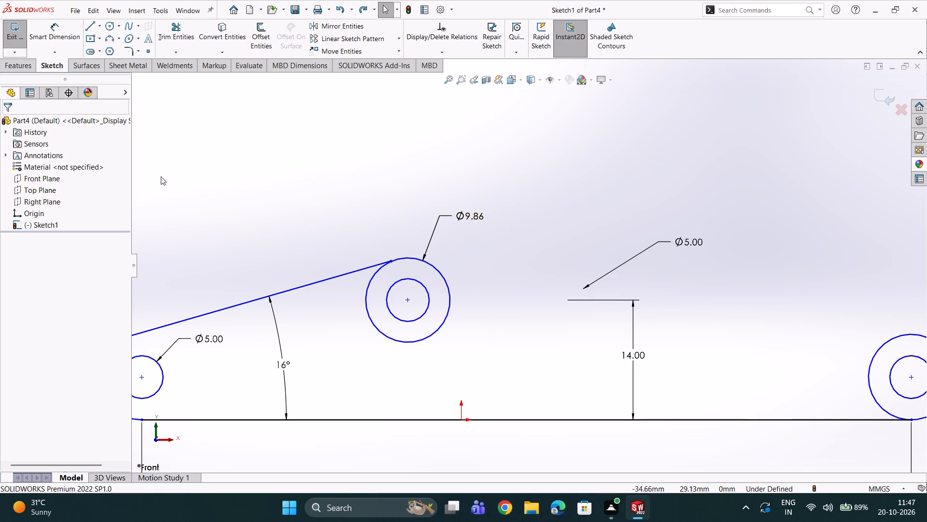
Sketch a sloping line about 62 mm long from just above the upper circles to just past the right outer circle's top.
{"action": "scroll", "coordinate": [150, 203], "scroll_direction": "down", "scroll_amount": 1}
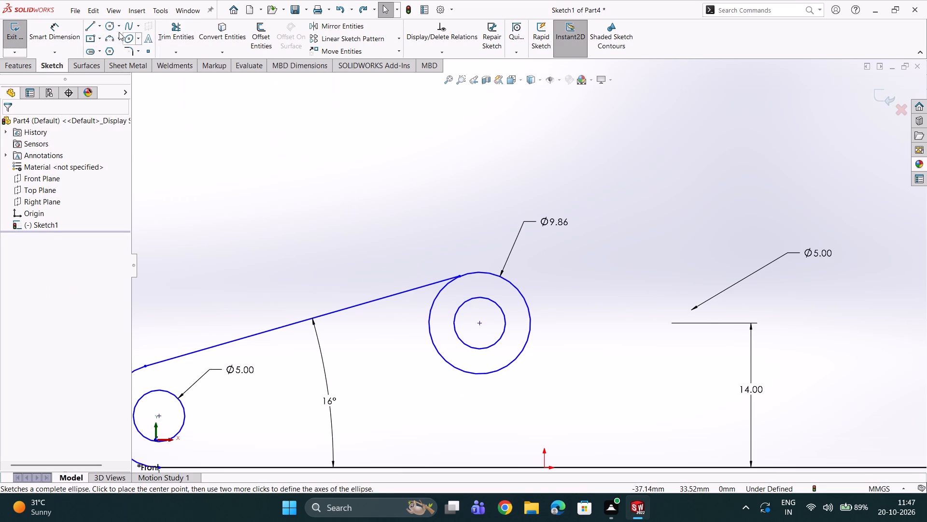
{"action": "left_click", "coordinate": [93, 26]}
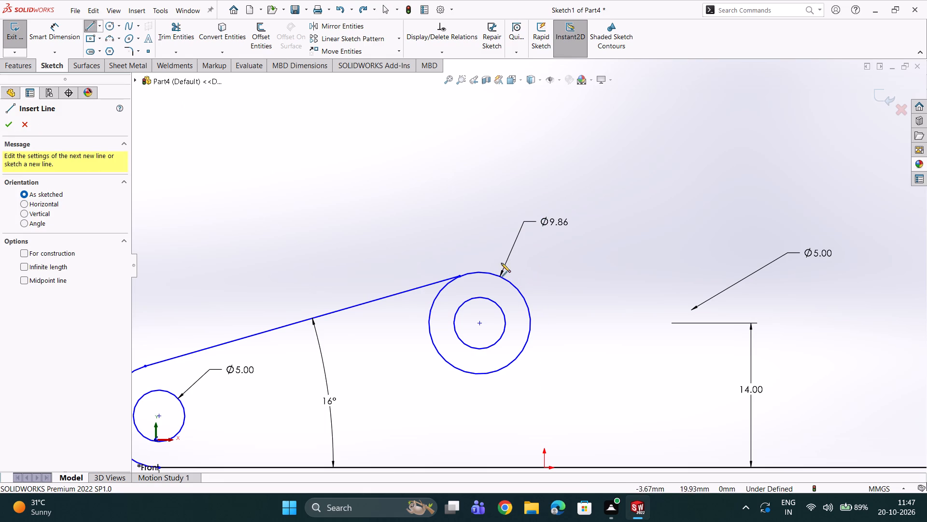
{"action": "double_click", "coordinate": [498, 261]}
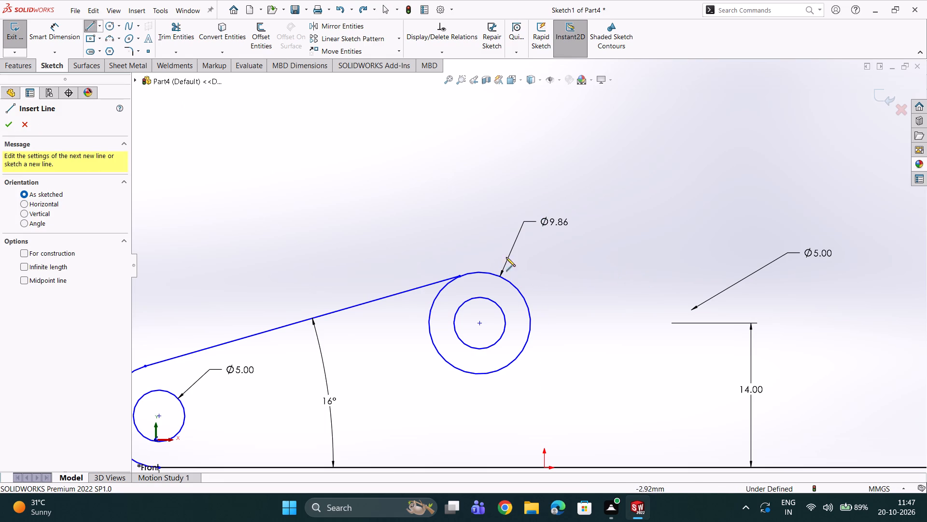
{"action": "left_click", "coordinate": [497, 256]}
{"action": "scroll", "coordinate": [876, 307], "scroll_direction": "up", "scroll_amount": 2}
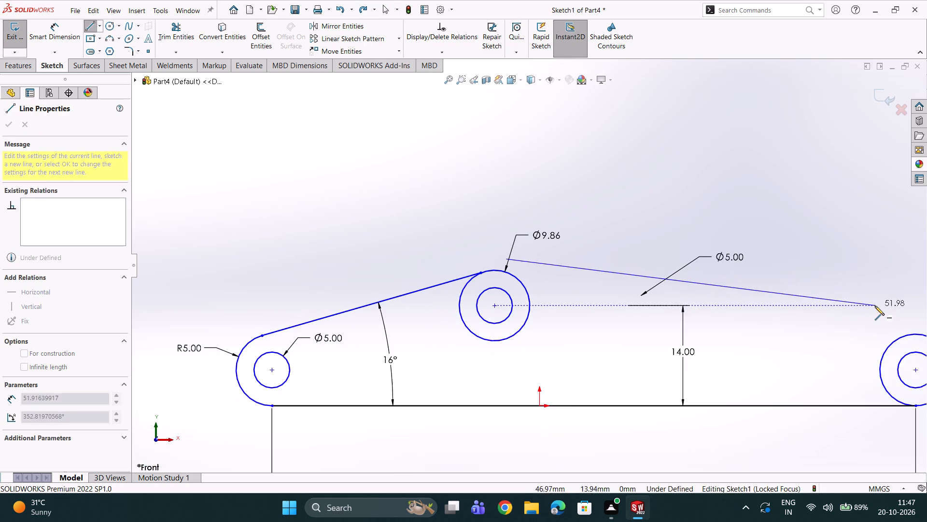
{"action": "scroll", "coordinate": [881, 321], "scroll_direction": "up", "scroll_amount": 1}
{"action": "left_click", "coordinate": [876, 322]}
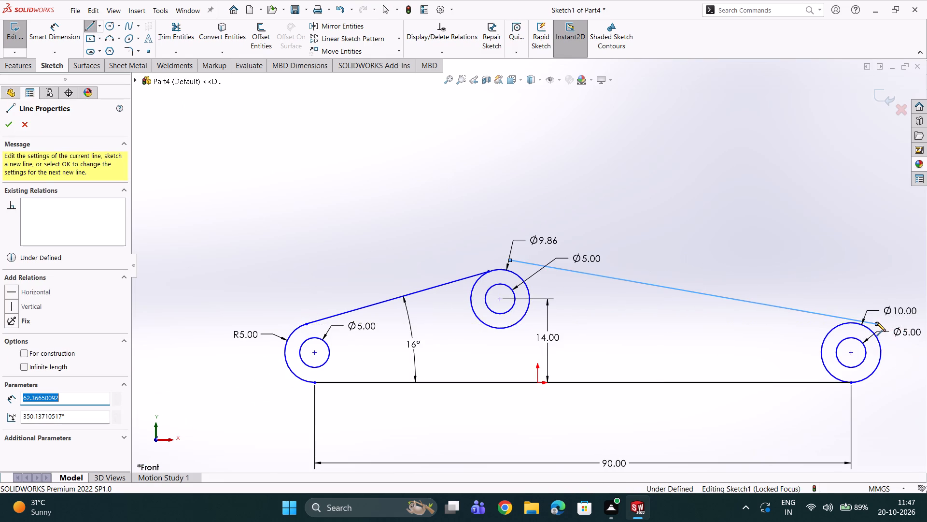
{"action": "scroll", "coordinate": [876, 322], "scroll_direction": "down", "scroll_amount": 2}
{"action": "key", "text": "Escape"}
Make the new right sloping line tangent to the 10 mm outer circle at the base's right end.
{"action": "scroll", "coordinate": [743, 316], "scroll_direction": "down", "scroll_amount": 3}
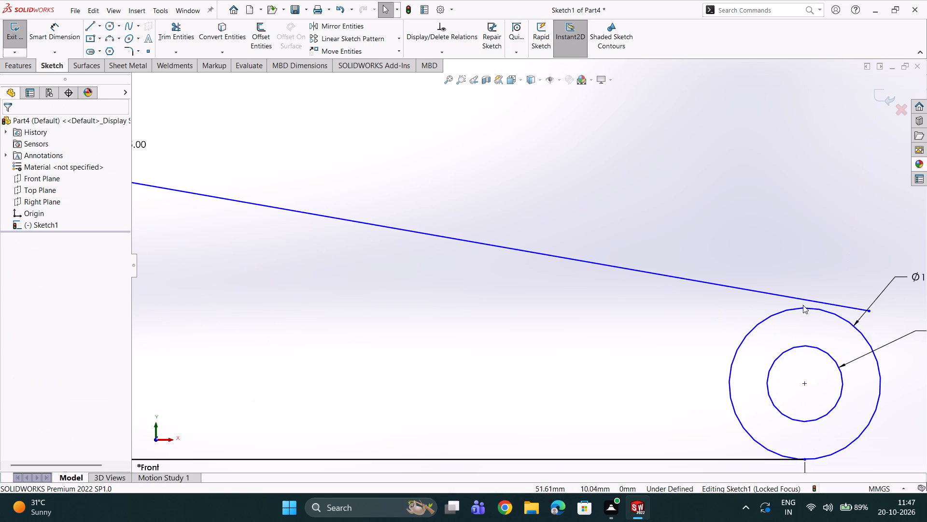
{"action": "left_click", "coordinate": [828, 302]}
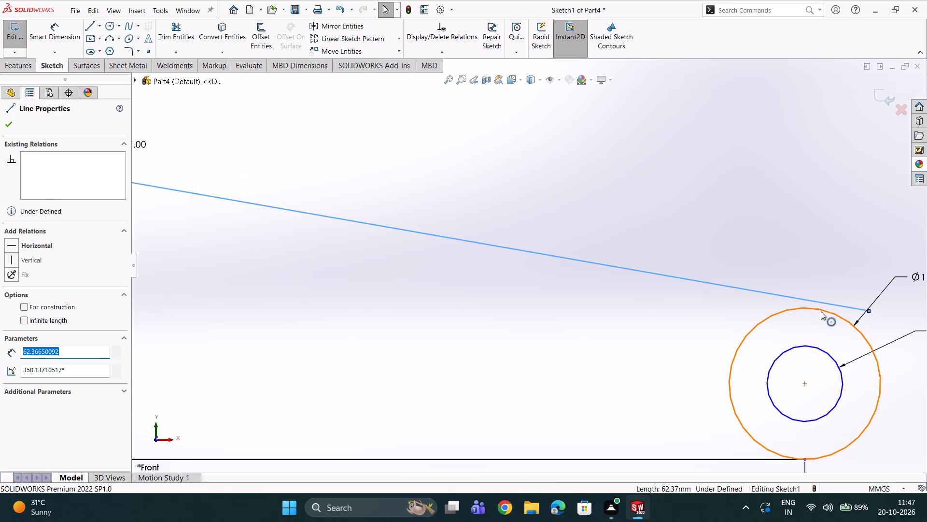
{"action": "left_click", "coordinate": [821, 311], "text": "ctrl"}
{"action": "left_click", "coordinate": [11, 294]}
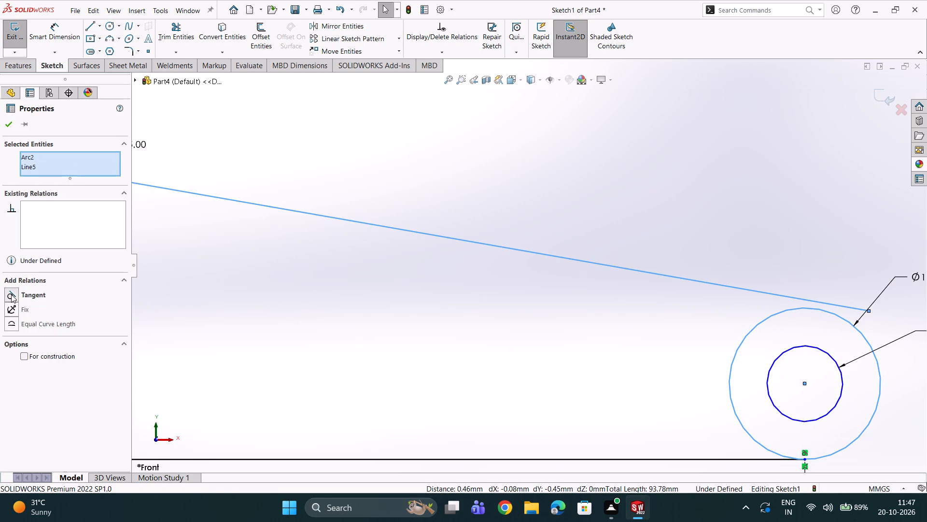
{"action": "double_click", "coordinate": [3, 122]}
Make the right sloping line tangent to the upper pair's outer circle.
{"action": "scroll", "coordinate": [293, 285], "scroll_direction": "up", "scroll_amount": 2, "text": "ctrl"}
{"action": "left_click", "coordinate": [283, 217], "text": "ctrl"}
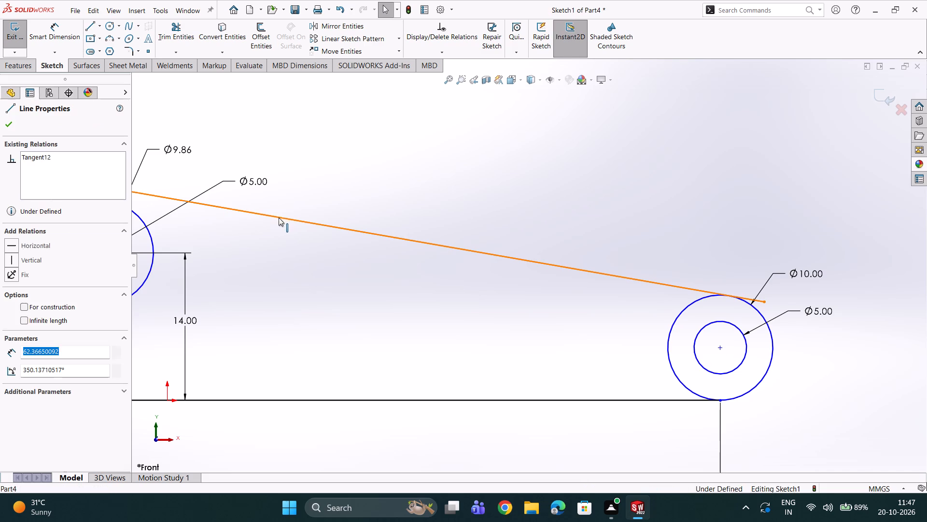
{"action": "left_click", "coordinate": [153, 243], "text": "ctrl"}
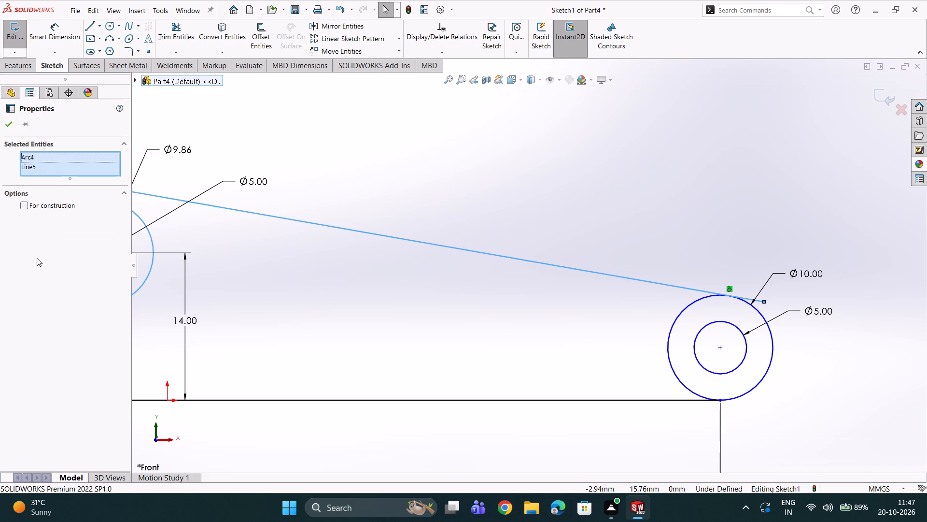
{"action": "scroll", "coordinate": [148, 236], "scroll_direction": "up", "scroll_amount": 3}
{"action": "scroll", "coordinate": [203, 238], "scroll_direction": "up", "scroll_amount": 1}
{"action": "key", "text": "Escape"}
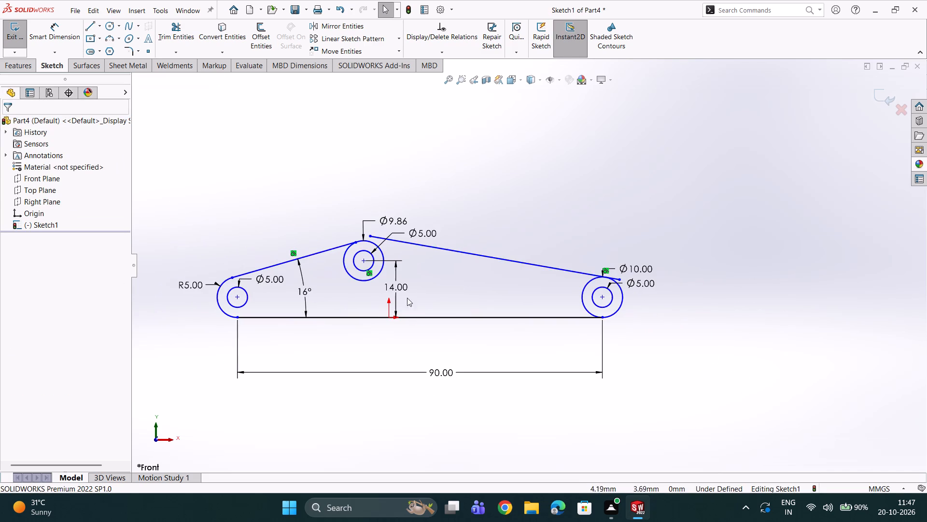
{"action": "scroll", "coordinate": [403, 279], "scroll_direction": "down", "scroll_amount": 1}
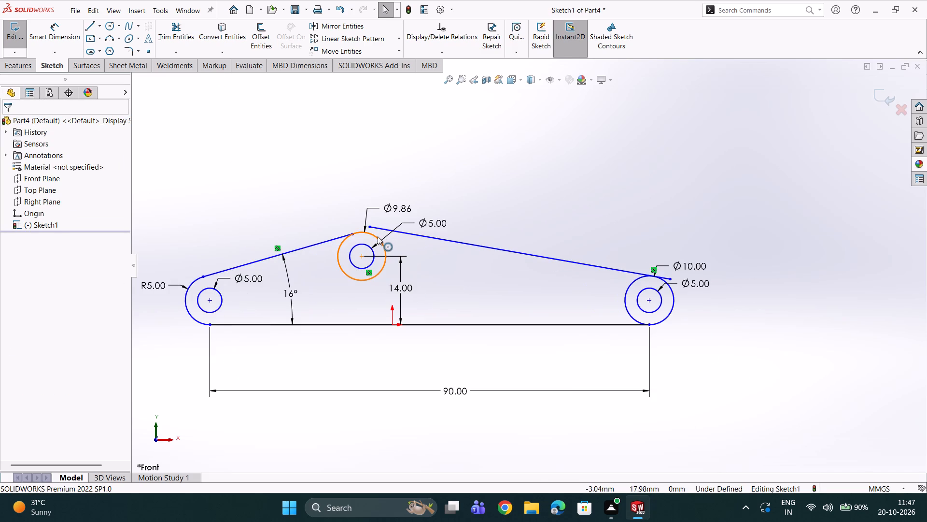
{"action": "left_click", "coordinate": [378, 236]}
{"action": "left_click", "coordinate": [380, 229], "text": "ctrl"}
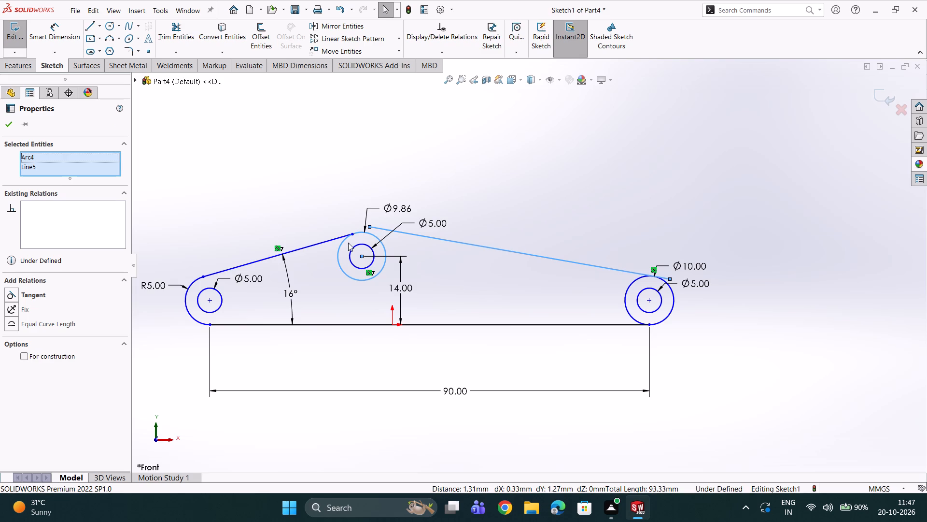
{"action": "left_click", "coordinate": [8, 290]}
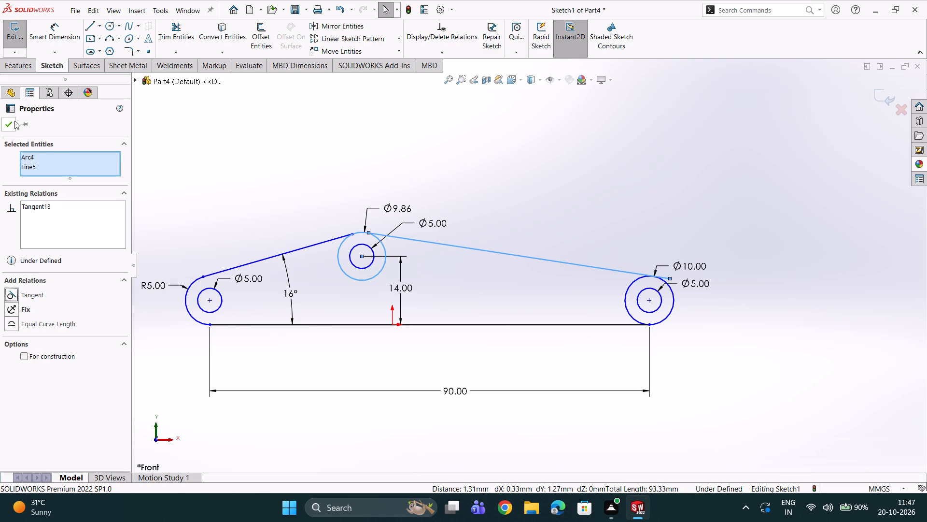
{"action": "left_click", "coordinate": [9, 120]}
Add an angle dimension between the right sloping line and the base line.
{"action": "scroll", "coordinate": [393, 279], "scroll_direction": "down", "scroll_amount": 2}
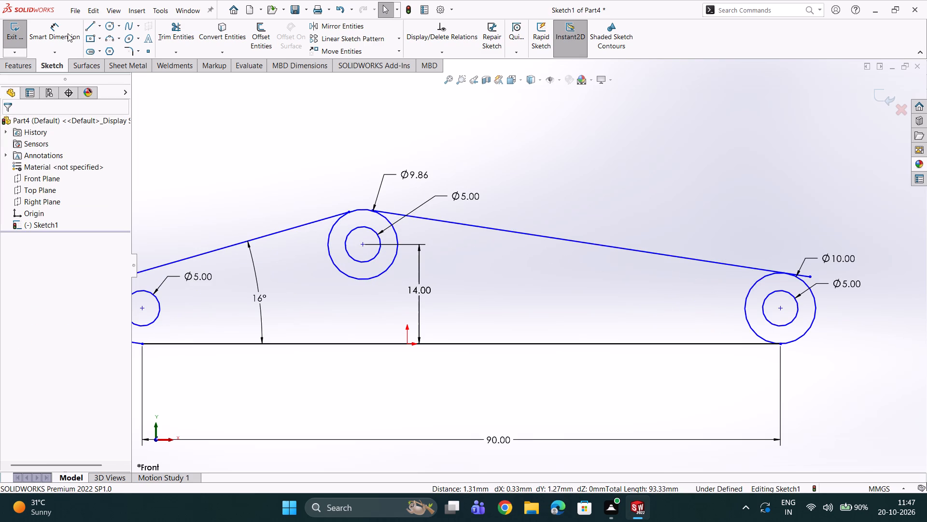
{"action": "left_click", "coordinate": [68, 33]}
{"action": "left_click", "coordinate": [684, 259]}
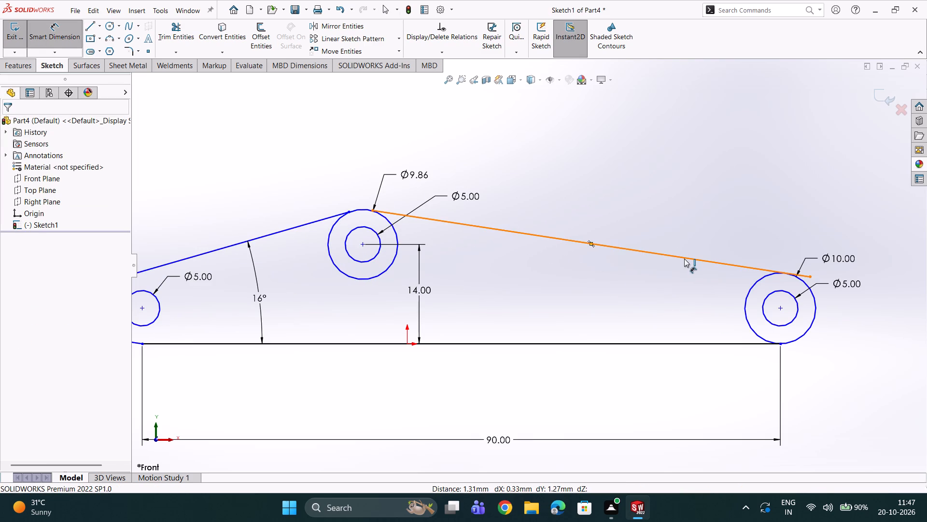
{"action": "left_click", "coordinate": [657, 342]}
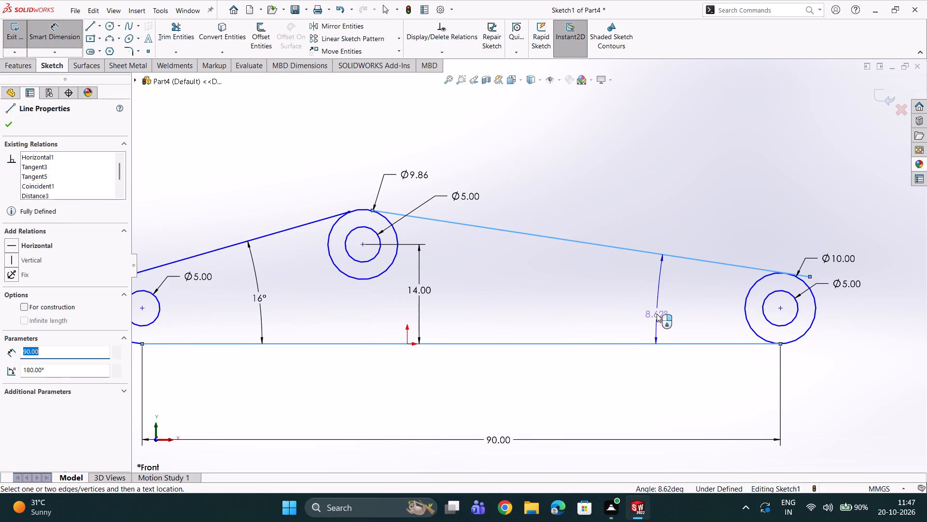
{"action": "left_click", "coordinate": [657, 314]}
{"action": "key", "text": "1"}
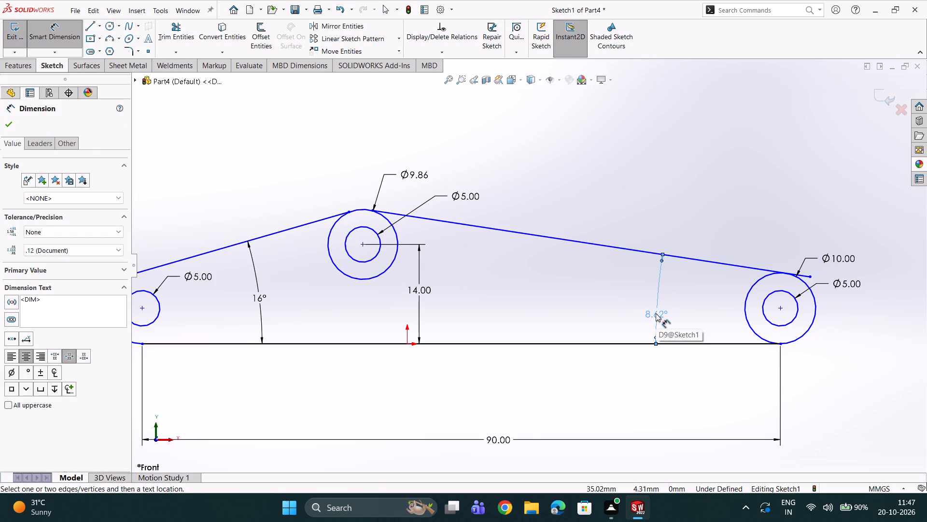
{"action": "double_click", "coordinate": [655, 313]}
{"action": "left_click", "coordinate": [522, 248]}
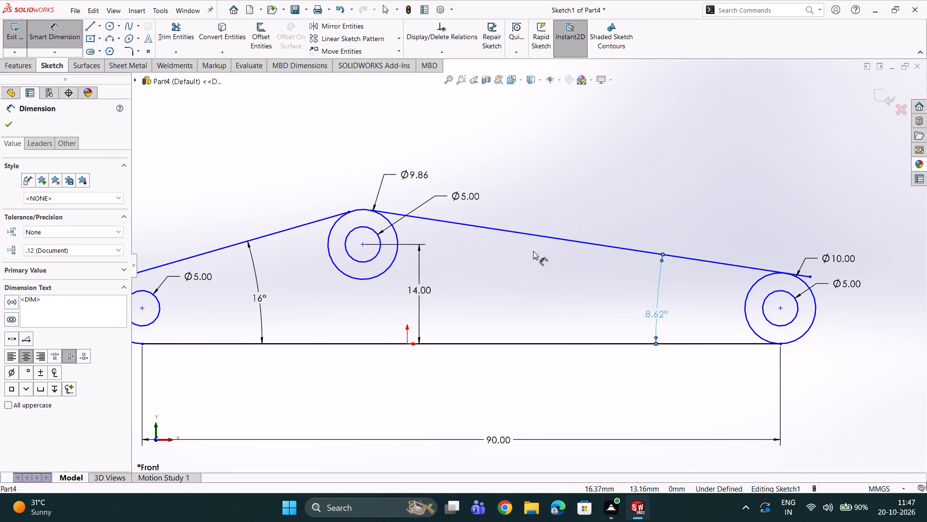
Delete the diameter dimension of the upper pair's outer circle.
{"action": "left_click", "coordinate": [380, 186]}
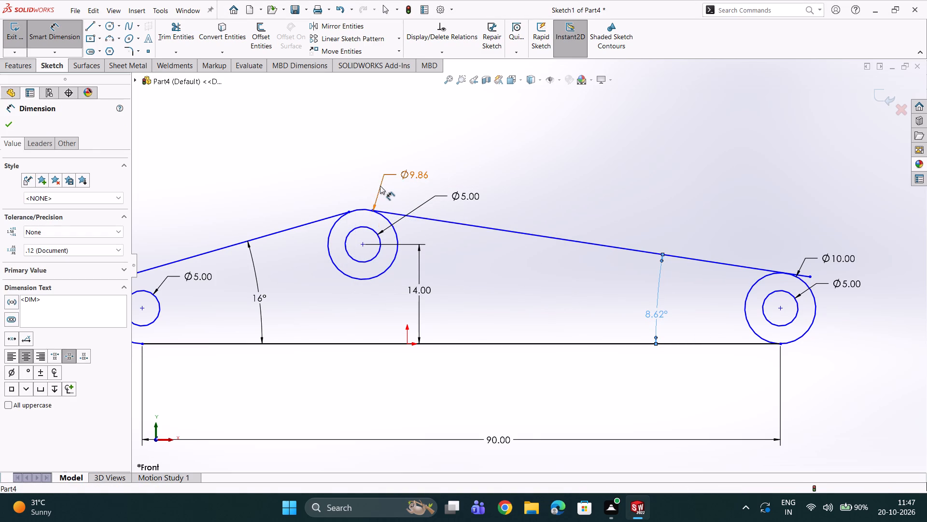
{"action": "key", "text": "Delete"}
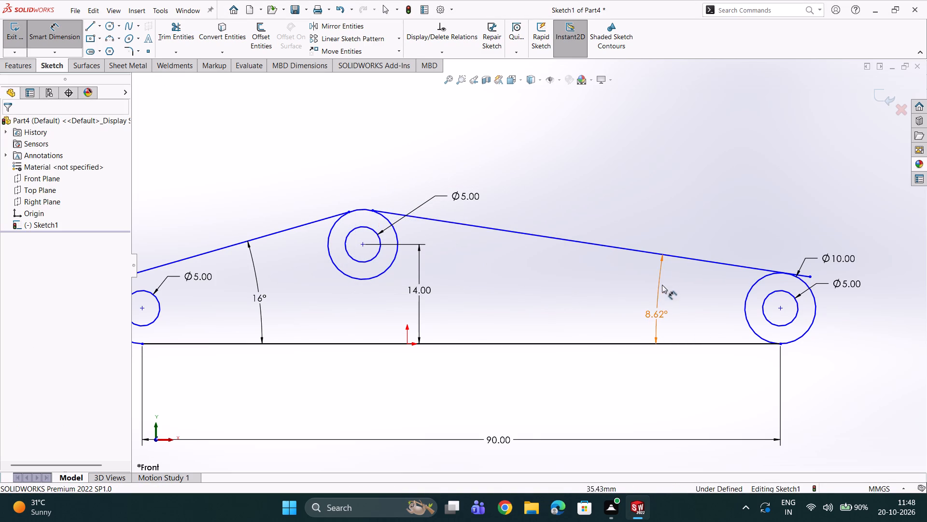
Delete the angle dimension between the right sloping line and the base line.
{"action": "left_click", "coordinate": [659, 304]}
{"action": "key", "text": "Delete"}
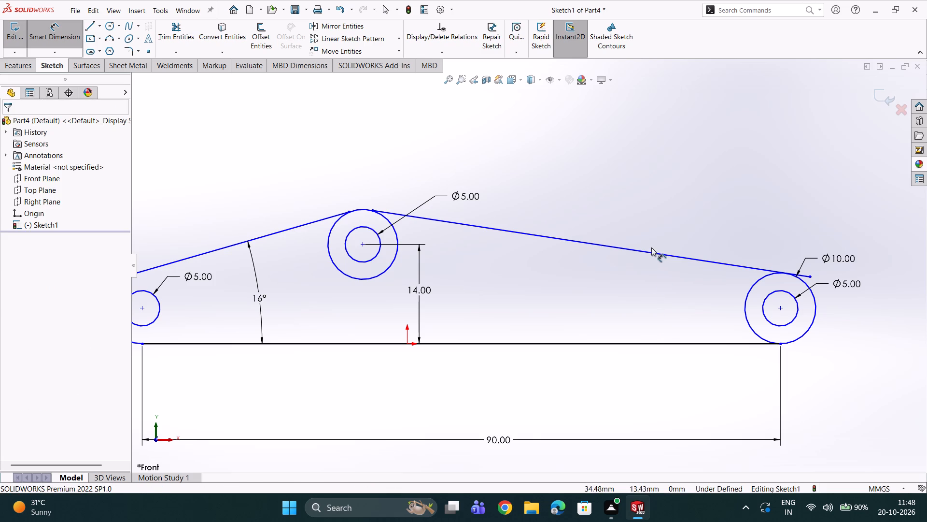
Dimension the angle between the right sloping line and the base line as 10 degrees.
{"action": "left_click", "coordinate": [651, 248]}
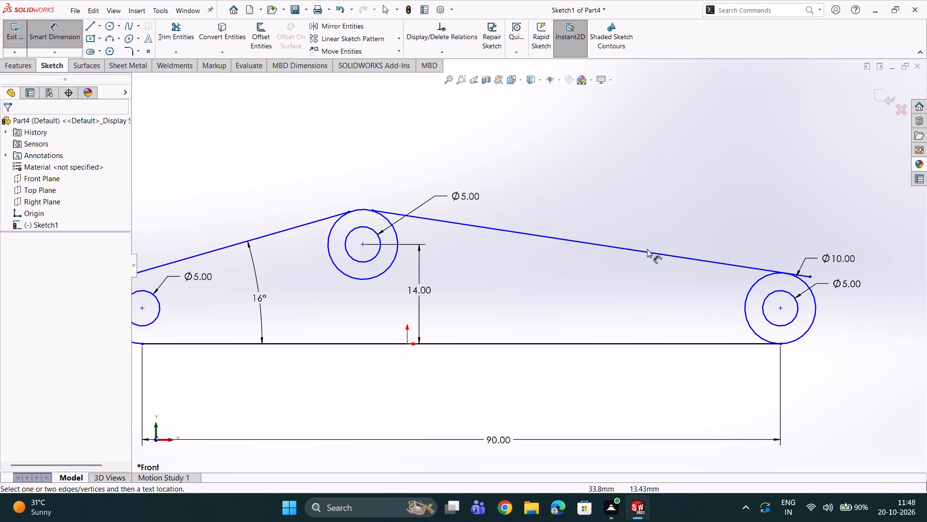
{"action": "double_click", "coordinate": [647, 251]}
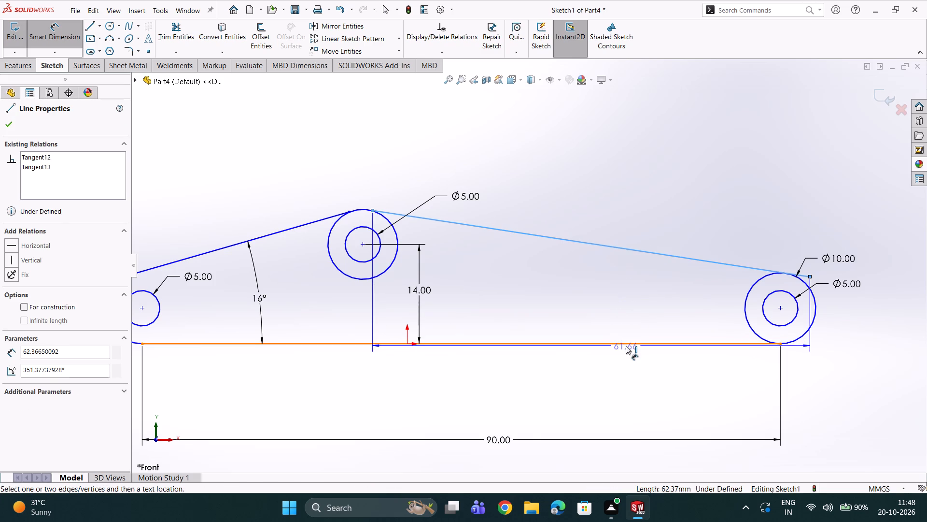
{"action": "left_click", "coordinate": [626, 344]}
{"action": "left_click", "coordinate": [629, 308]}
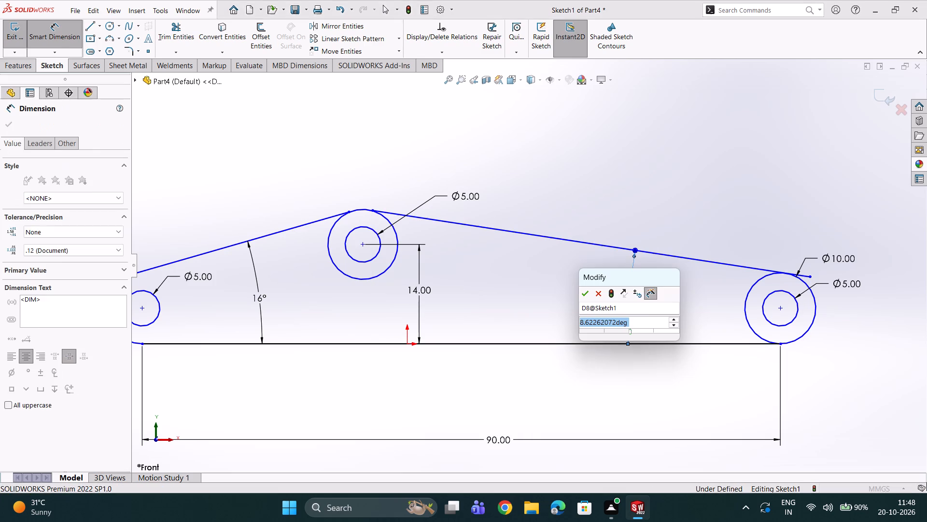
{"action": "type", "text": "10"}
{"action": "key", "text": "Return"}
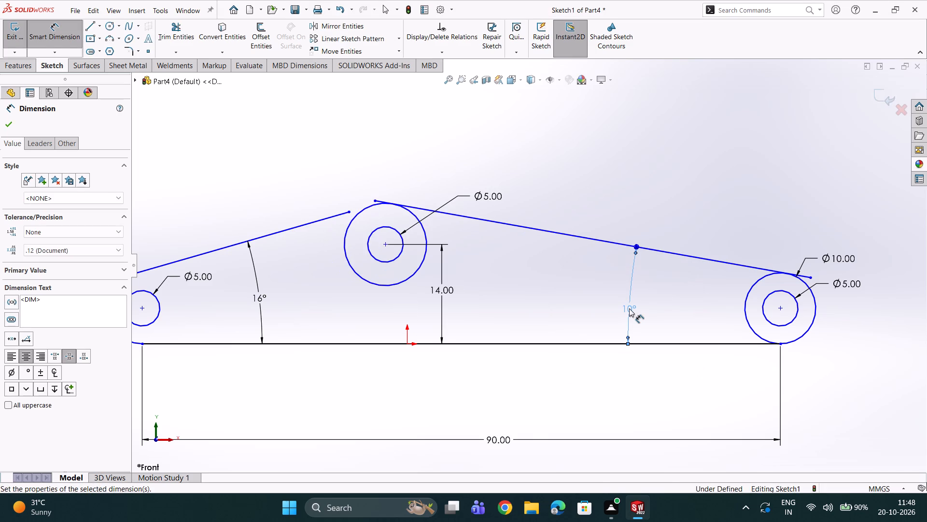
Extend the left sloping line past the upper outer circle until it meets the right sloping line.
{"action": "scroll", "coordinate": [604, 281], "scroll_direction": "down", "scroll_amount": 2}
{"action": "scroll", "coordinate": [273, 178], "scroll_direction": "down", "scroll_amount": 2}
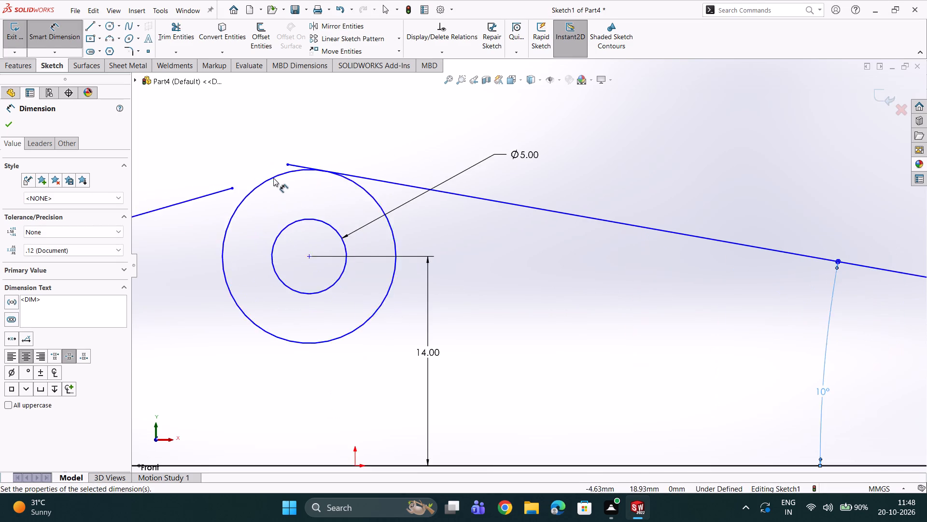
{"action": "scroll", "coordinate": [273, 178], "scroll_direction": "down", "scroll_amount": 2}
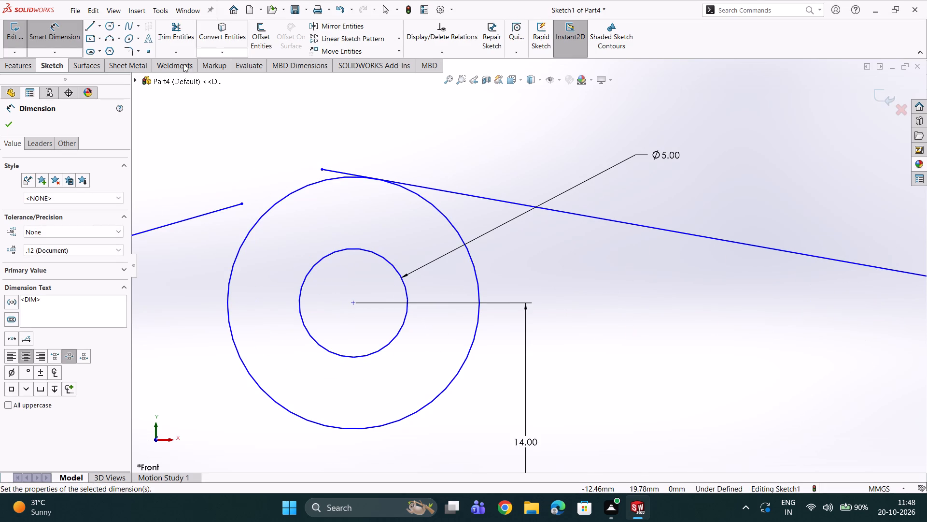
{"action": "left_click", "coordinate": [179, 52]}
{"action": "left_click", "coordinate": [169, 79]}
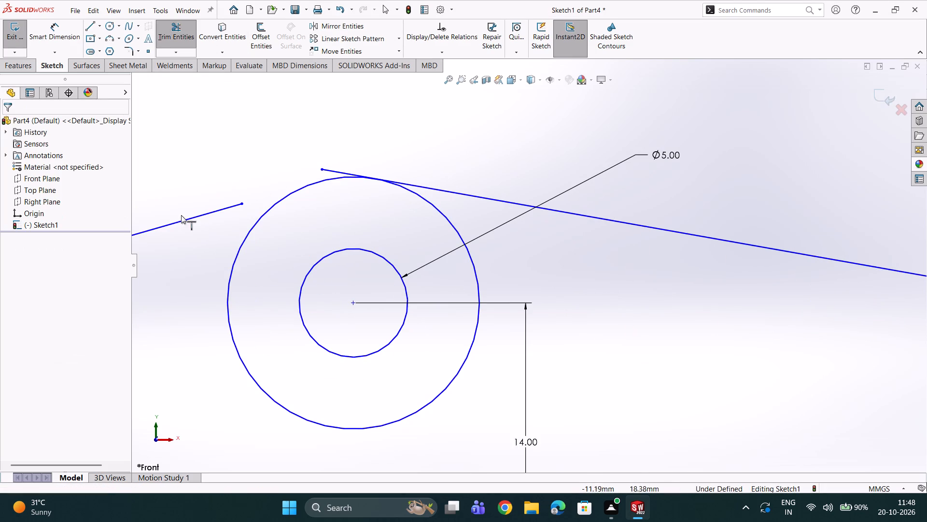
{"action": "left_click", "coordinate": [185, 222]}
{"action": "left_click", "coordinate": [185, 222]}
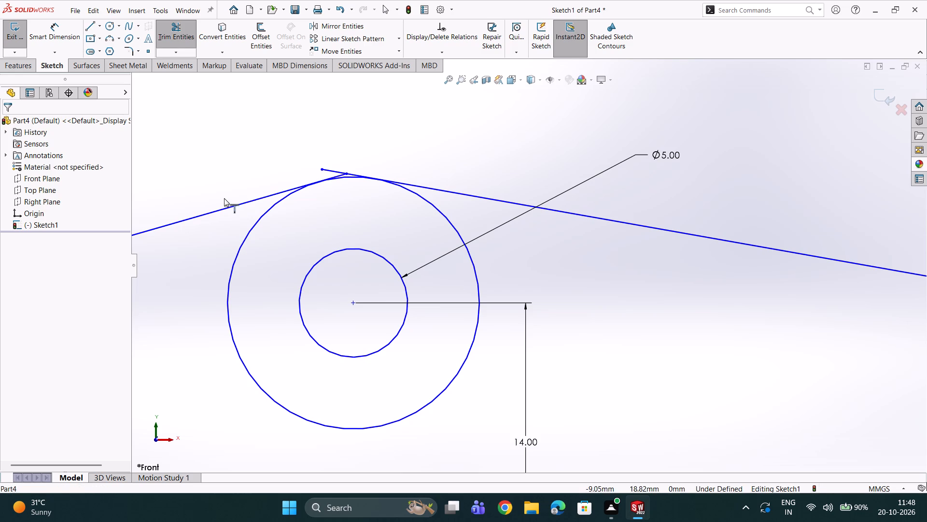
{"action": "left_click", "coordinate": [224, 199]}
Trim away both portions of the upper outer circle between the two sloping lines' tangent points, keeping the inner circle.
{"action": "scroll", "coordinate": [321, 196], "scroll_direction": "down", "scroll_amount": 7}
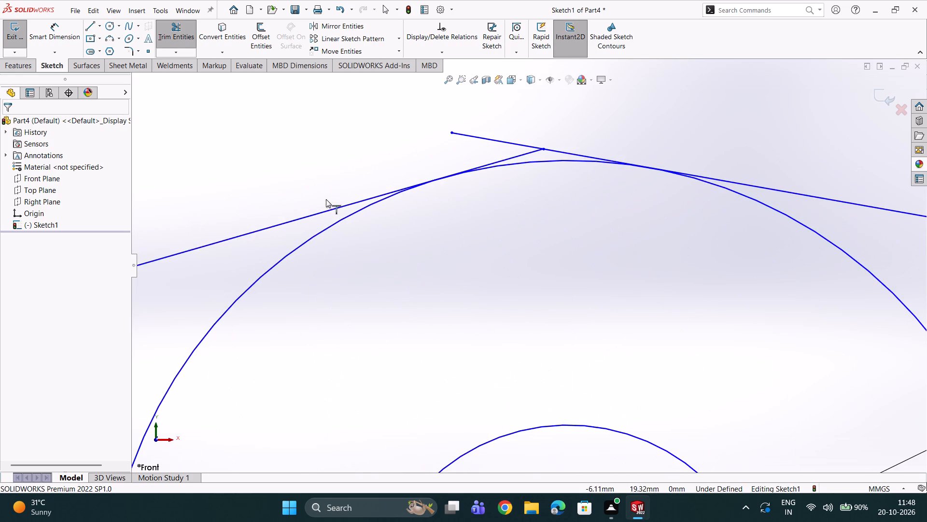
{"action": "scroll", "coordinate": [341, 202], "scroll_direction": "down", "scroll_amount": 3}
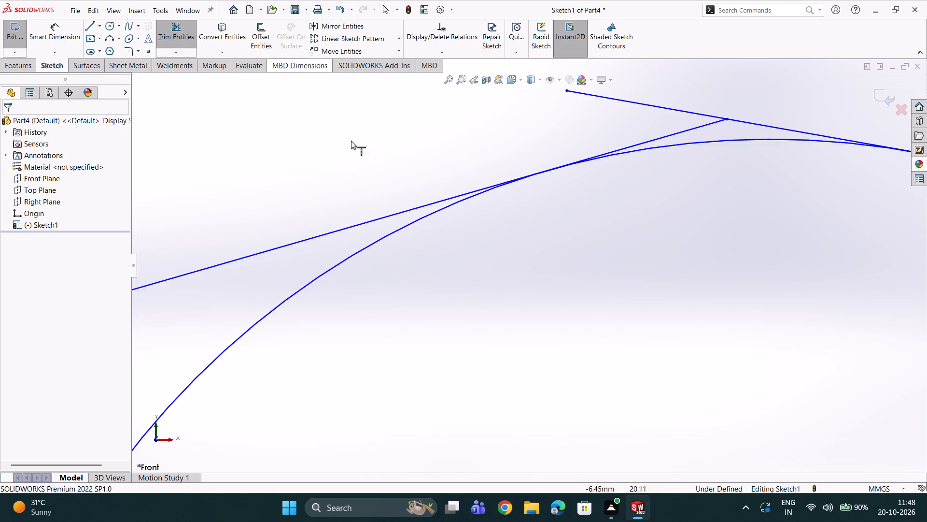
{"action": "scroll", "coordinate": [459, 182], "scroll_direction": "down", "scroll_amount": 1}
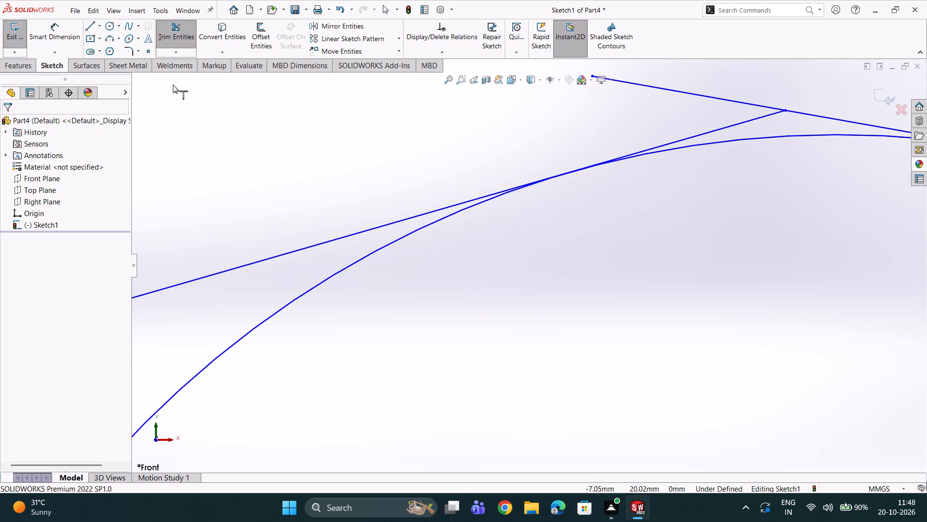
{"action": "left_click", "coordinate": [176, 38]}
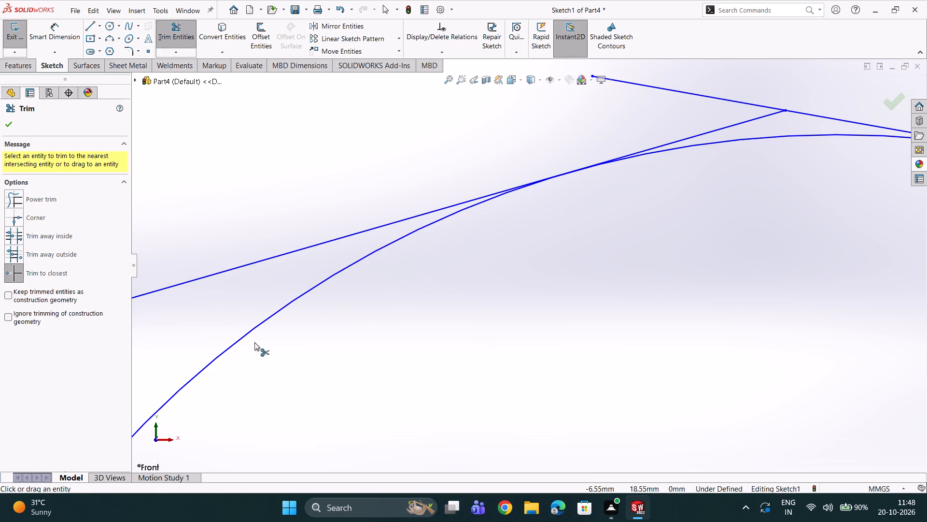
{"action": "double_click", "coordinate": [254, 326]}
{"action": "scroll", "coordinate": [638, 221], "scroll_direction": "down", "scroll_amount": 1}
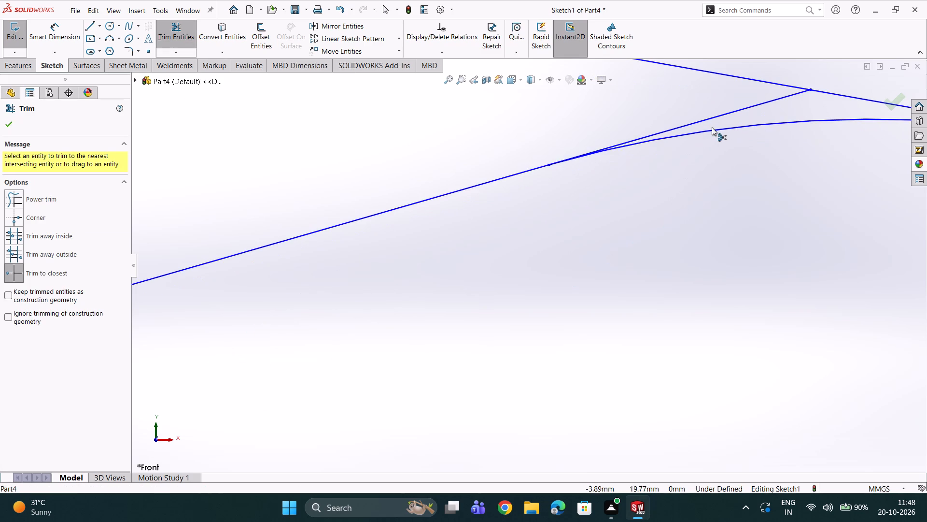
{"action": "left_click", "coordinate": [712, 131]}
Trim the right sloping line's overhang beyond its intersection with the left sloping line at the apex.
{"action": "scroll", "coordinate": [724, 132], "scroll_direction": "up", "scroll_amount": 3}
{"action": "scroll", "coordinate": [769, 189], "scroll_direction": "down", "scroll_amount": 2}
{"action": "scroll", "coordinate": [749, 205], "scroll_direction": "up", "scroll_amount": 6}
{"action": "scroll", "coordinate": [704, 393], "scroll_direction": "down", "scroll_amount": 3}
{"action": "scroll", "coordinate": [492, 131], "scroll_direction": "down", "scroll_amount": 6}
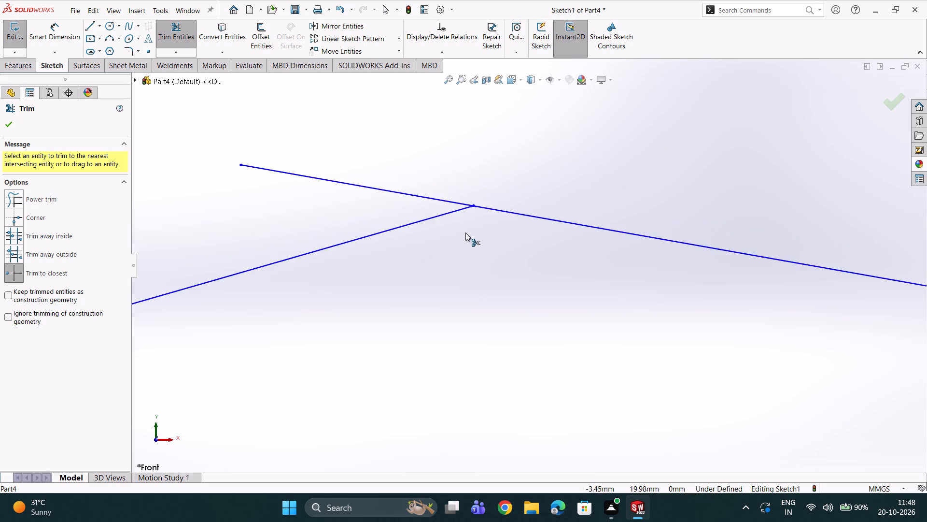
{"action": "scroll", "coordinate": [465, 232], "scroll_direction": "down", "scroll_amount": 6}
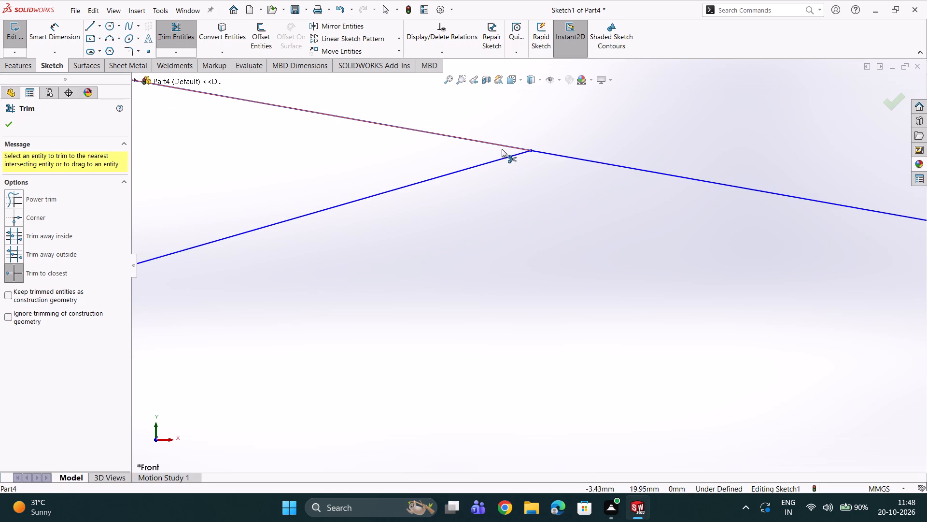
{"action": "left_click", "coordinate": [502, 149]}
{"action": "left_click", "coordinate": [499, 147]}
{"action": "scroll", "coordinate": [501, 153], "scroll_direction": "up", "scroll_amount": 3}
{"action": "scroll", "coordinate": [514, 211], "scroll_direction": "up", "scroll_amount": 4}
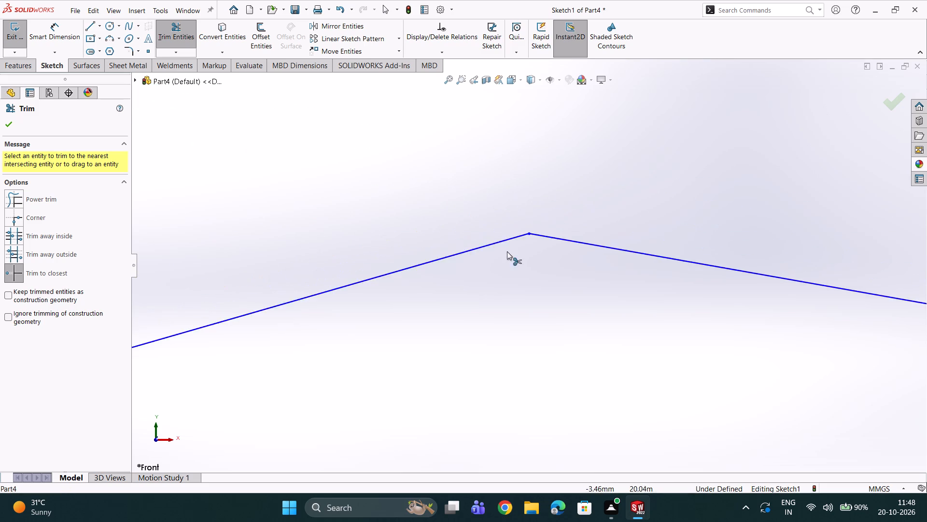
{"action": "scroll", "coordinate": [507, 251], "scroll_direction": "up", "scroll_amount": 15}
{"action": "scroll", "coordinate": [519, 315], "scroll_direction": "up", "scroll_amount": 4}
{"action": "scroll", "coordinate": [542, 297], "scroll_direction": "down", "scroll_amount": 2}
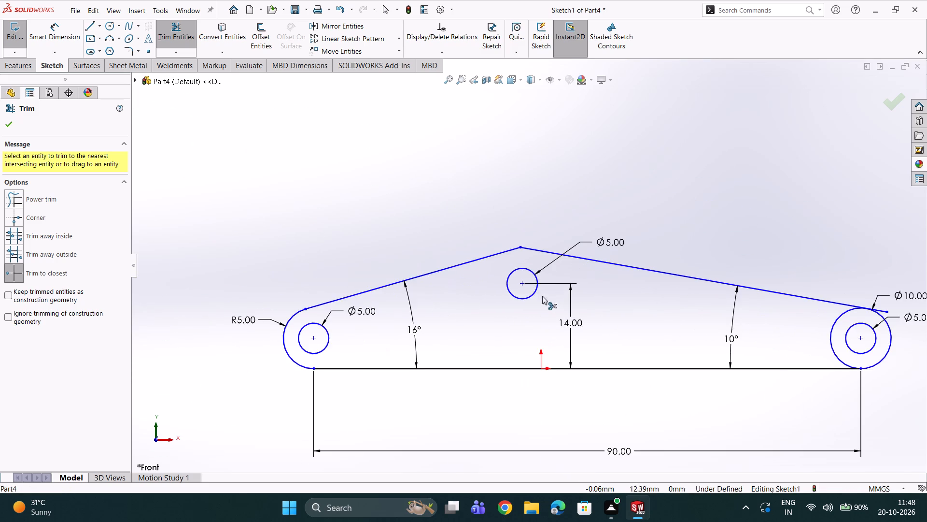
{"action": "scroll", "coordinate": [429, 248], "scroll_direction": "down", "scroll_amount": 2}
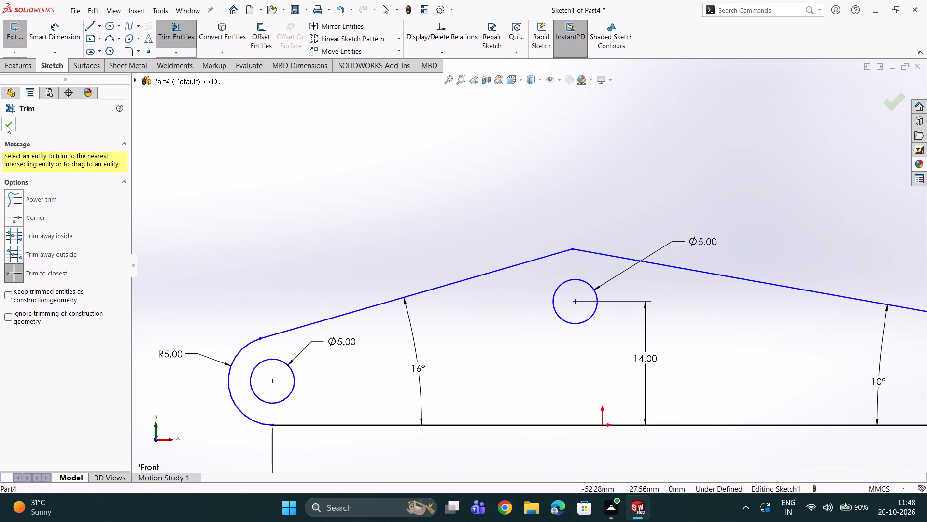
{"action": "left_click", "coordinate": [6, 125]}
Apply a 20 mm sketch fillet to the apex where the two sloping lines meet.
{"action": "left_click", "coordinate": [129, 49]}
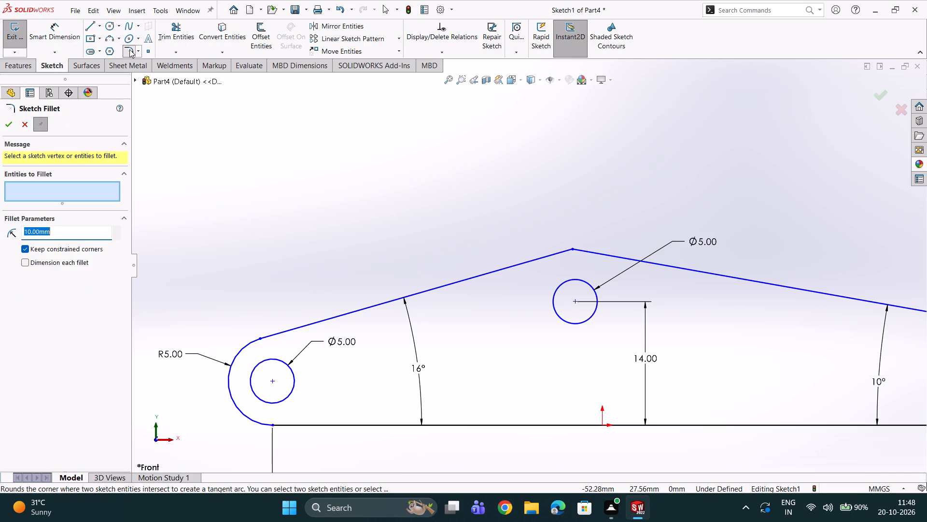
{"action": "type", "text": "20"}
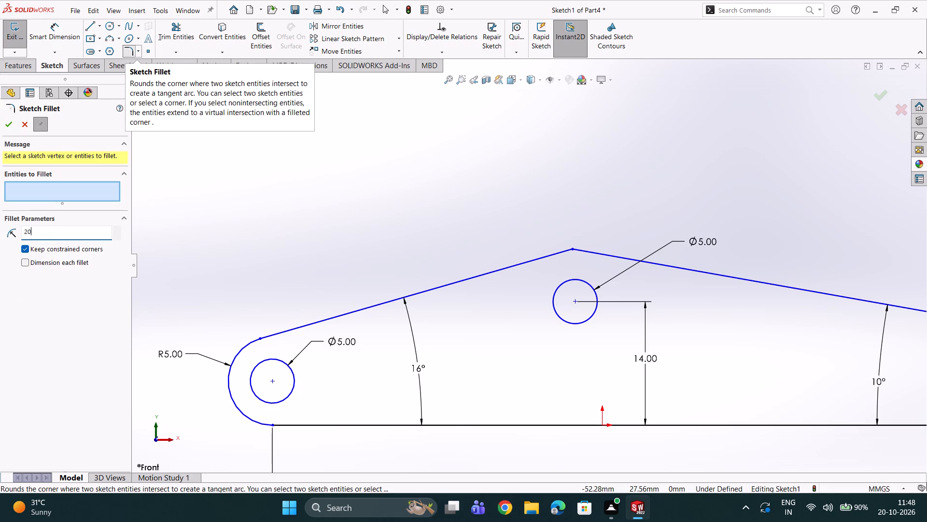
{"action": "key", "text": "Return"}
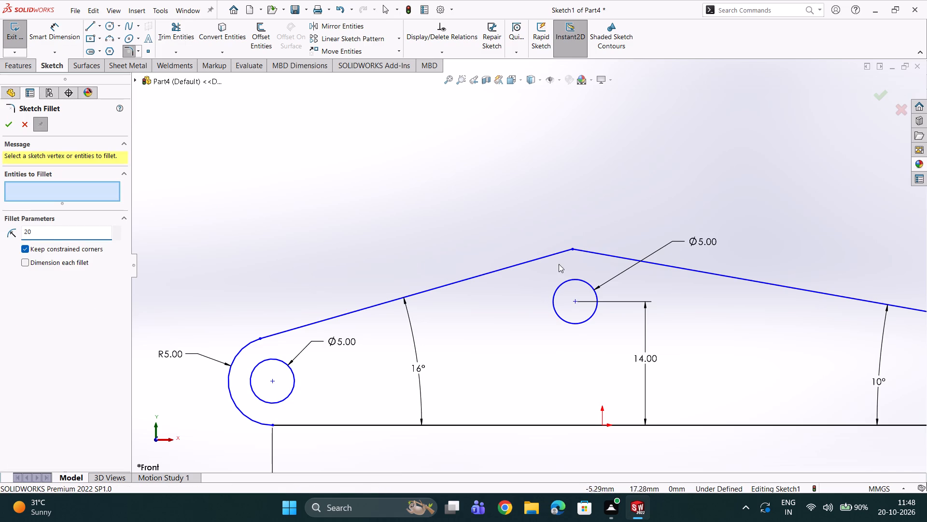
{"action": "left_click", "coordinate": [571, 249]}
{"action": "scroll", "coordinate": [567, 262], "scroll_direction": "down", "scroll_amount": 3}
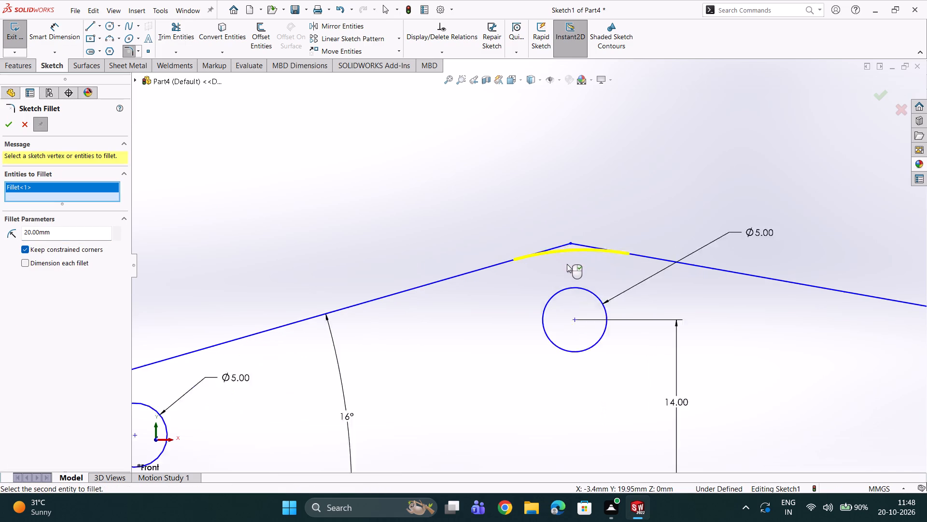
{"action": "left_click", "coordinate": [11, 126]}
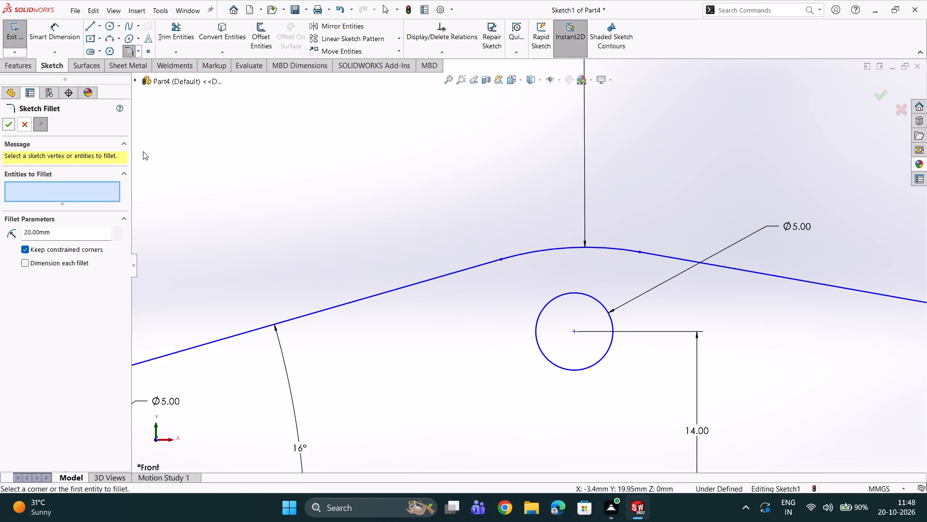
Trim the right sloping line's overhang and the inward-facing part of the right outer circle, leaving a rounded end arc.
{"action": "scroll", "coordinate": [581, 272], "scroll_direction": "down", "scroll_amount": 1}
{"action": "scroll", "coordinate": [604, 269], "scroll_direction": "up", "scroll_amount": 12}
{"action": "scroll", "coordinate": [569, 273], "scroll_direction": "down", "scroll_amount": 5}
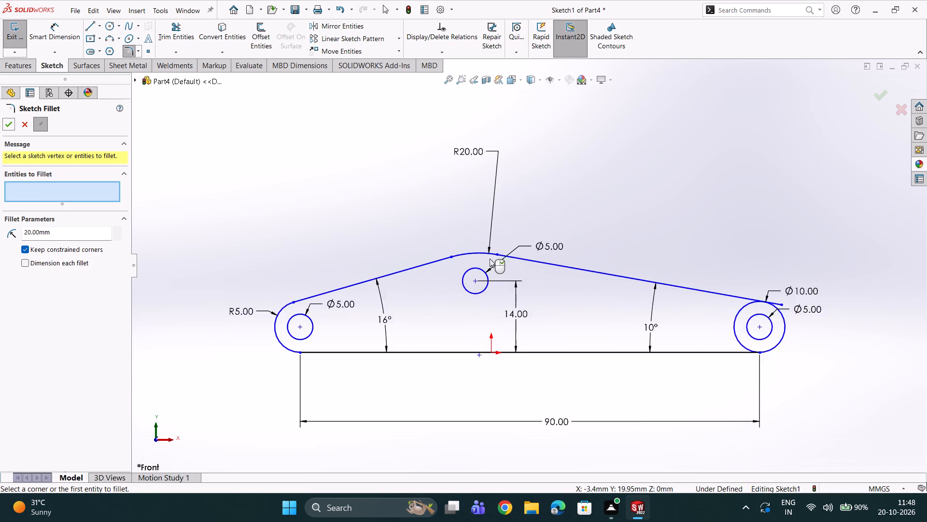
{"action": "scroll", "coordinate": [490, 259], "scroll_direction": "down", "scroll_amount": 4}
{"action": "scroll", "coordinate": [540, 270], "scroll_direction": "down", "scroll_amount": 2}
{"action": "scroll", "coordinate": [530, 273], "scroll_direction": "up", "scroll_amount": 8}
{"action": "scroll", "coordinate": [592, 300], "scroll_direction": "down", "scroll_amount": 3}
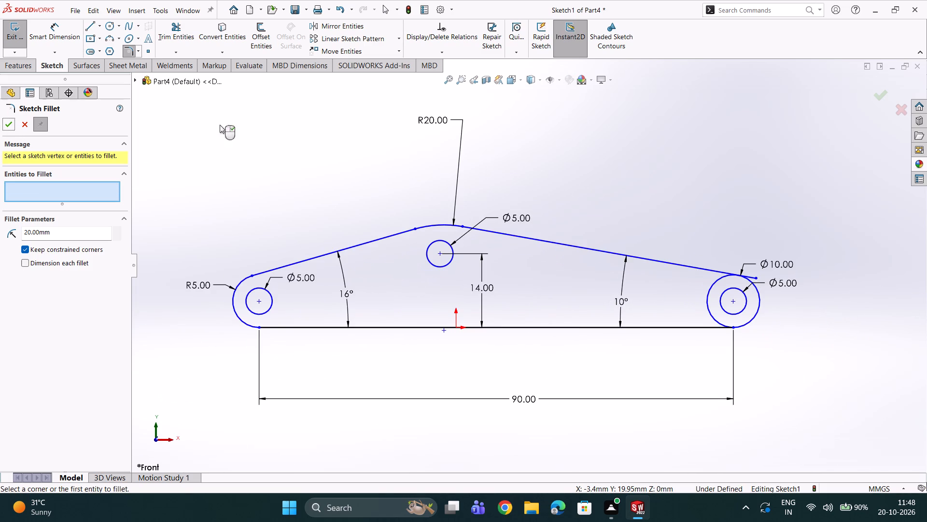
{"action": "left_click", "coordinate": [184, 41]}
{"action": "scroll", "coordinate": [765, 335], "scroll_direction": "down", "scroll_amount": 3}
{"action": "scroll", "coordinate": [721, 243], "scroll_direction": "down", "scroll_amount": 1}
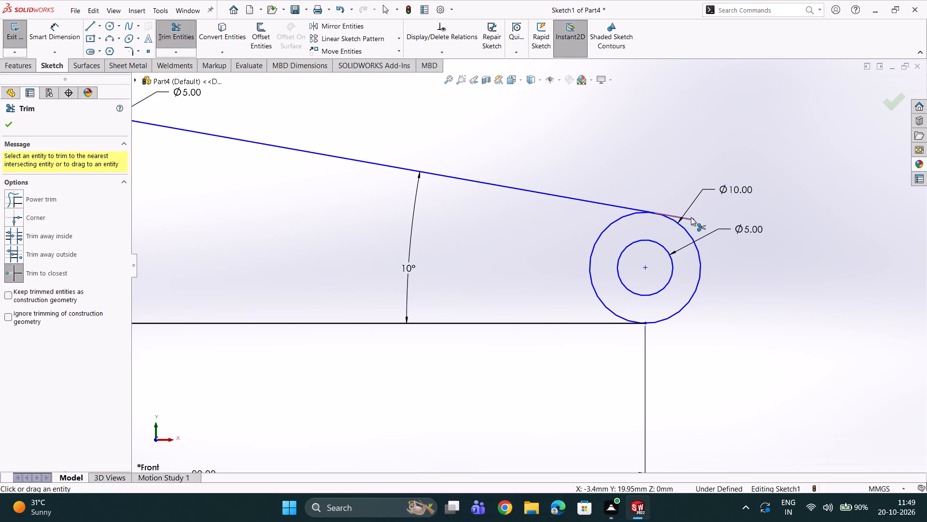
{"action": "left_click", "coordinate": [690, 217]}
{"action": "left_click", "coordinate": [592, 242]}
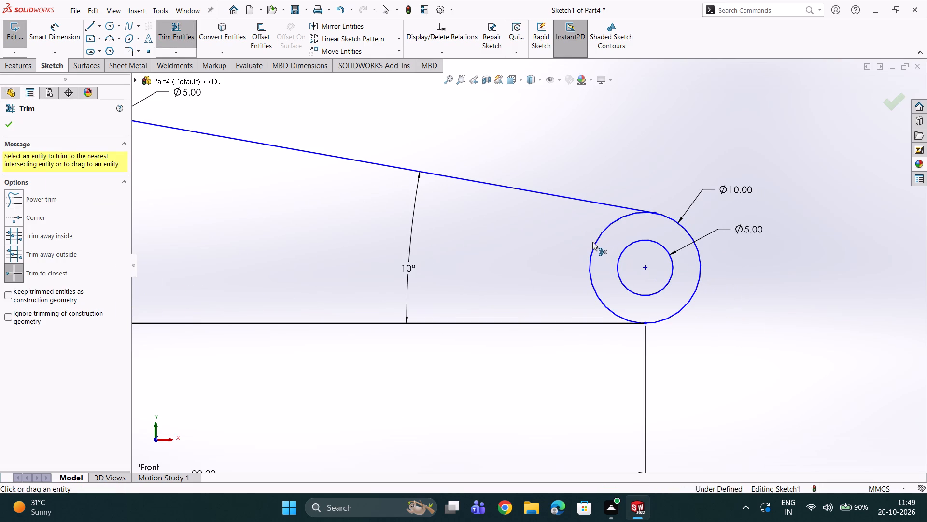
{"action": "left_click", "coordinate": [595, 245]}
{"action": "scroll", "coordinate": [695, 205], "scroll_direction": "down", "scroll_amount": 1}
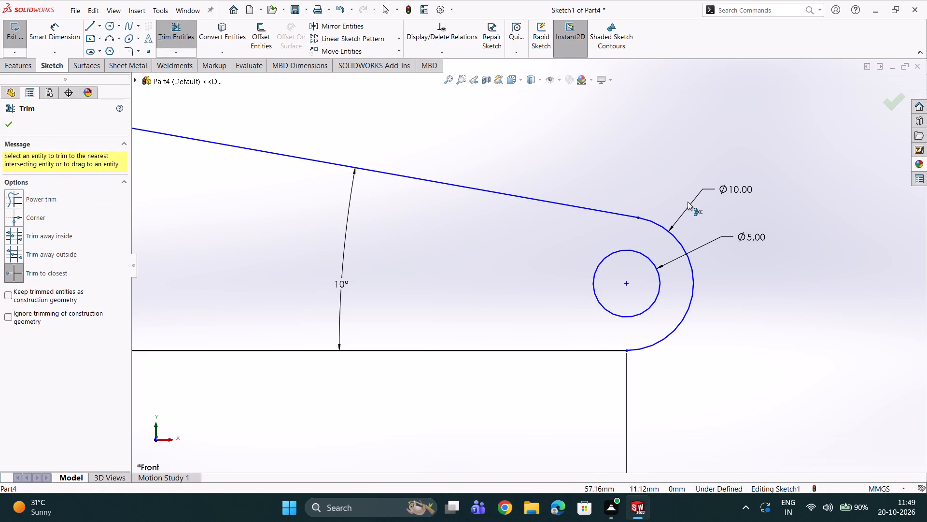
{"action": "key", "text": "Escape"}
Delete the diameter dimension of the right end arc.
{"action": "double_click", "coordinate": [688, 201]}
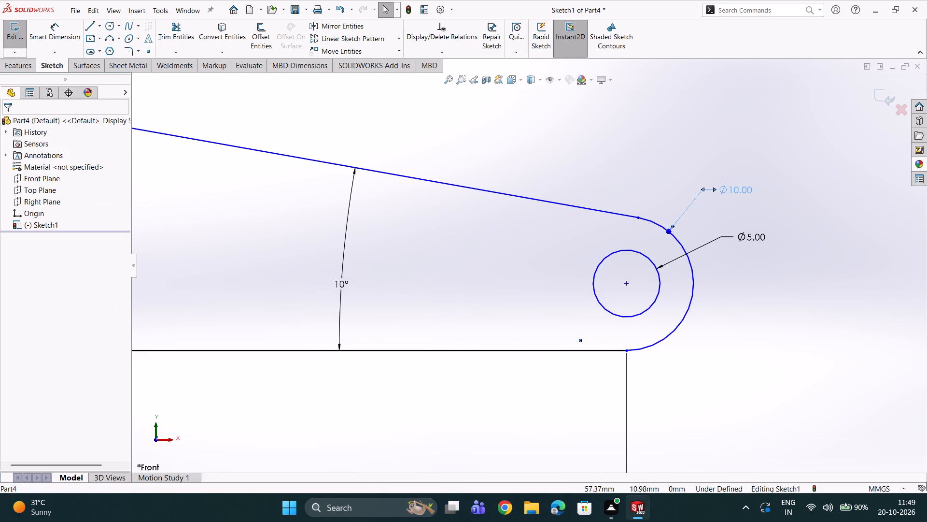
{"action": "key", "text": "Delete"}
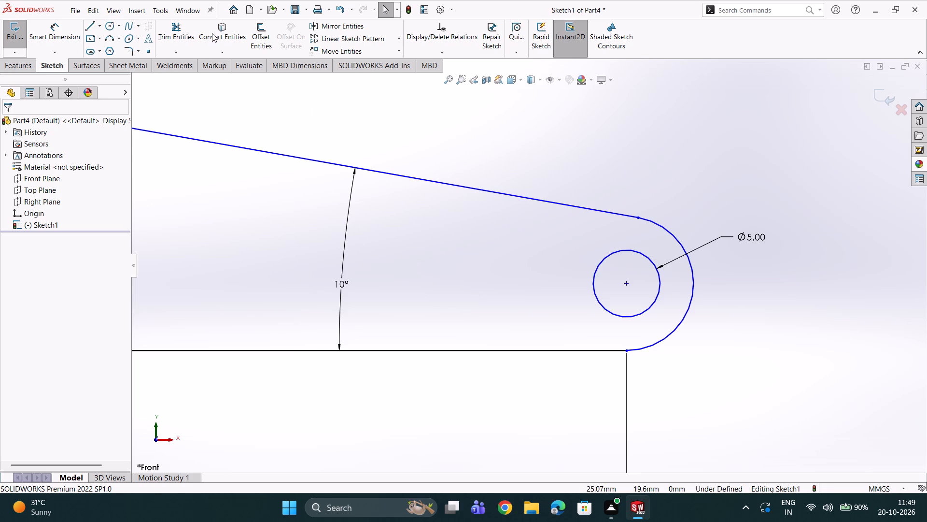
Add a radius dimension to the right end arc.
{"action": "left_click", "coordinate": [42, 39]}
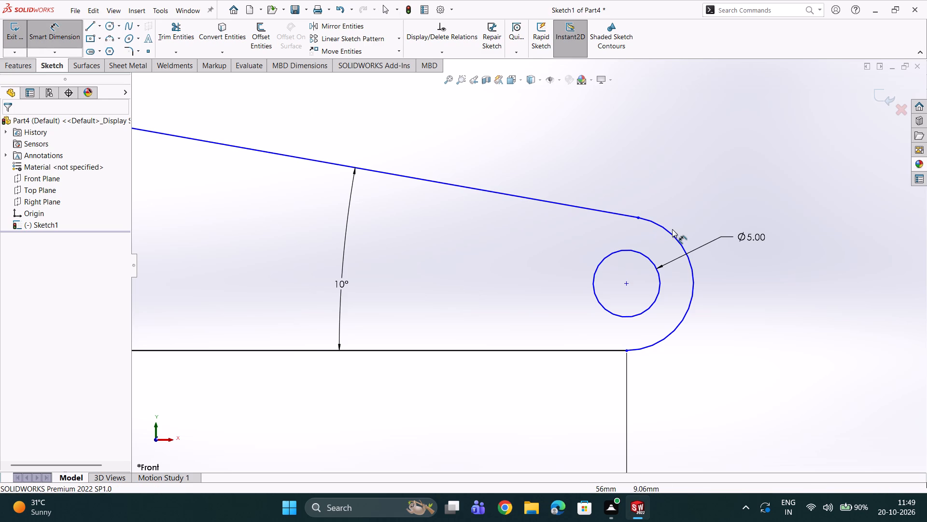
{"action": "left_click", "coordinate": [672, 232]}
{"action": "left_click", "coordinate": [700, 211]}
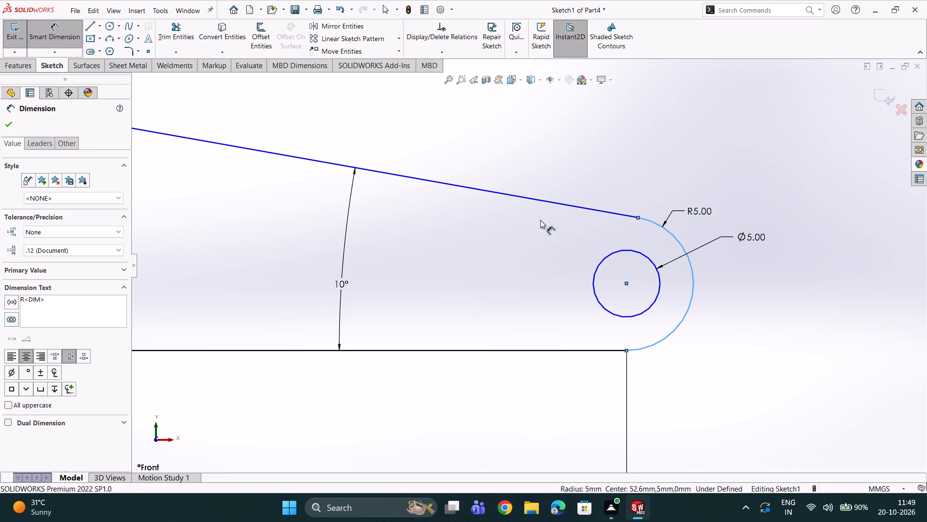
{"action": "left_click", "coordinate": [655, 197]}
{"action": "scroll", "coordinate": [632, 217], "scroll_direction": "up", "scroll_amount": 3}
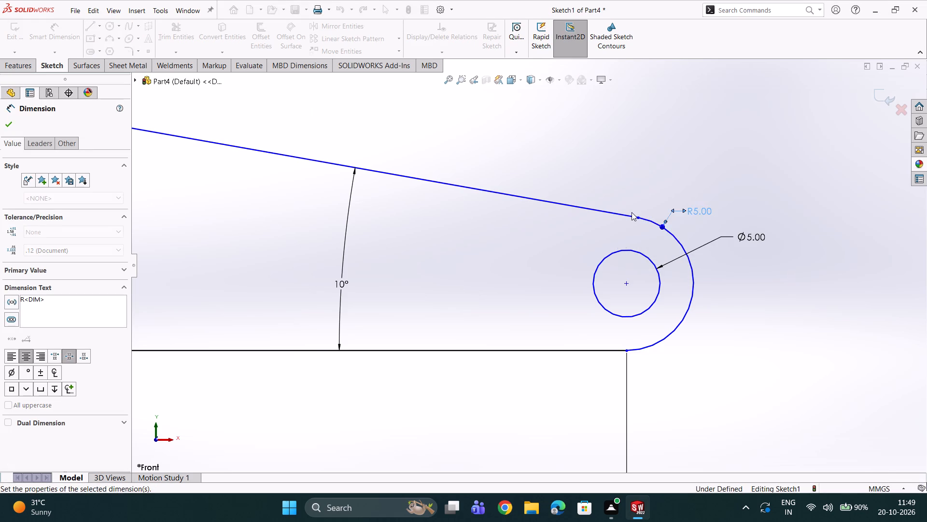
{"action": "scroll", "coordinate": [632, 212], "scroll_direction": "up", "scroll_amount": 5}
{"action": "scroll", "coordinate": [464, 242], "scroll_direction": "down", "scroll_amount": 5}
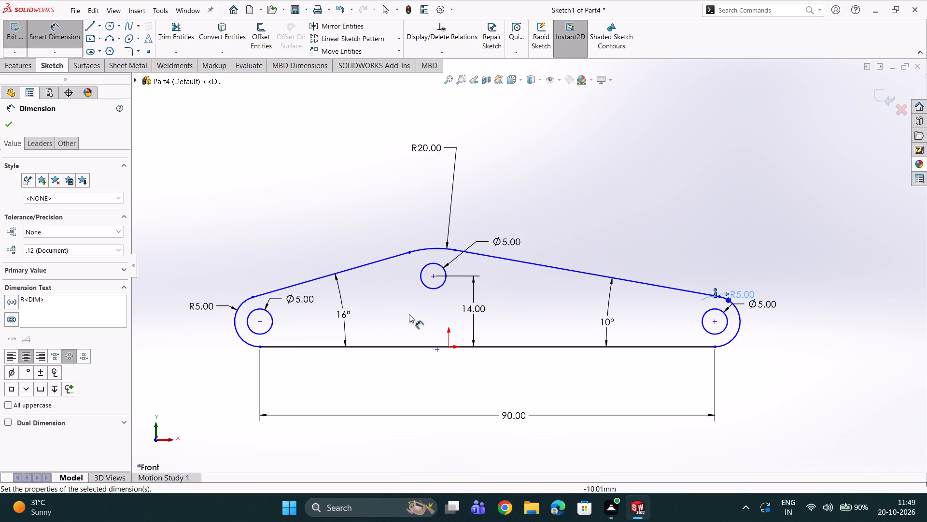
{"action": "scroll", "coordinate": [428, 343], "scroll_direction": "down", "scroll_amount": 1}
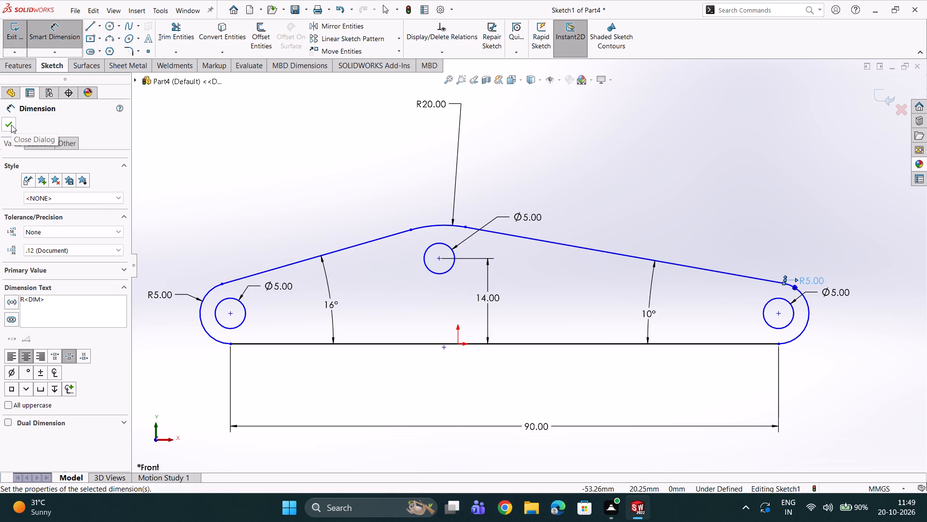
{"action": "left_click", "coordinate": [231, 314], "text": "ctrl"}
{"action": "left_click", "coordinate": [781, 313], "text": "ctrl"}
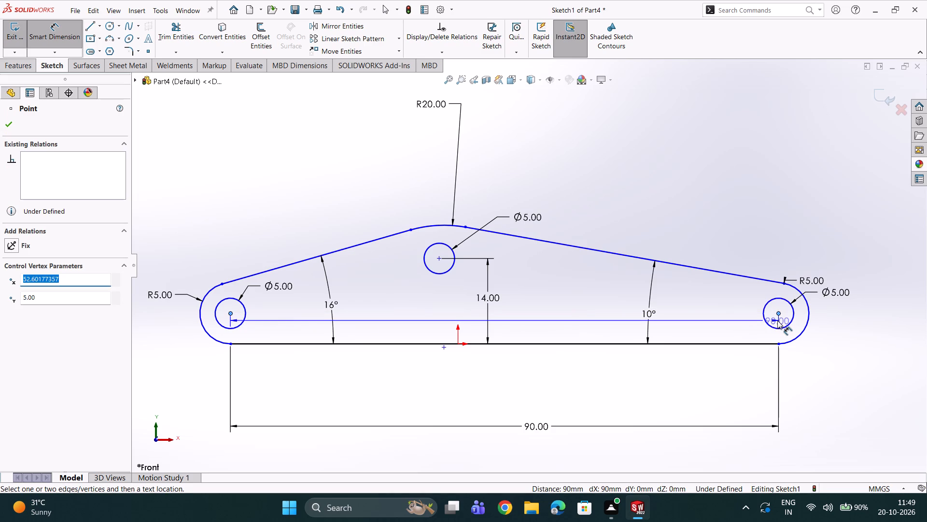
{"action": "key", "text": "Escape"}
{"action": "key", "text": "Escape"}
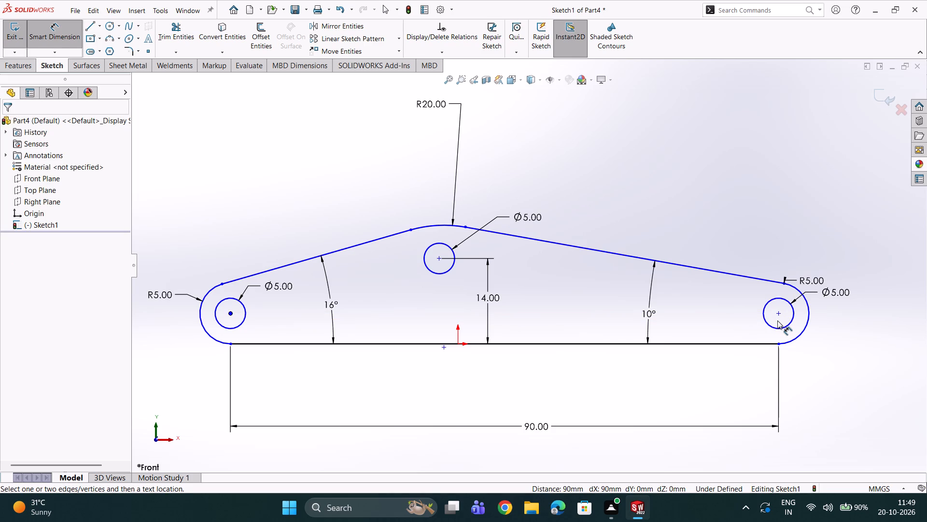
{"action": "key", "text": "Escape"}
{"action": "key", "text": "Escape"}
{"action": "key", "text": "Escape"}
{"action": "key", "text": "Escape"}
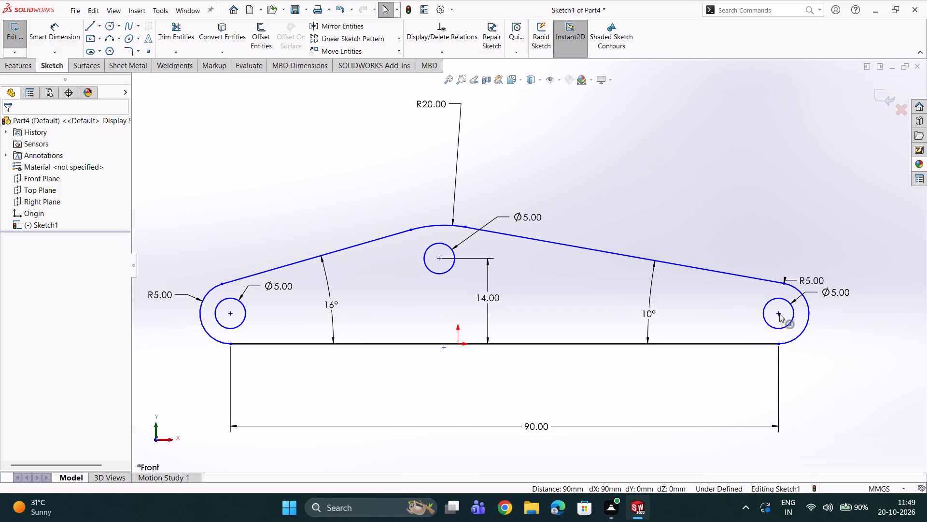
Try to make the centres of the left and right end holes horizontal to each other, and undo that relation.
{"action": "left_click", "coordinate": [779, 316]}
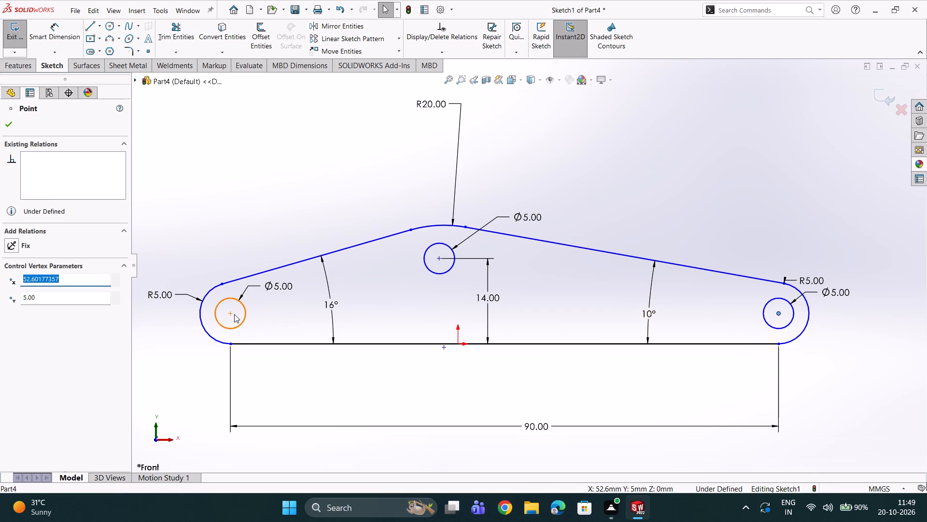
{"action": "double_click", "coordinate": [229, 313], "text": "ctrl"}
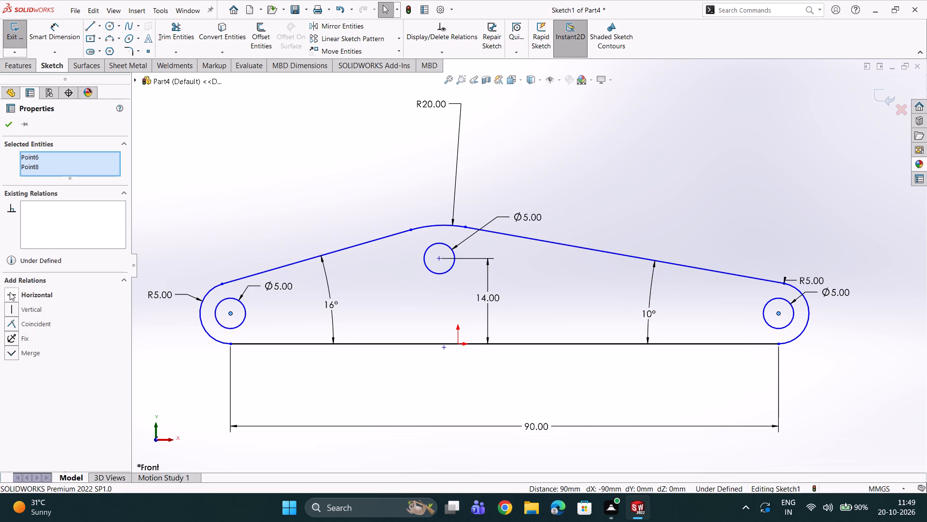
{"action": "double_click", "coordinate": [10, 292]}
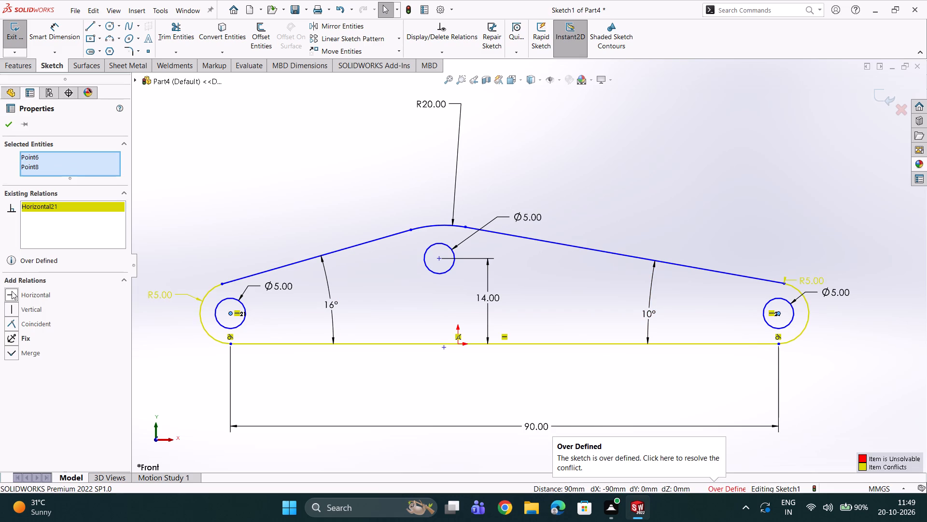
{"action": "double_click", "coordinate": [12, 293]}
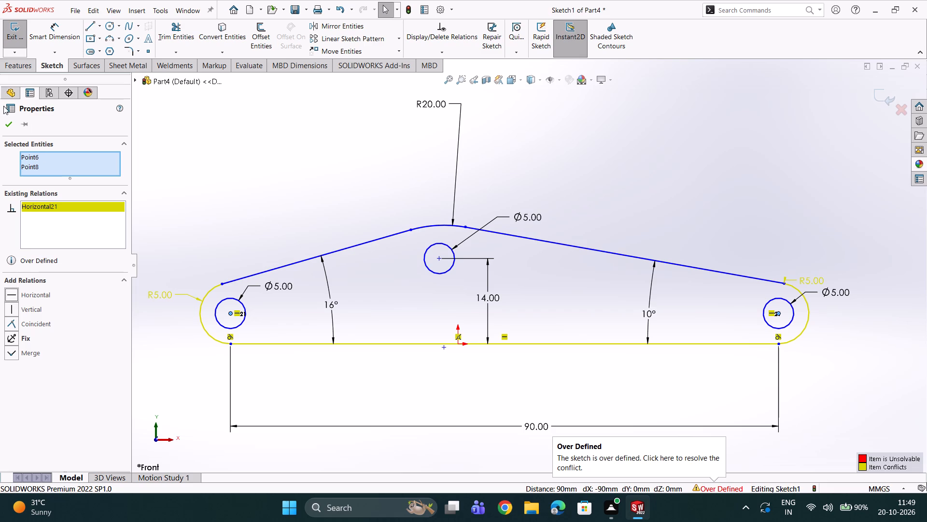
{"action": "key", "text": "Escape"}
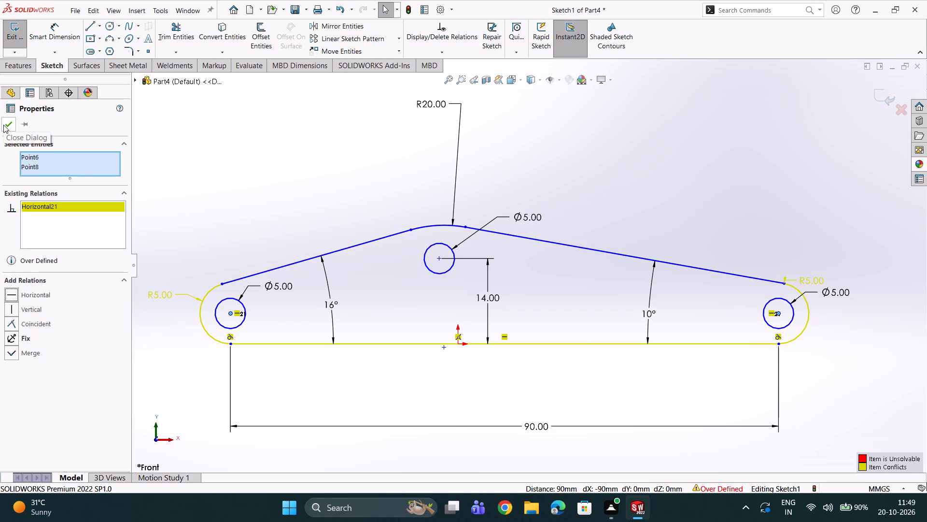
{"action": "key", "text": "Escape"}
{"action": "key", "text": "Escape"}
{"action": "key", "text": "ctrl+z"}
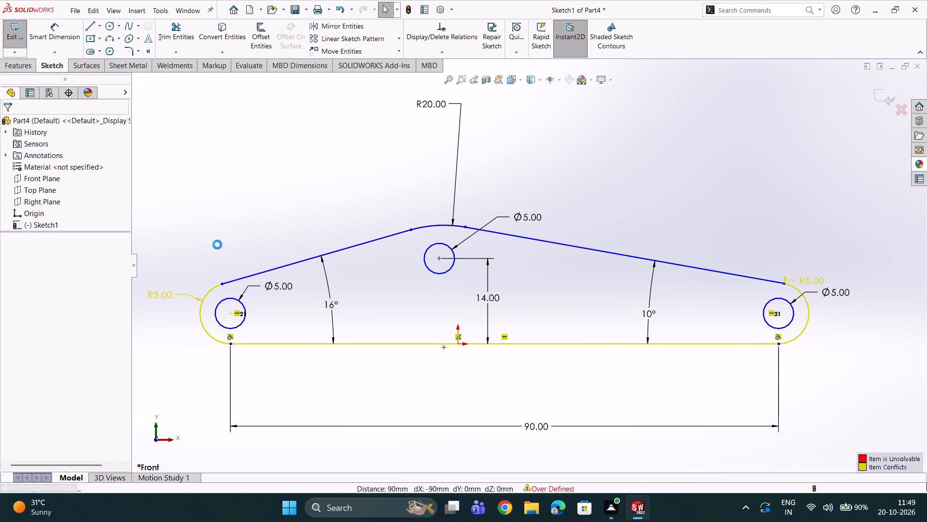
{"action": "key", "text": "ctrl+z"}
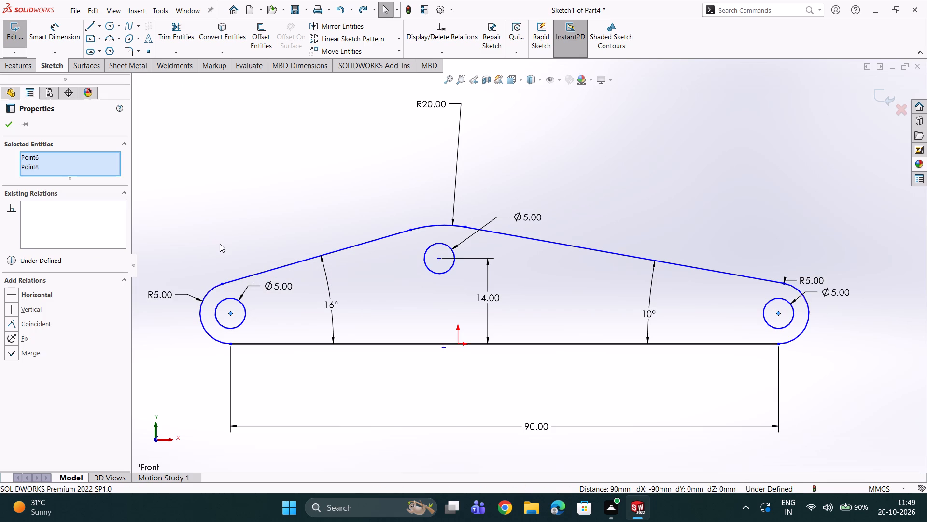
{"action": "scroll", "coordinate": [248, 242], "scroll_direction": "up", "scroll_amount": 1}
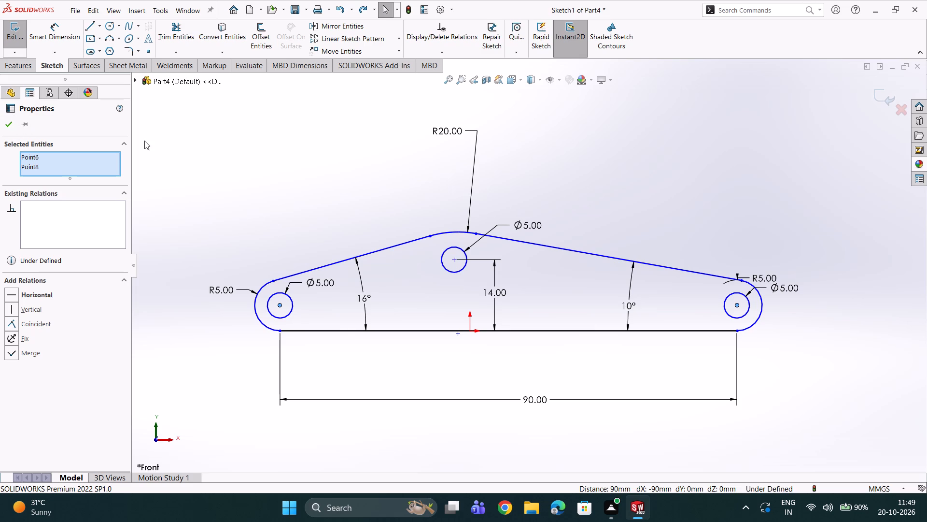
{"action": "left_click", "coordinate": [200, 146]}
Extrude the sketched profile with its three holes as a blind boss 4 mm deep.
{"action": "left_click", "coordinate": [0, 62]}
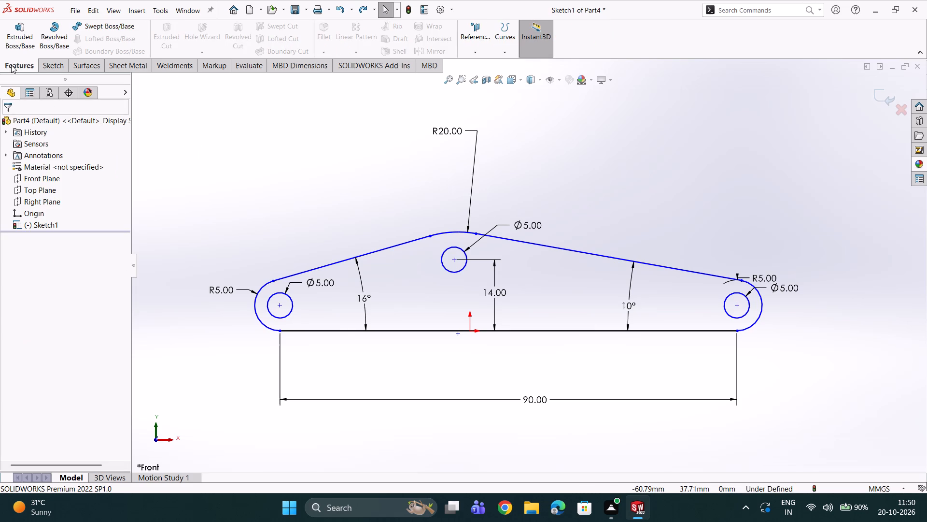
{"action": "left_click", "coordinate": [27, 37]}
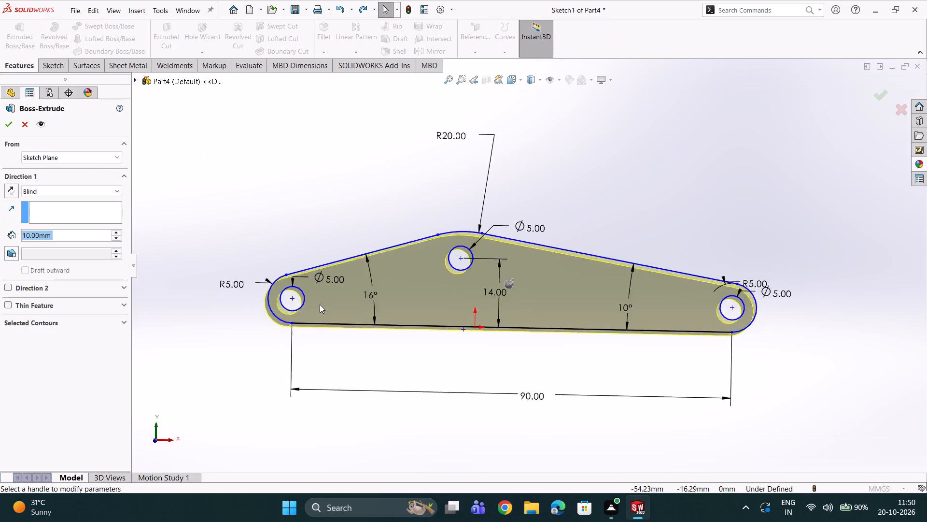
{"action": "key", "text": "5"}
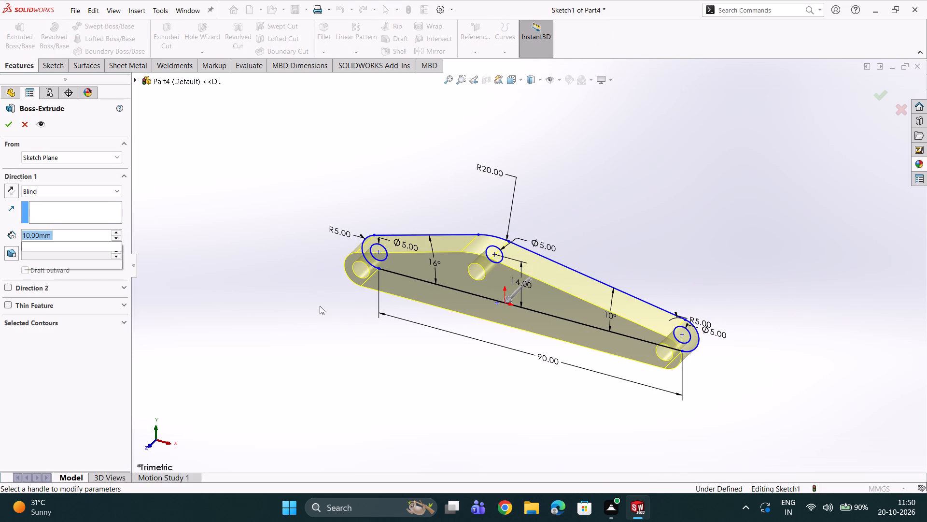
{"action": "key", "text": "Return"}
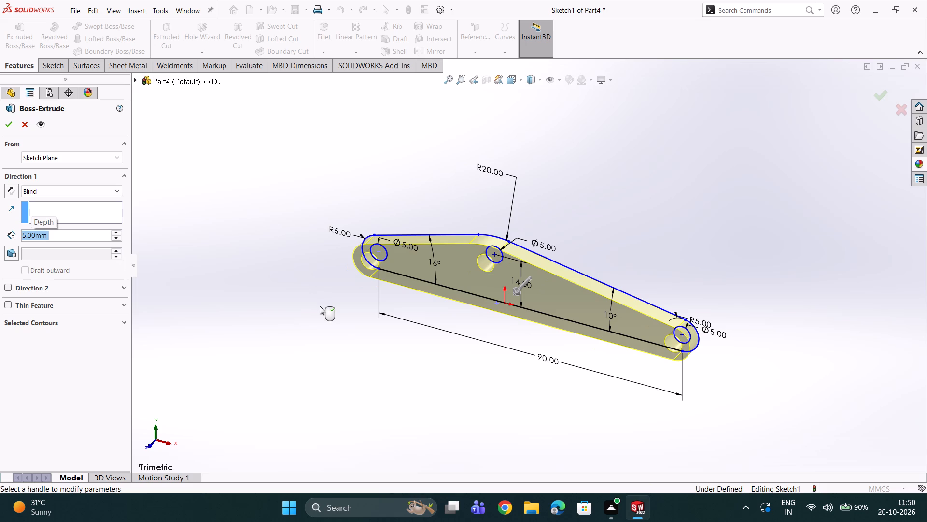
{"action": "key", "text": "4"}
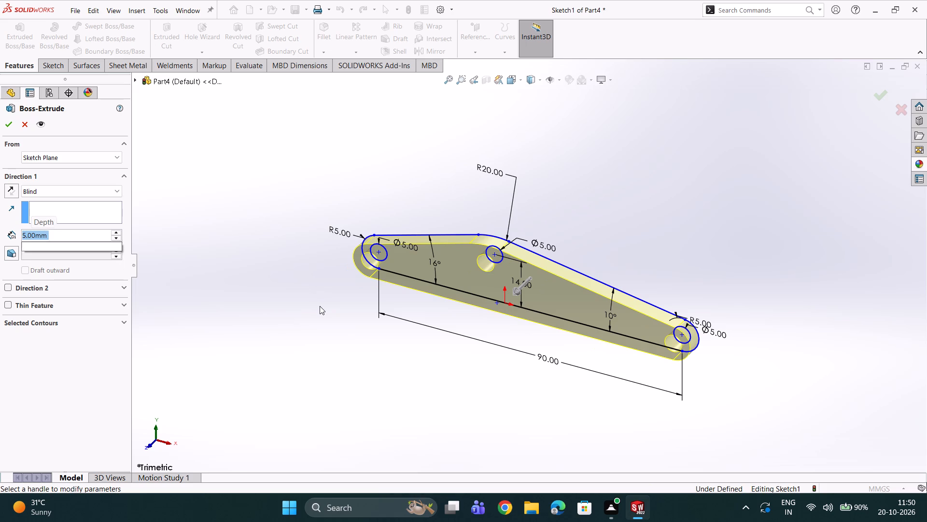
{"action": "key", "text": "Return"}
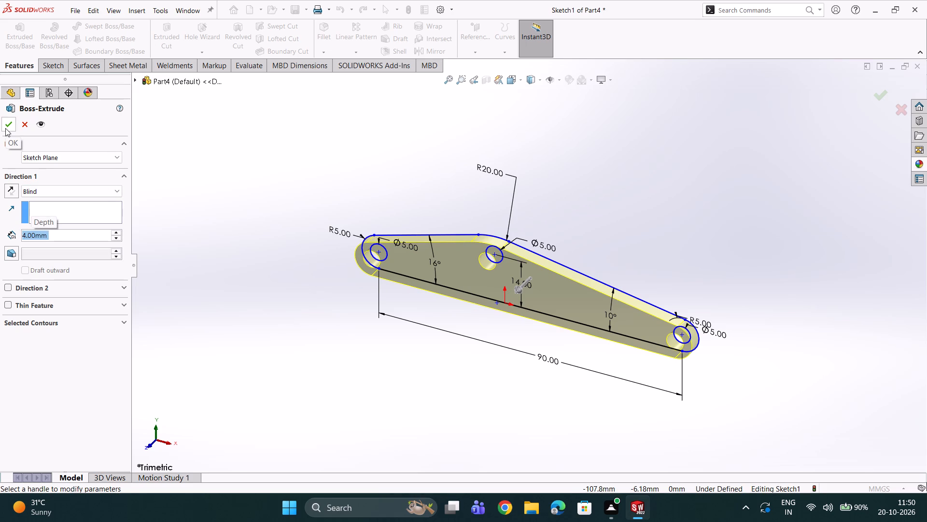
{"action": "double_click", "coordinate": [5, 128]}
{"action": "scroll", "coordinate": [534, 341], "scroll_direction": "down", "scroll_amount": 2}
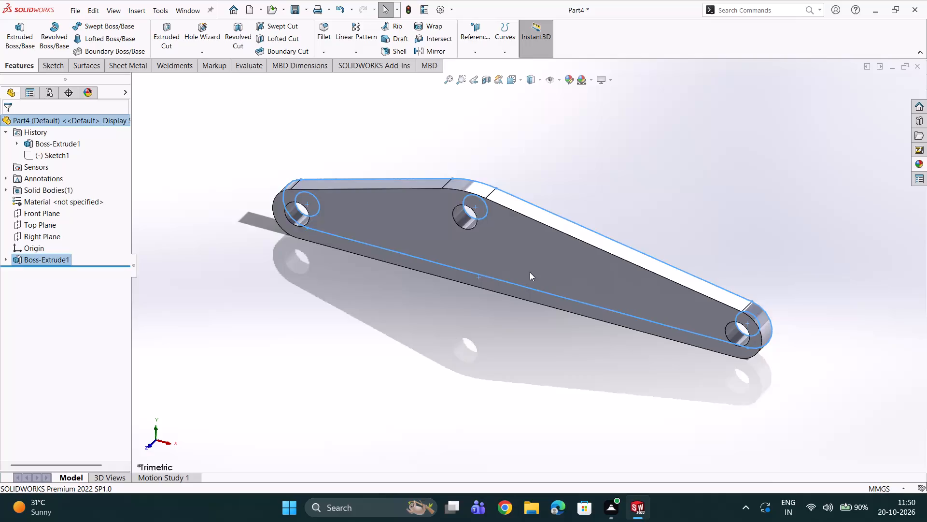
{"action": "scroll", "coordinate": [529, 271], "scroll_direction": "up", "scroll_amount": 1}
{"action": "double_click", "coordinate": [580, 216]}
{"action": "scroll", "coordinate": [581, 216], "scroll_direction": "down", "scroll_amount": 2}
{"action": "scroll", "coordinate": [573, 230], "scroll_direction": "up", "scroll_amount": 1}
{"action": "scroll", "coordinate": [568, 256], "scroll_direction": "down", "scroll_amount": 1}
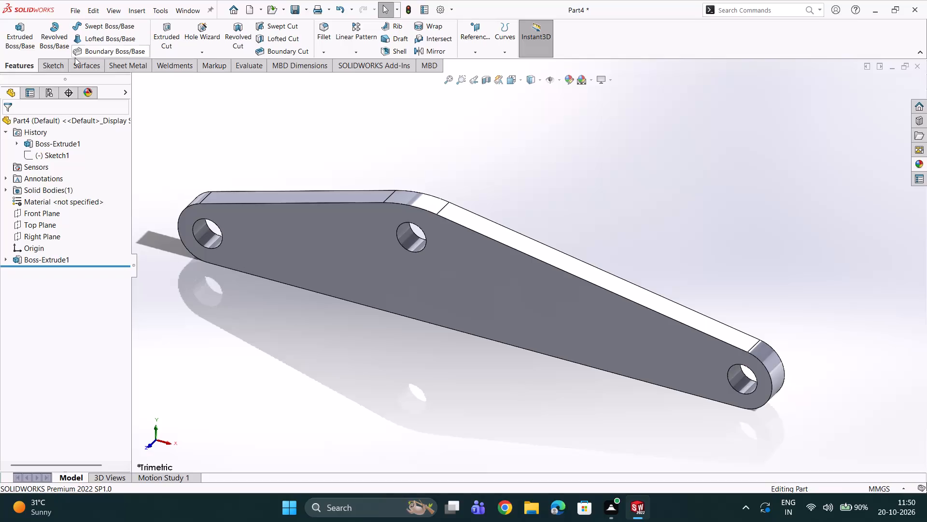
Apply the metallic gold car paint appearance to the whole part.
{"action": "left_click", "coordinate": [56, 119]}
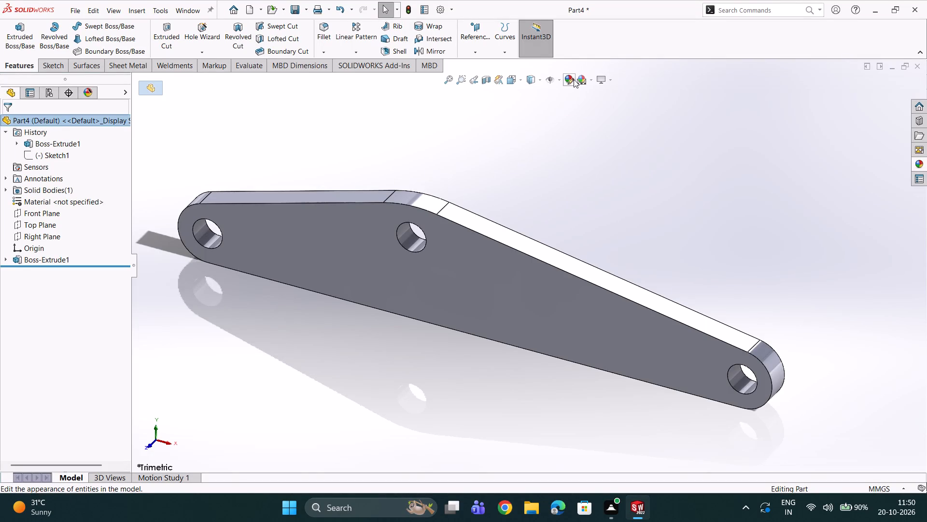
{"action": "left_click", "coordinate": [570, 80]}
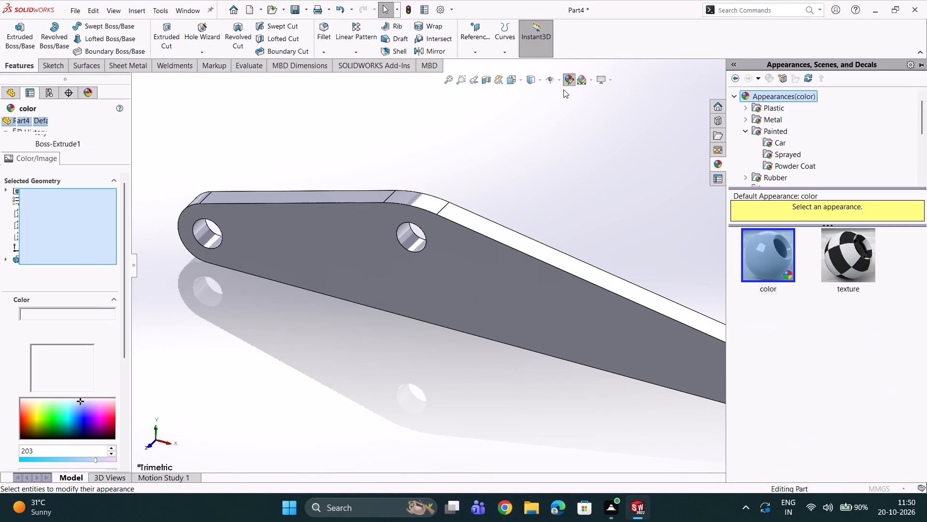
{"action": "double_click", "coordinate": [766, 133]}
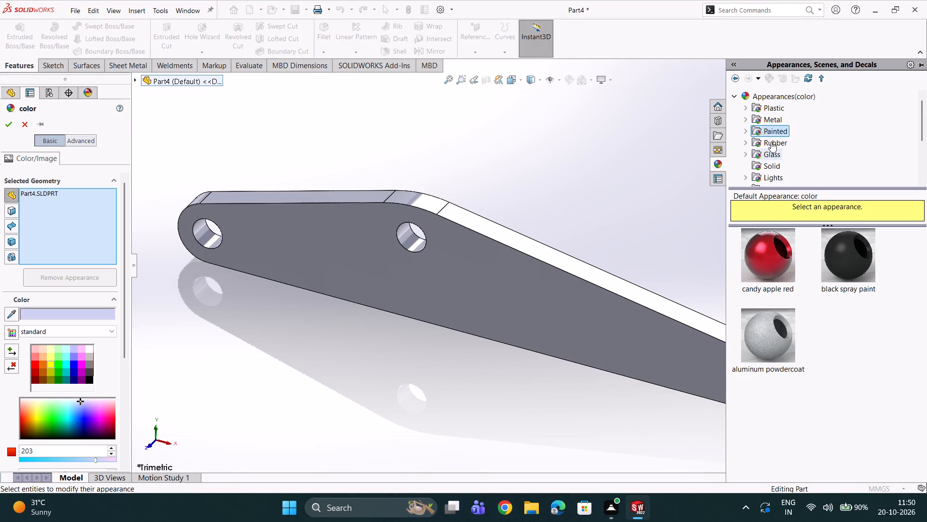
{"action": "left_click", "coordinate": [772, 135]}
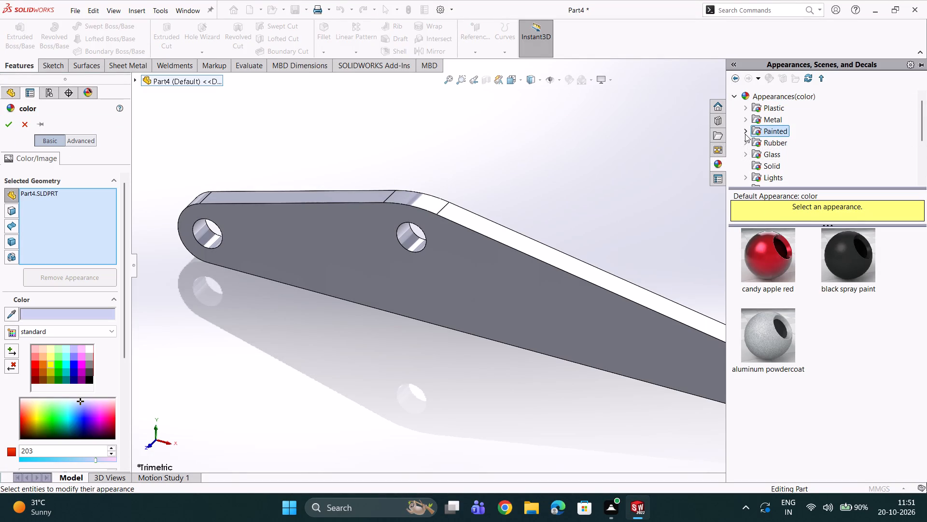
{"action": "double_click", "coordinate": [745, 132]}
{"action": "left_click", "coordinate": [765, 144]}
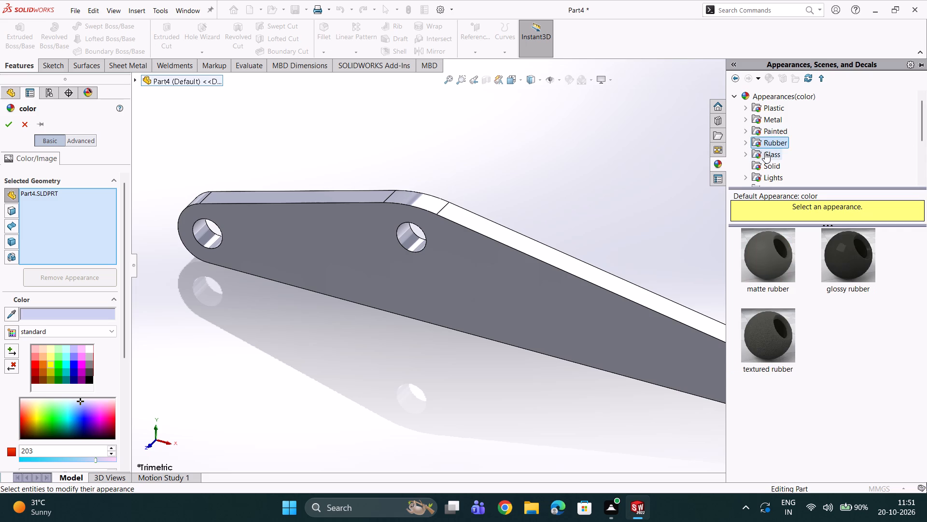
{"action": "left_click", "coordinate": [758, 133]}
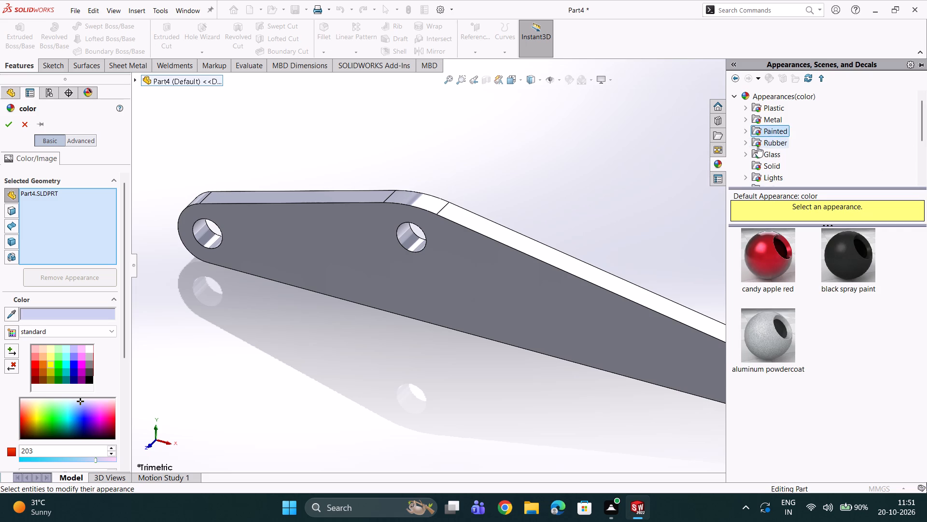
{"action": "left_click", "coordinate": [745, 132]}
{"action": "left_click", "coordinate": [766, 147]}
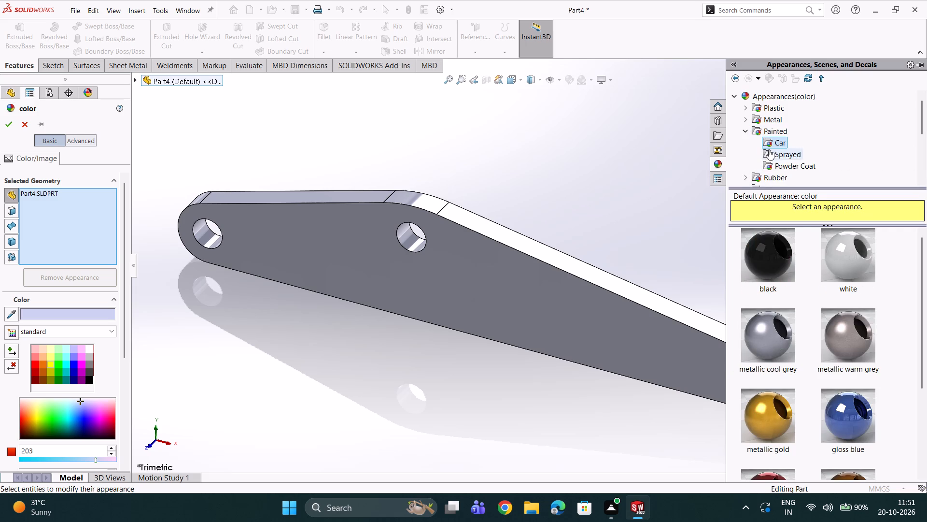
{"action": "double_click", "coordinate": [773, 434]}
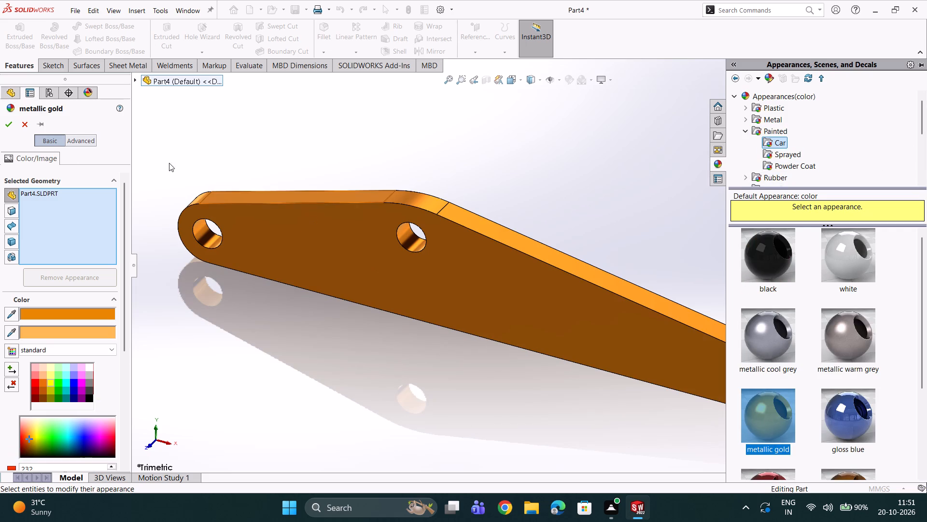
{"action": "left_click", "coordinate": [11, 127]}
{"action": "scroll", "coordinate": [364, 200], "scroll_direction": "up", "scroll_amount": 2}
{"action": "scroll", "coordinate": [411, 211], "scroll_direction": "up", "scroll_amount": 1}
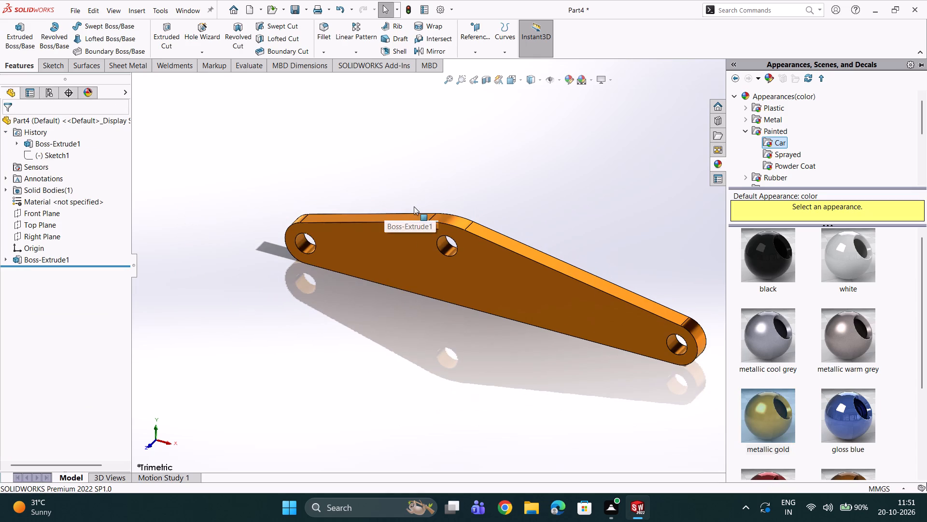
{"action": "scroll", "coordinate": [421, 203], "scroll_direction": "down", "scroll_amount": 3}
{"action": "left_click", "coordinate": [426, 188]}
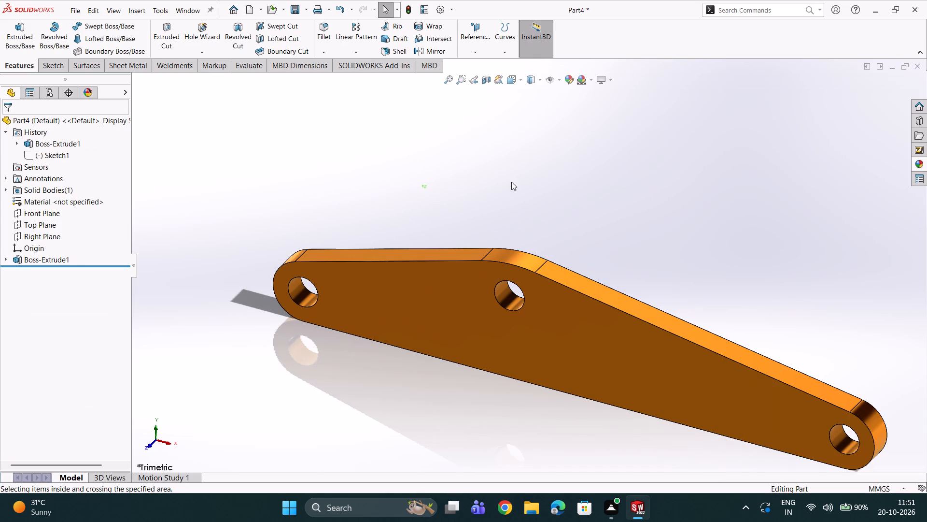
Save the part in the Documents folder under the file name F3.
{"action": "left_click", "coordinate": [297, 9]}
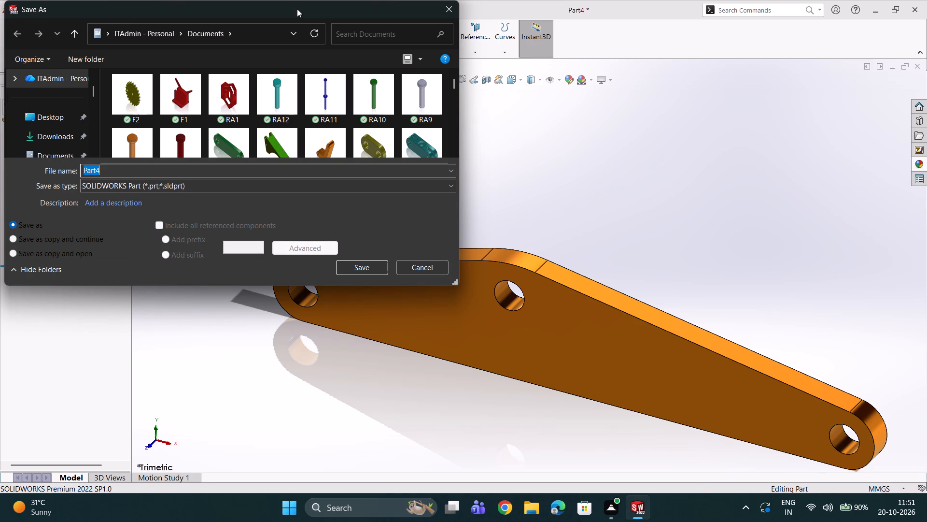
{"action": "key", "text": "f"}
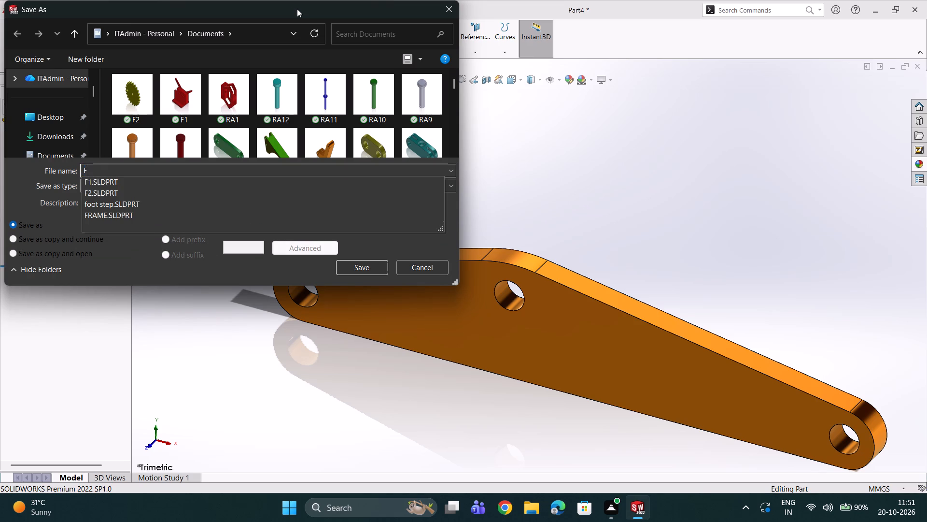
{"action": "key", "text": "3"}
{"action": "key", "text": "Return"}
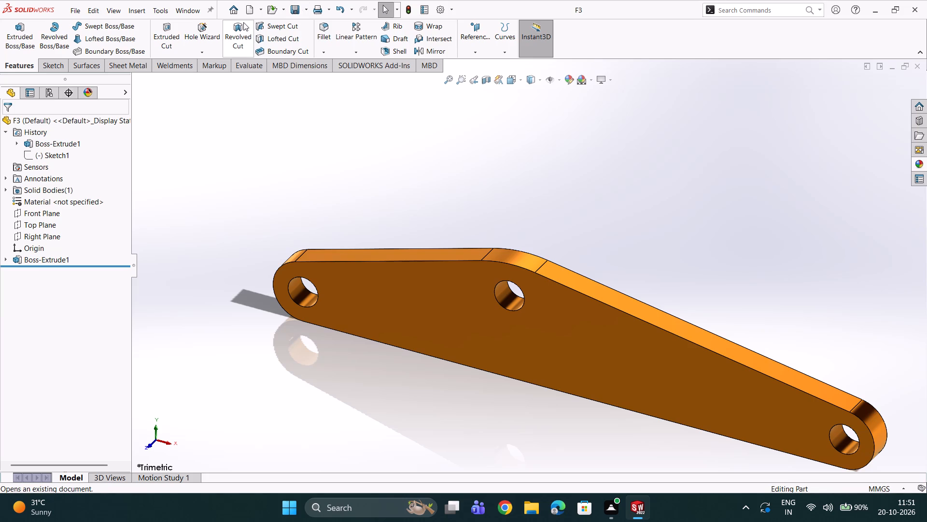
Close the saved F3 part.
{"action": "scroll", "coordinate": [418, 173], "scroll_direction": "up", "scroll_amount": 3}
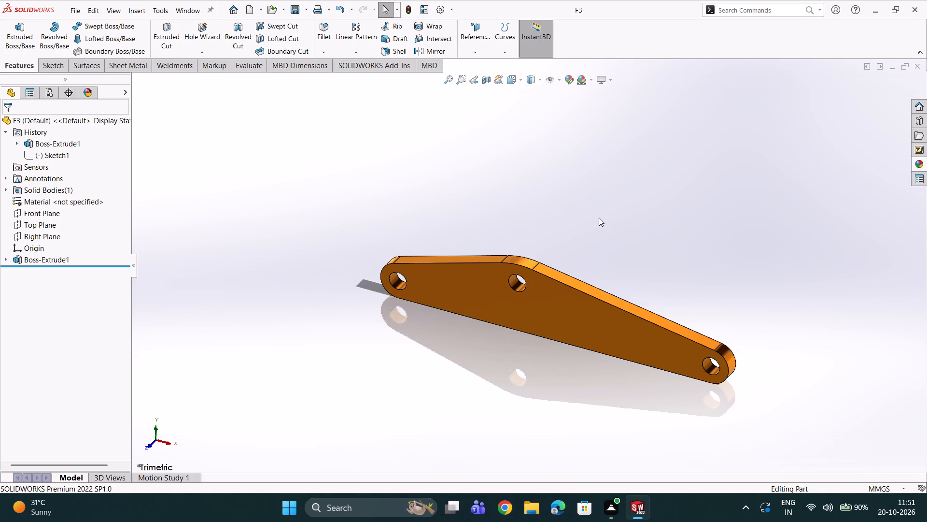
{"action": "left_click", "coordinate": [575, 233]}
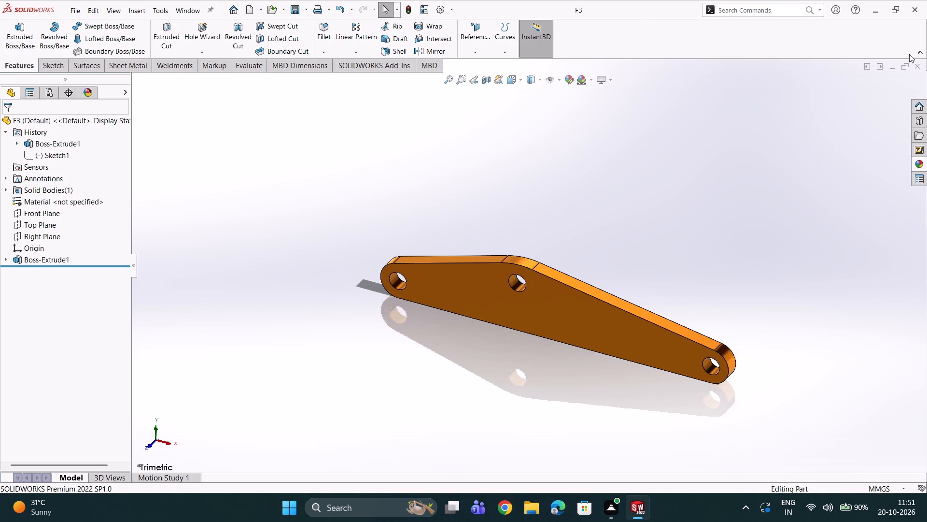
{"action": "left_click", "coordinate": [916, 64]}
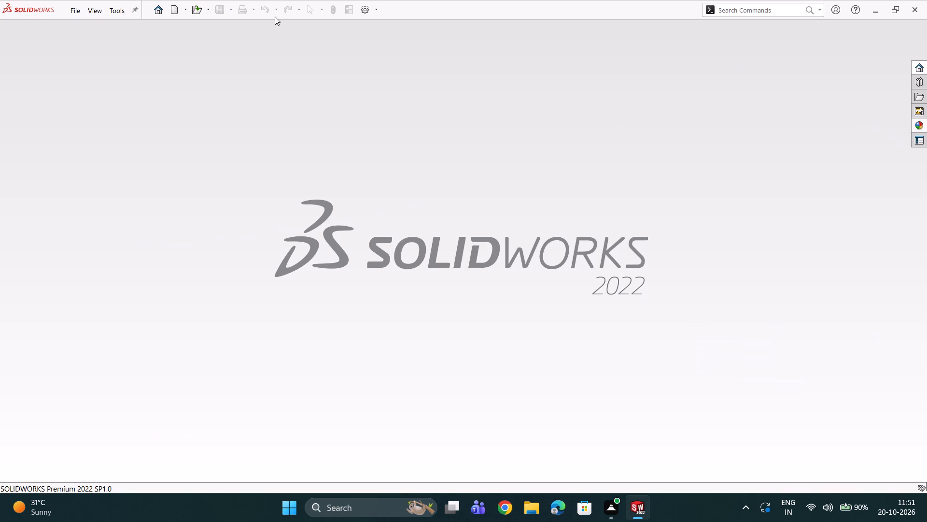
Create a new part document.
{"action": "left_click", "coordinate": [180, 9]}
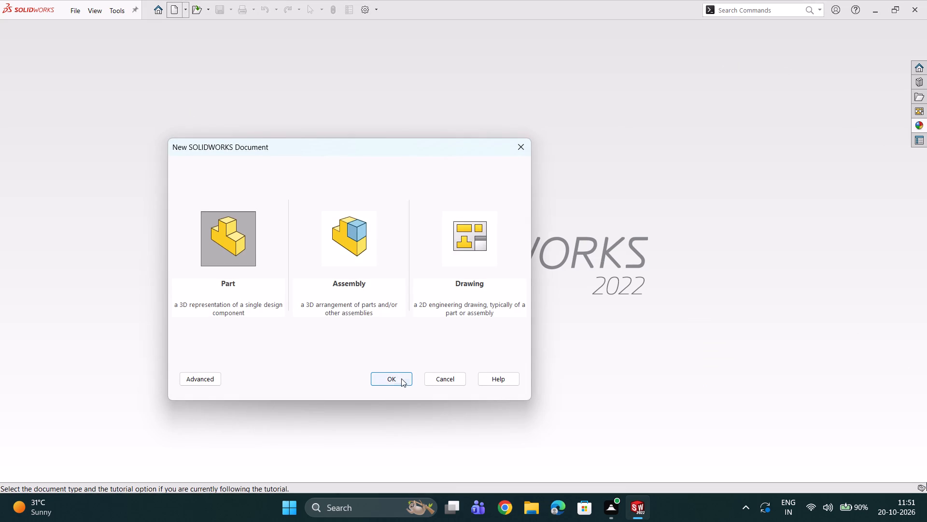
{"action": "left_click", "coordinate": [398, 378]}
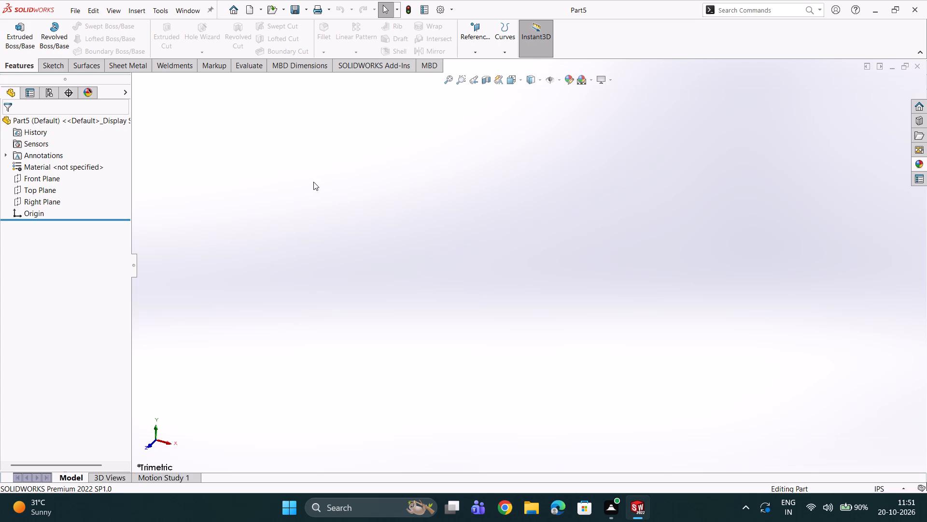
Set the document's unit system to MMGS (millimeter, gram, second).
{"action": "left_click", "coordinate": [872, 487]}
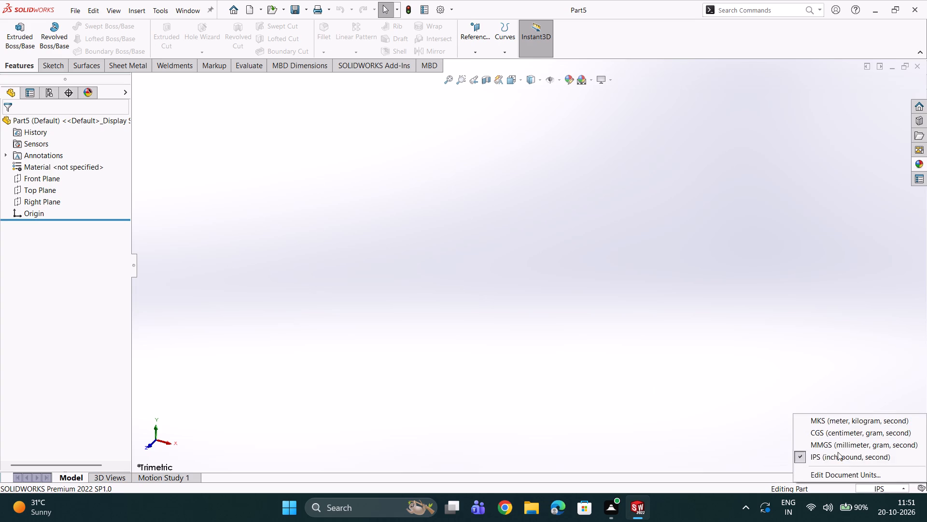
{"action": "left_click", "coordinate": [830, 443]}
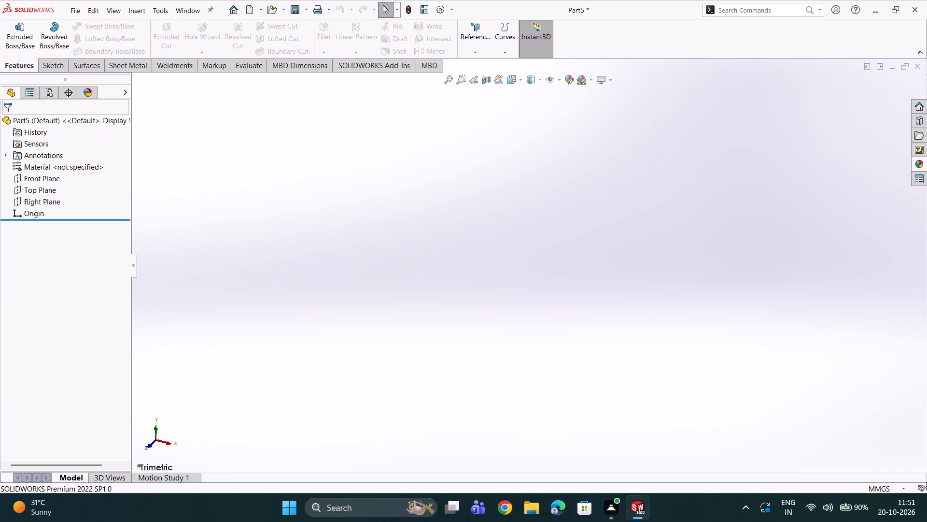
Sketch a vertical straight slot on the Front Plane running from below up to the origin, about 75 mm between centres and 28 mm wide.
{"action": "left_click", "coordinate": [53, 182]}
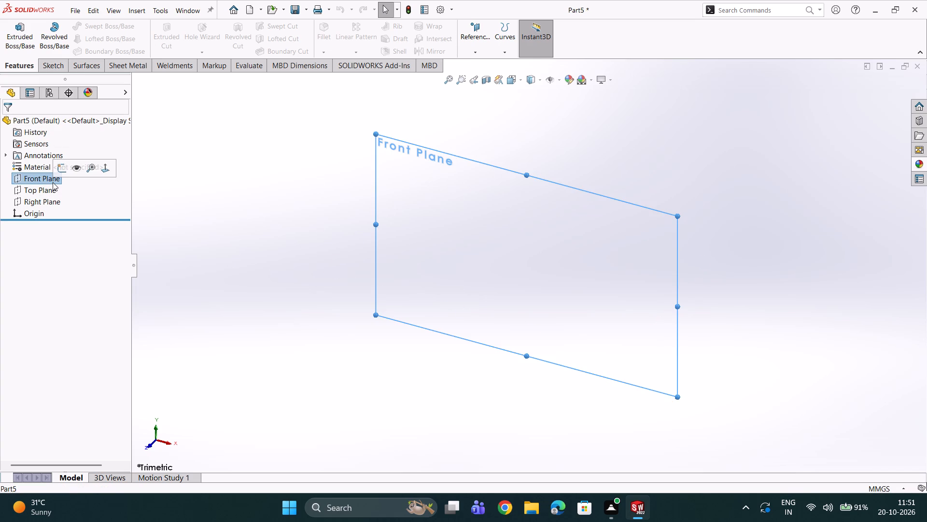
{"action": "double_click", "coordinate": [57, 165]}
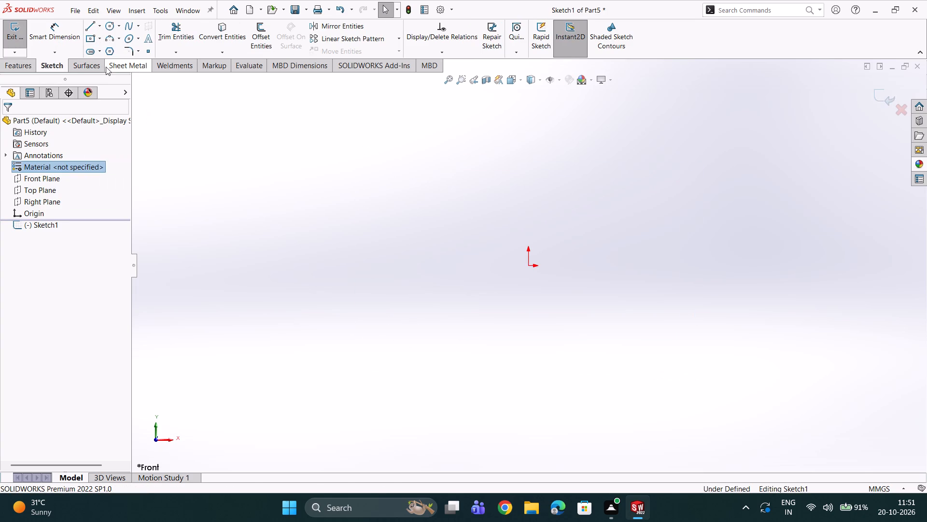
{"action": "left_click", "coordinate": [89, 48]}
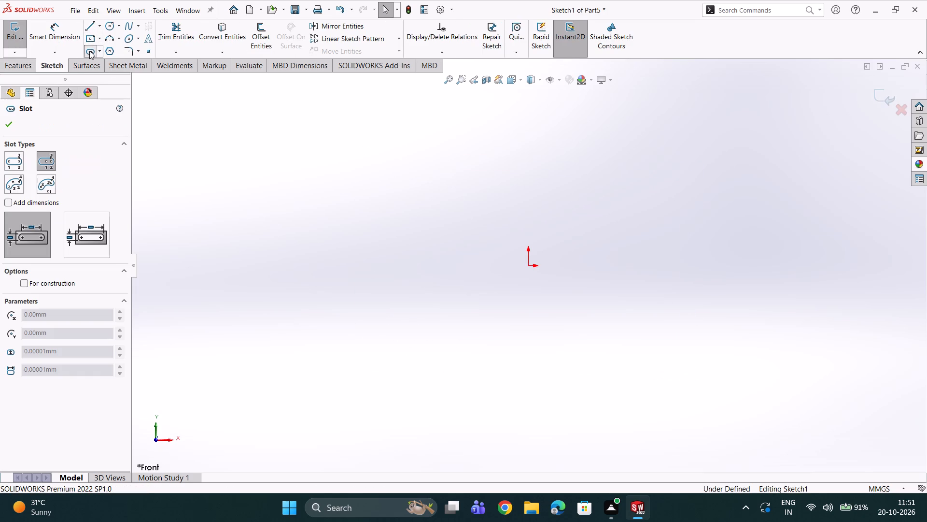
{"action": "left_click", "coordinate": [13, 164]}
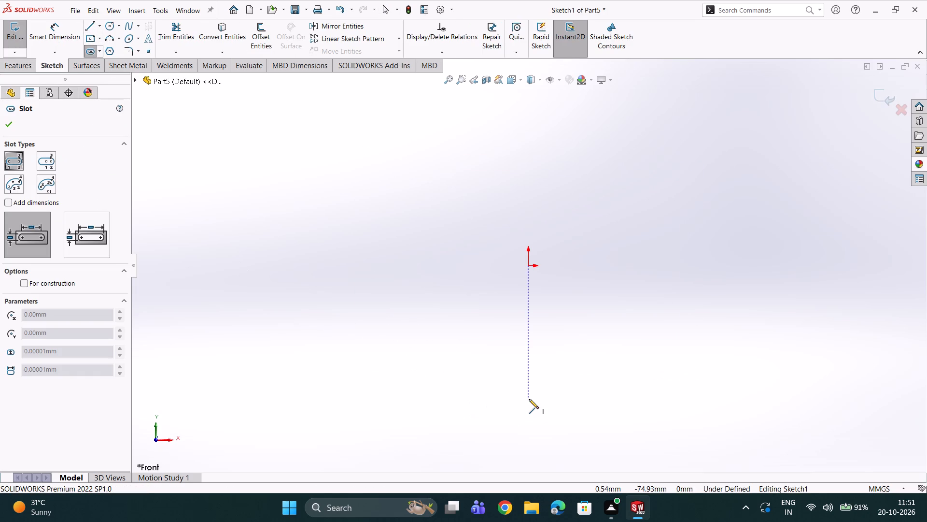
{"action": "left_click", "coordinate": [529, 399]}
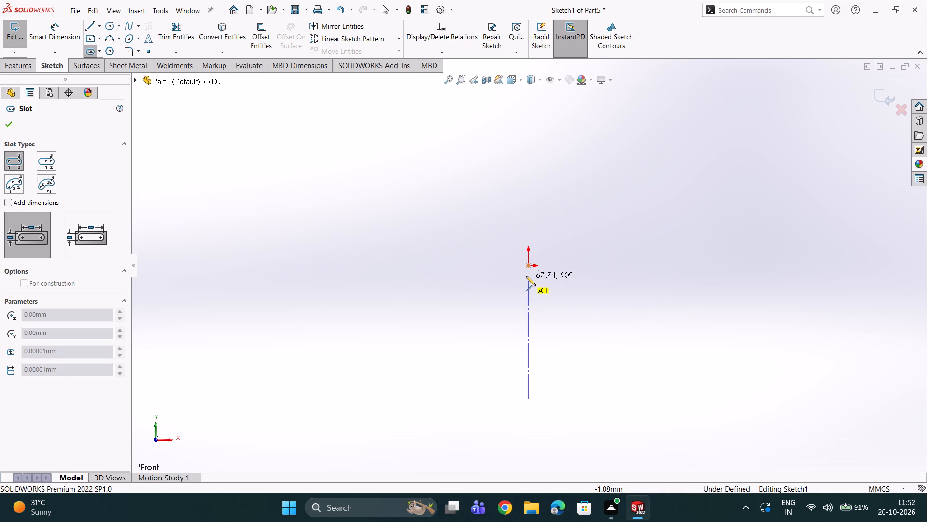
{"action": "left_click", "coordinate": [528, 266]}
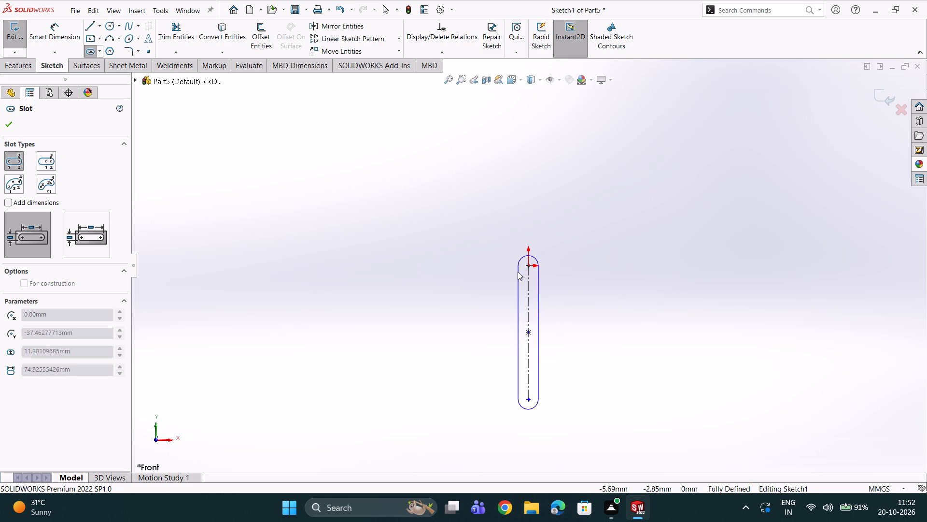
{"action": "left_click", "coordinate": [504, 283]}
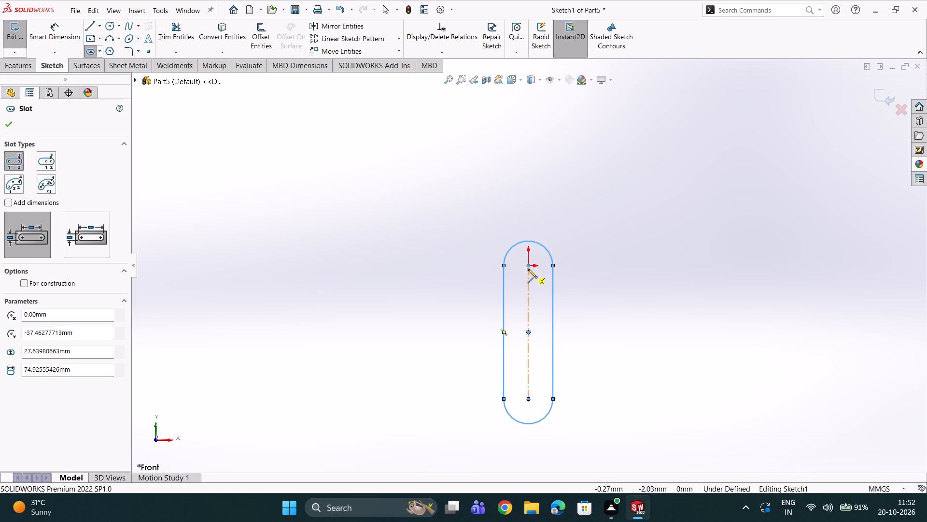
Sketch a horizontal straight slot from the origin along positive X, about 104 mm between centres and 27 mm wide.
{"action": "left_click", "coordinate": [528, 267]}
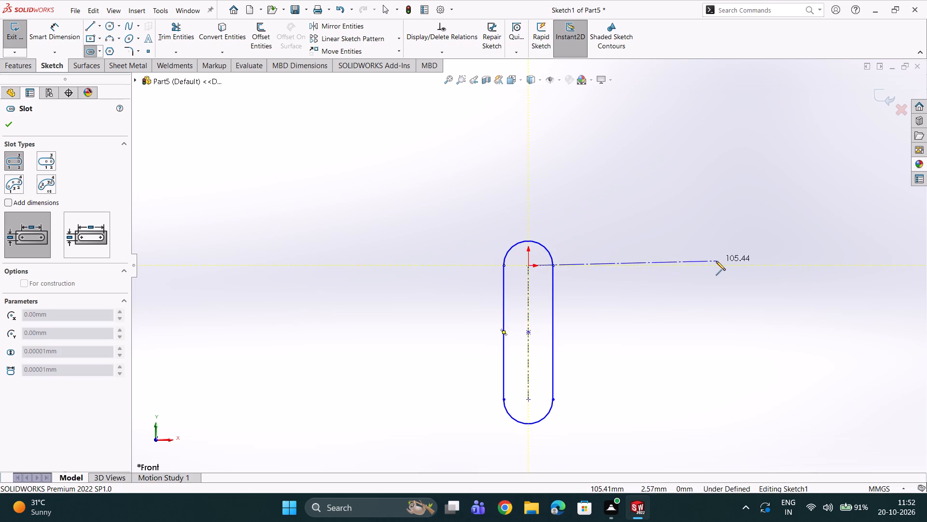
{"action": "left_click", "coordinate": [714, 264]}
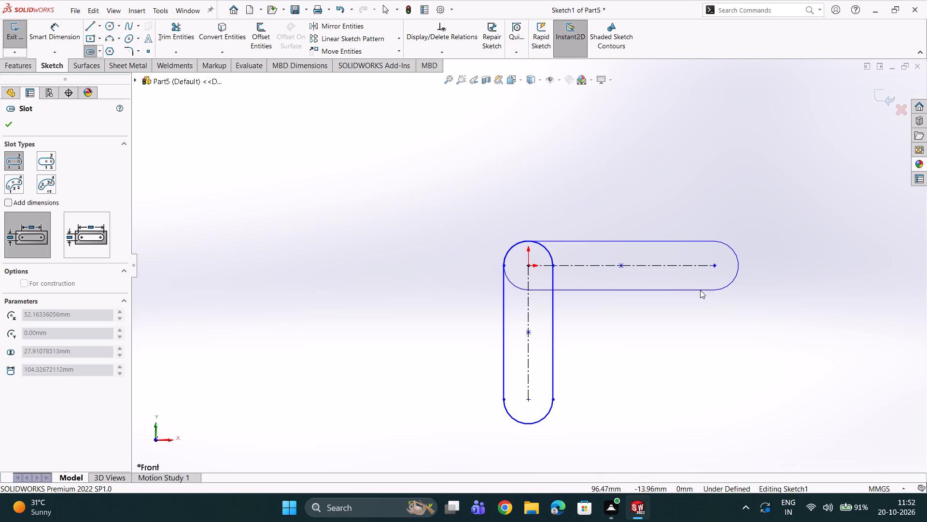
{"action": "left_click", "coordinate": [700, 290]}
Dimension the centre-to-centre lengths of the slots, 30 mm for the vertical one and 25 mm for the horizontal one.
{"action": "scroll", "coordinate": [380, 280], "scroll_direction": "down", "scroll_amount": 1}
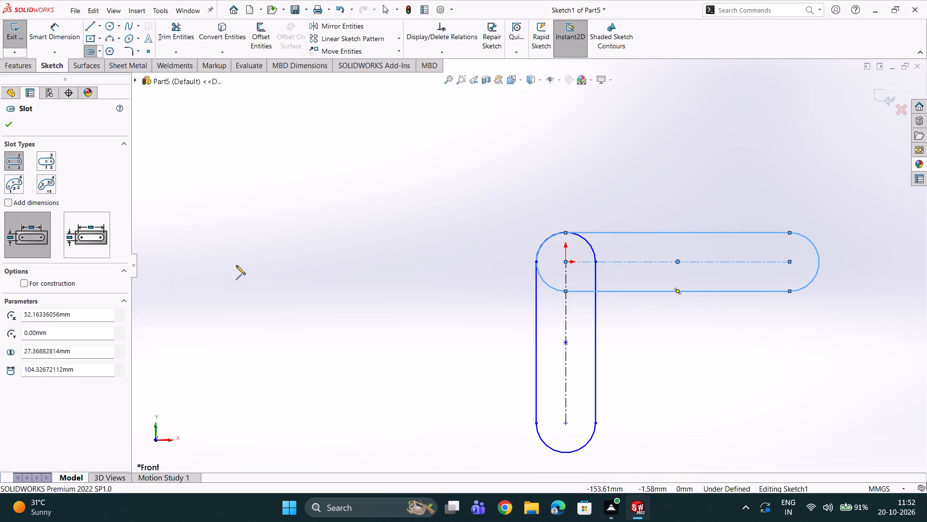
{"action": "left_click", "coordinate": [72, 32]}
{"action": "scroll", "coordinate": [550, 357], "scroll_direction": "down", "scroll_amount": 2}
{"action": "left_click", "coordinate": [571, 315]}
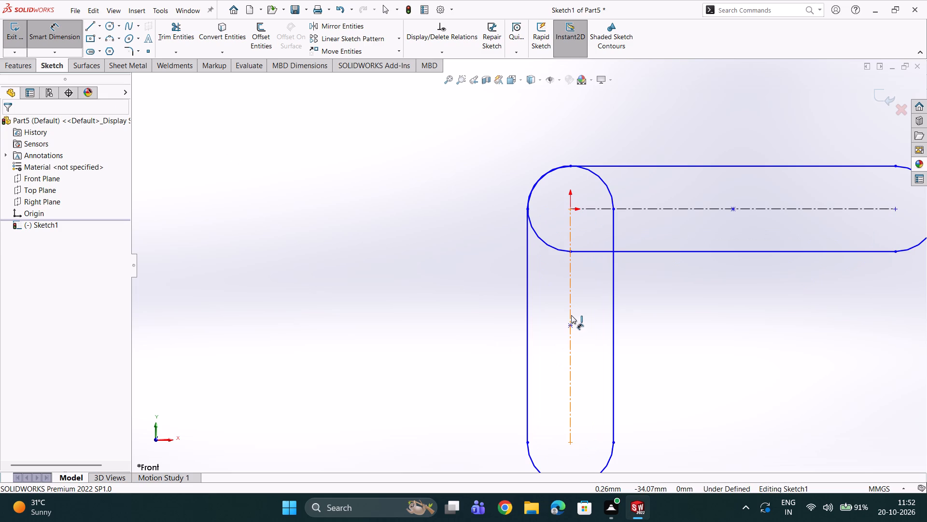
{"action": "left_click", "coordinate": [443, 329]}
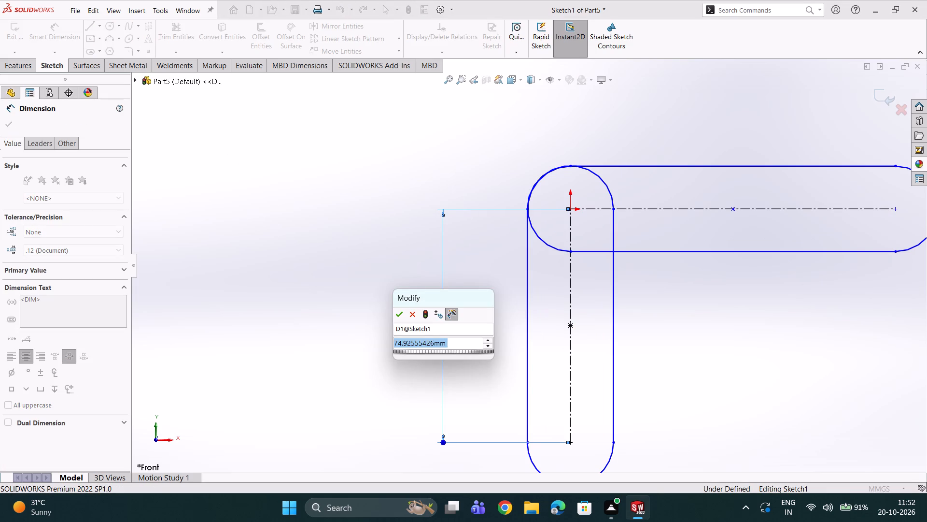
{"action": "type", "text": "30"}
{"action": "key", "text": "Return"}
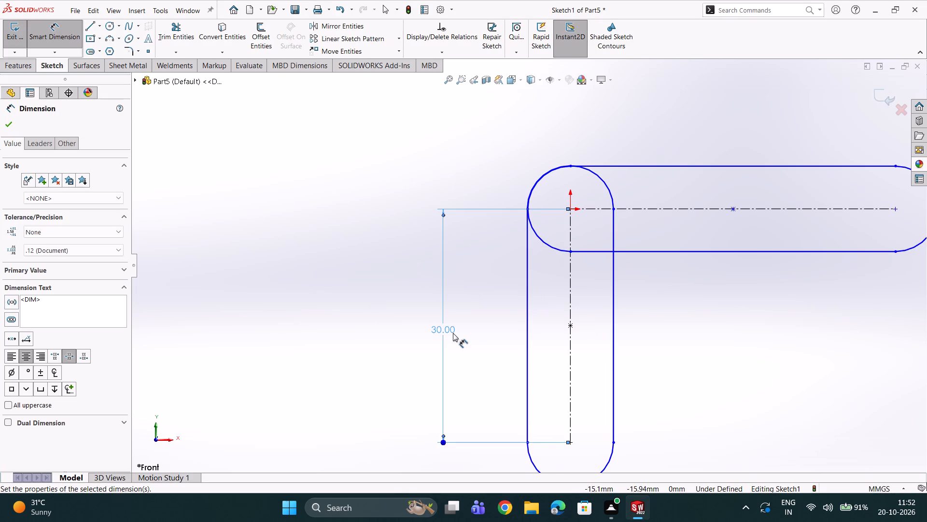
{"action": "left_click", "coordinate": [659, 212]}
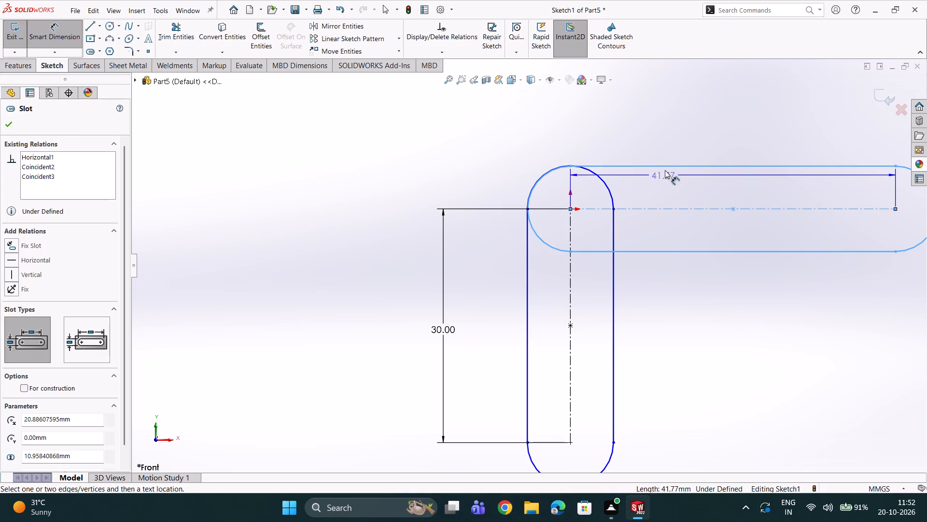
{"action": "left_click", "coordinate": [702, 132]}
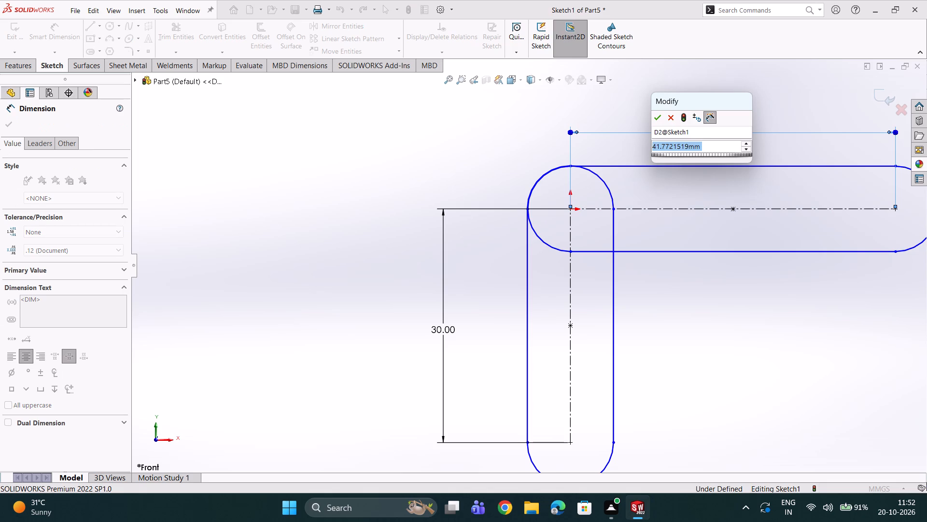
{"action": "type", "text": "25"}
{"action": "key", "text": "Return"}
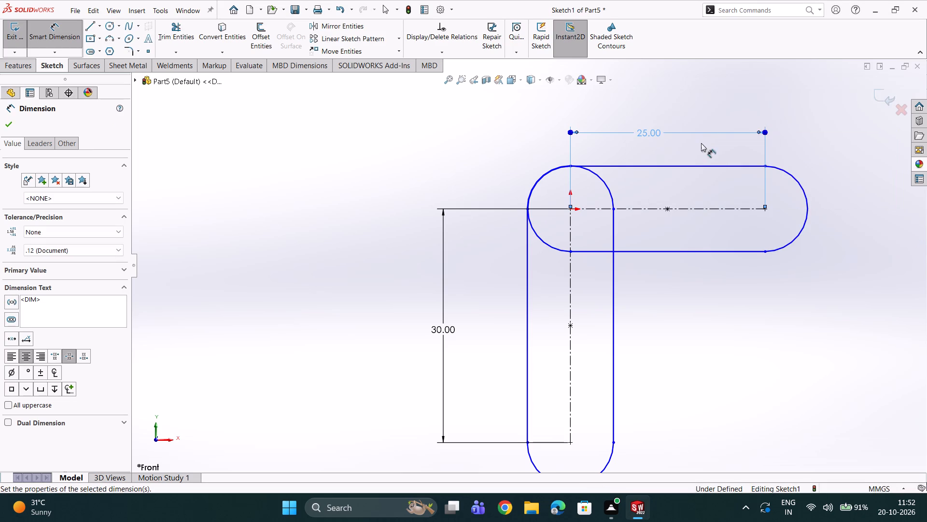
Draw three circles centred on the origin, the vertical slot's lower centre and the horizontal slot's far centre, with radii about 1.8, 2.4 and 2.2 mm.
{"action": "scroll", "coordinate": [618, 211], "scroll_direction": "down", "scroll_amount": 3}
{"action": "scroll", "coordinate": [502, 232], "scroll_direction": "up", "scroll_amount": 2}
{"action": "scroll", "coordinate": [549, 292], "scroll_direction": "up", "scroll_amount": 4}
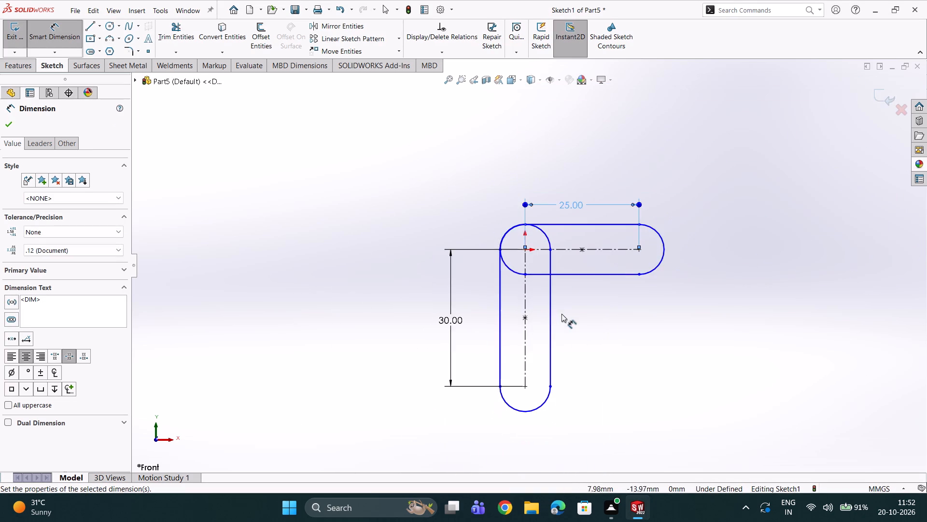
{"action": "scroll", "coordinate": [554, 316], "scroll_direction": "down", "scroll_amount": 3}
{"action": "scroll", "coordinate": [496, 343], "scroll_direction": "up", "scroll_amount": 2}
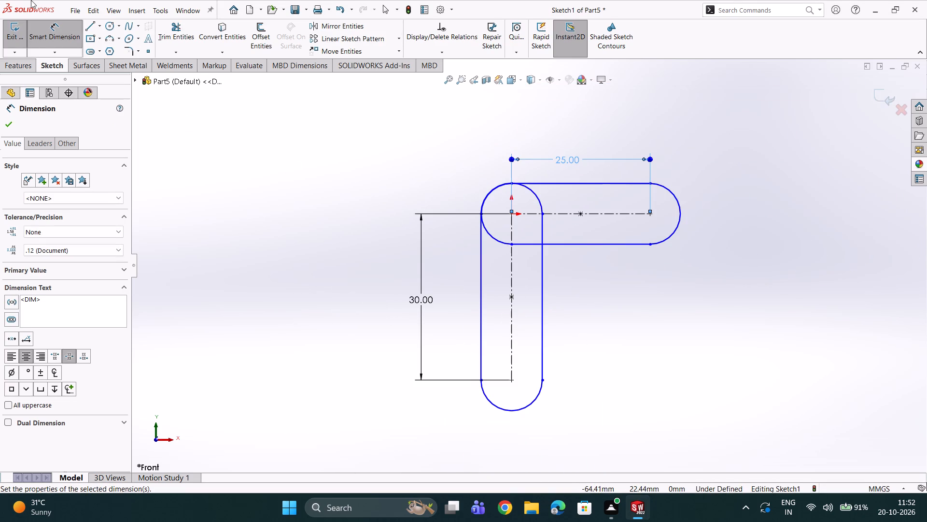
{"action": "left_click", "coordinate": [110, 26]}
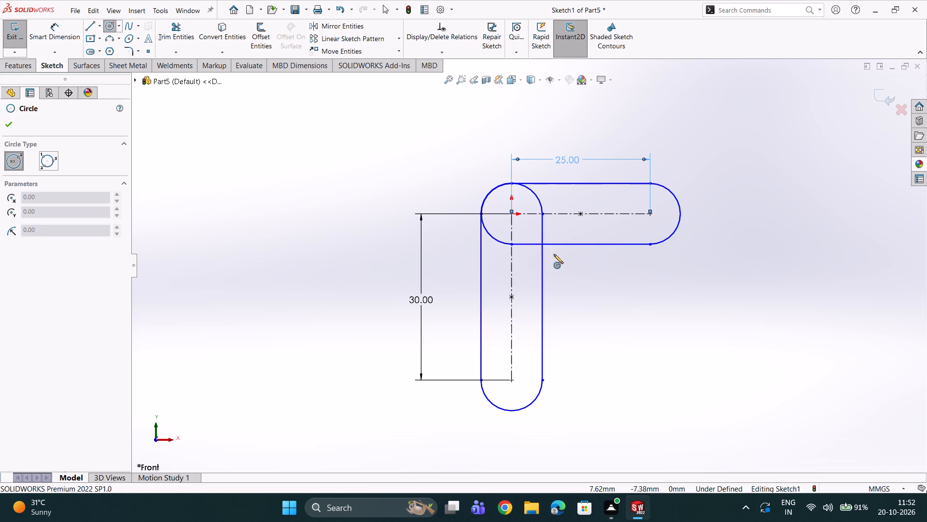
{"action": "left_click", "coordinate": [513, 213]}
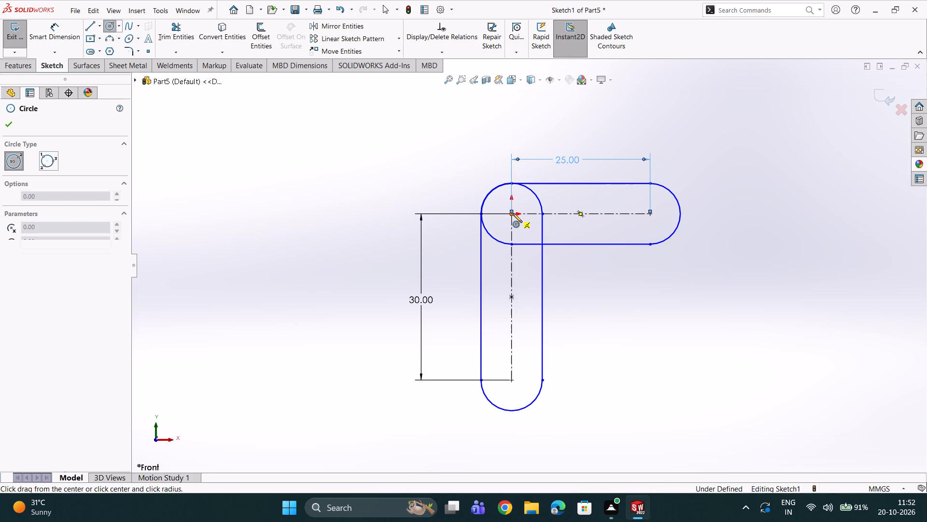
{"action": "left_click", "coordinate": [506, 222]}
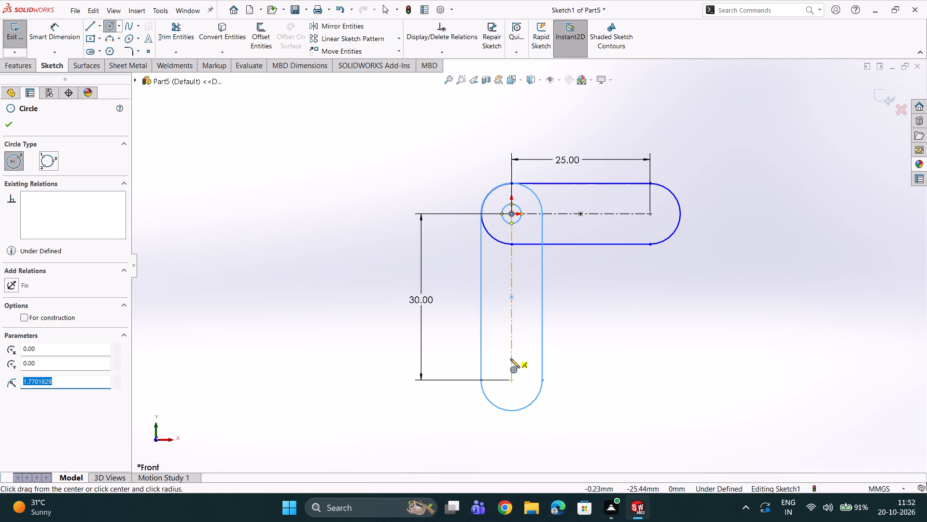
{"action": "left_click", "coordinate": [510, 378]}
{"action": "left_click", "coordinate": [502, 390]}
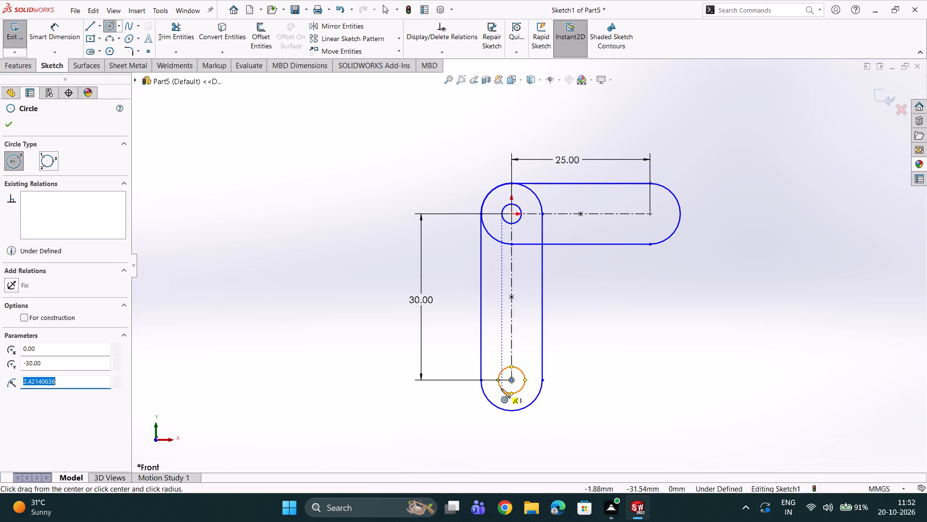
{"action": "left_click", "coordinate": [649, 215]}
{"action": "left_click", "coordinate": [644, 225]}
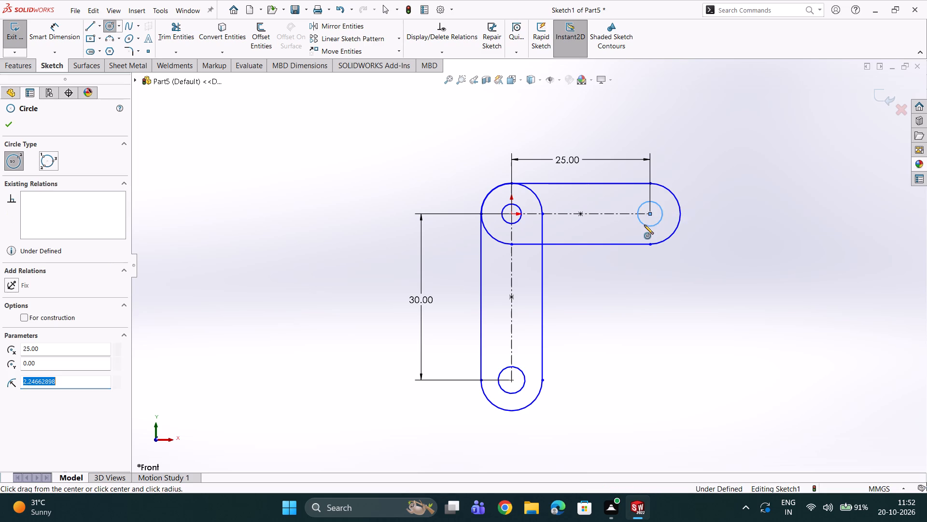
{"action": "scroll", "coordinate": [500, 233], "scroll_direction": "down", "scroll_amount": 2}
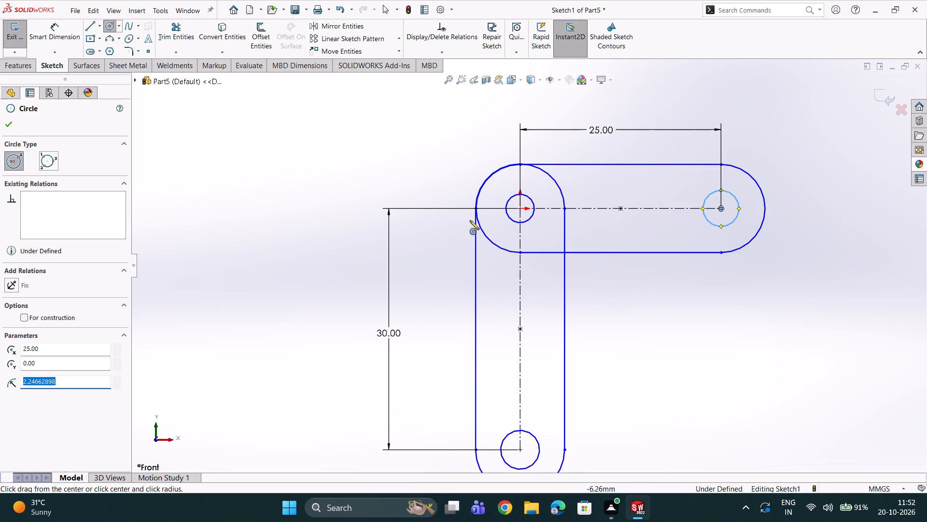
{"action": "left_click", "coordinate": [6, 126], "text": "ctrl"}
{"action": "double_click", "coordinate": [10, 125], "text": "ctrl"}
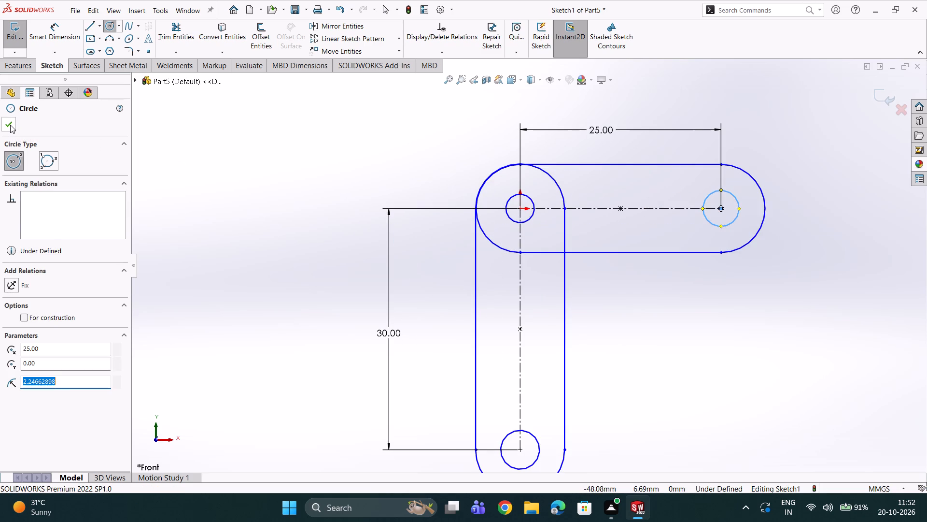
{"action": "left_click", "coordinate": [10, 125]}
Add an Equal relation between the three hole circles.
{"action": "left_click", "coordinate": [533, 198], "text": "ctrl"}
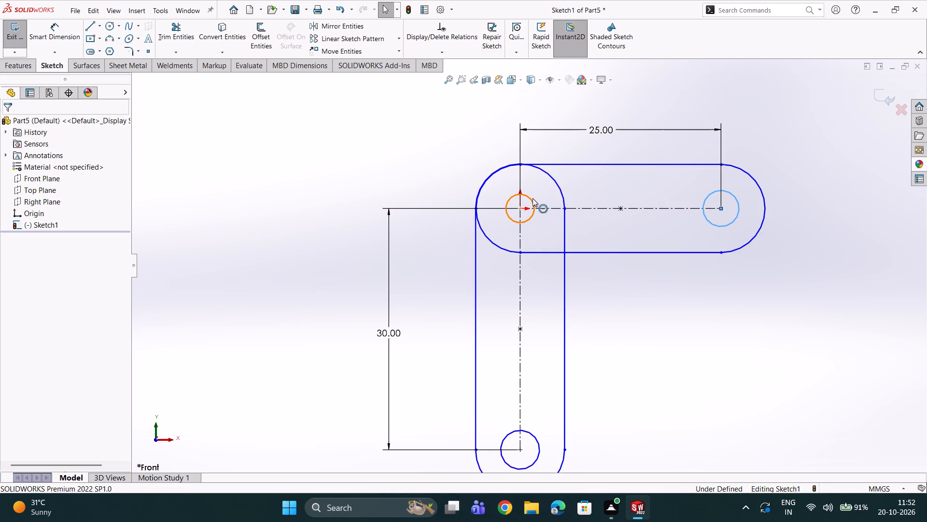
{"action": "double_click", "coordinate": [513, 431], "text": "ctrl"}
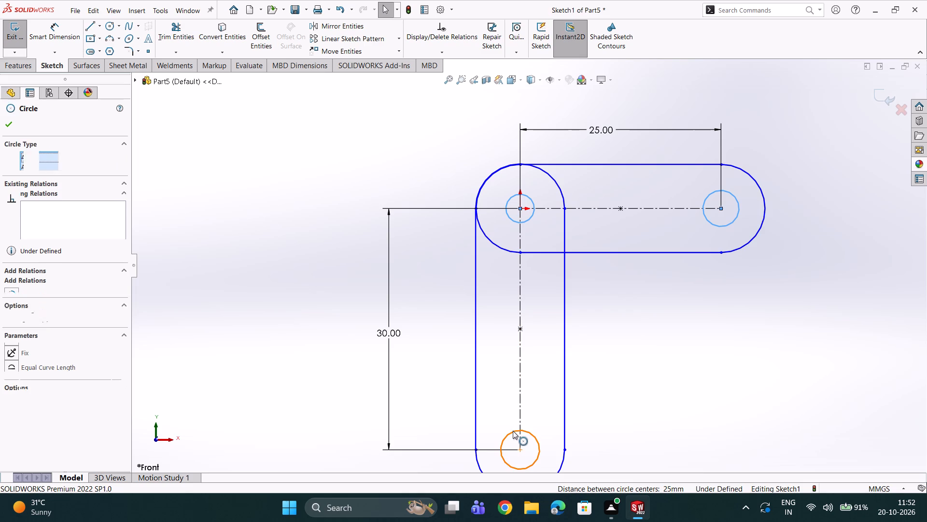
{"action": "double_click", "coordinate": [11, 330]}
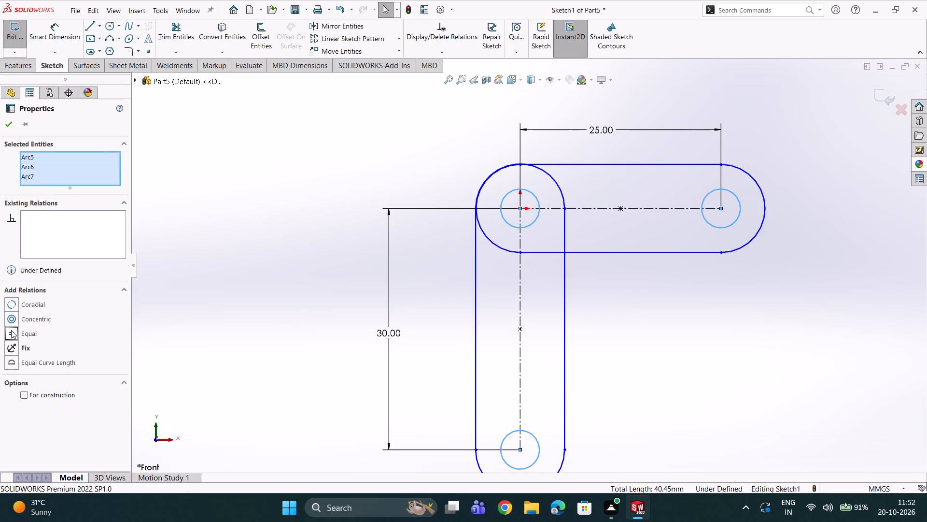
{"action": "left_click", "coordinate": [7, 122]}
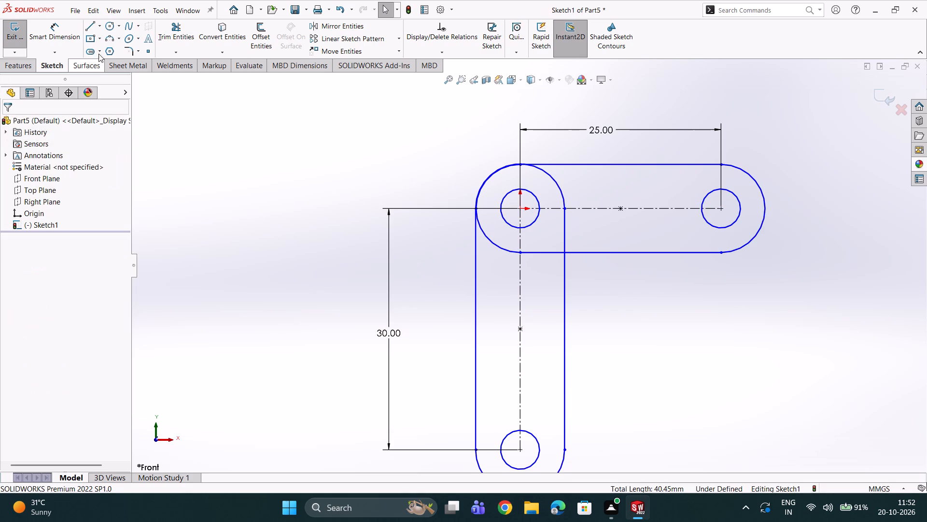
Dimension the end-arc radius of both the vertical and the horizontal slot as 5 mm.
{"action": "left_click", "coordinate": [69, 32]}
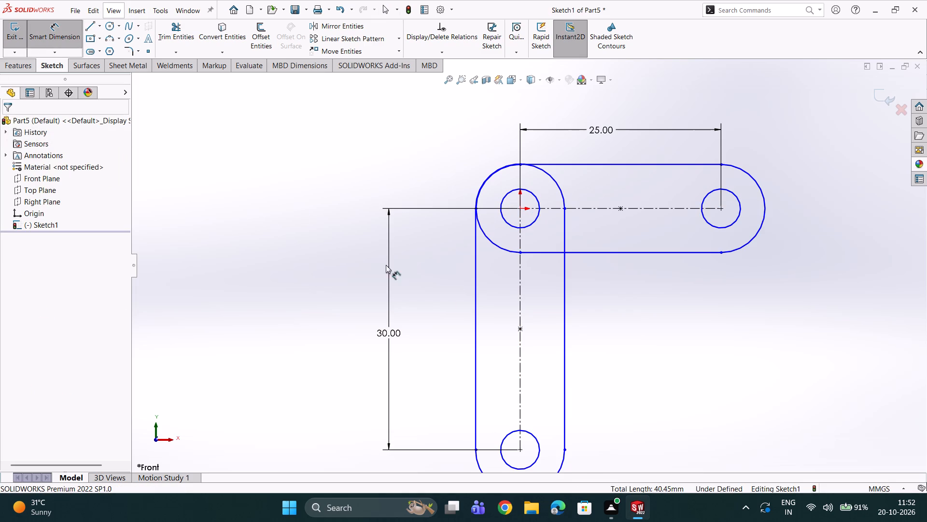
{"action": "scroll", "coordinate": [553, 423], "scroll_direction": "up", "scroll_amount": 2}
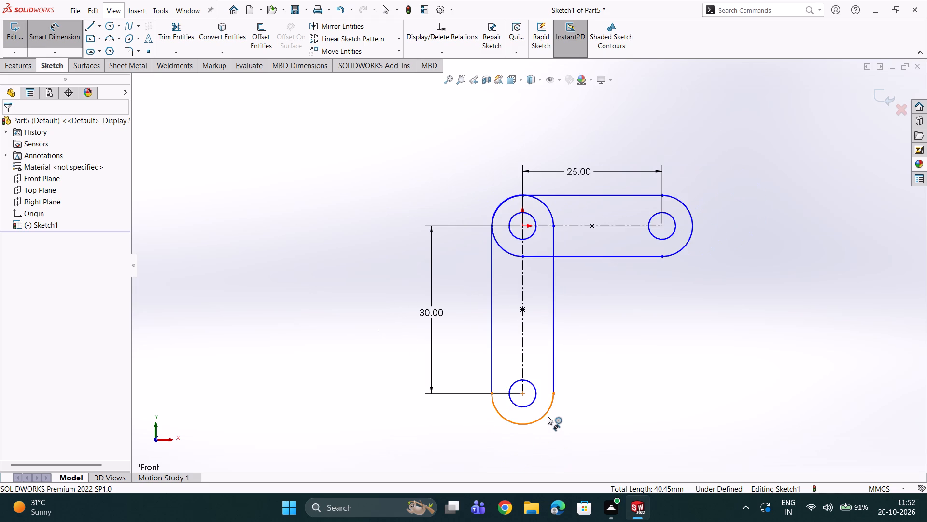
{"action": "left_click", "coordinate": [546, 415]}
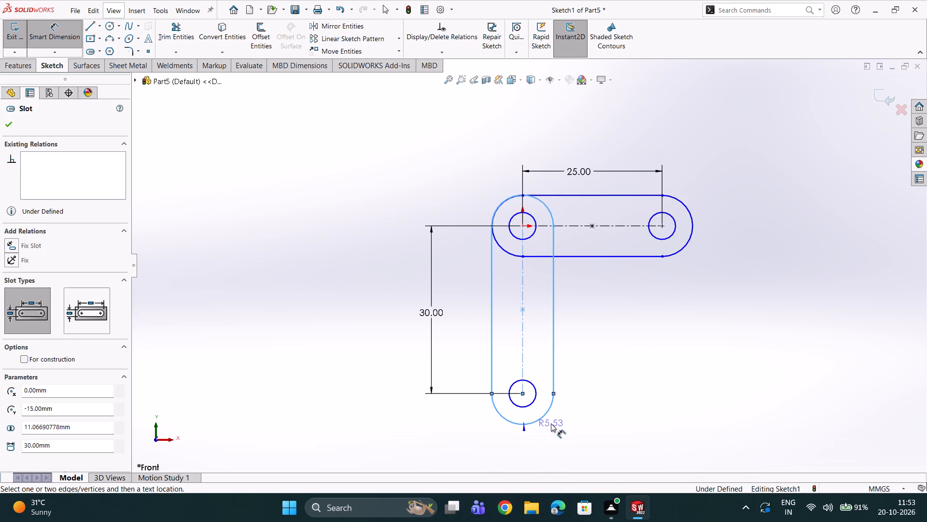
{"action": "double_click", "coordinate": [557, 429]}
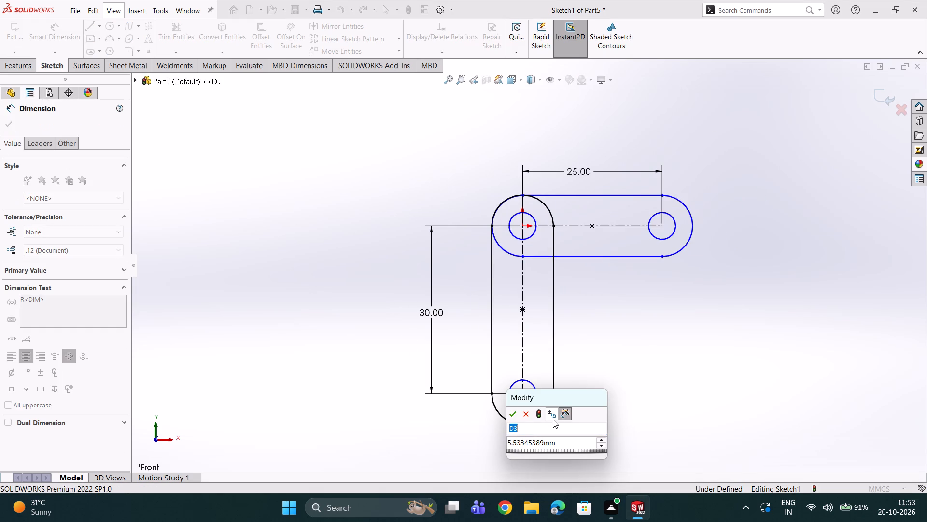
{"action": "key", "text": "5"}
{"action": "key", "text": "Return"}
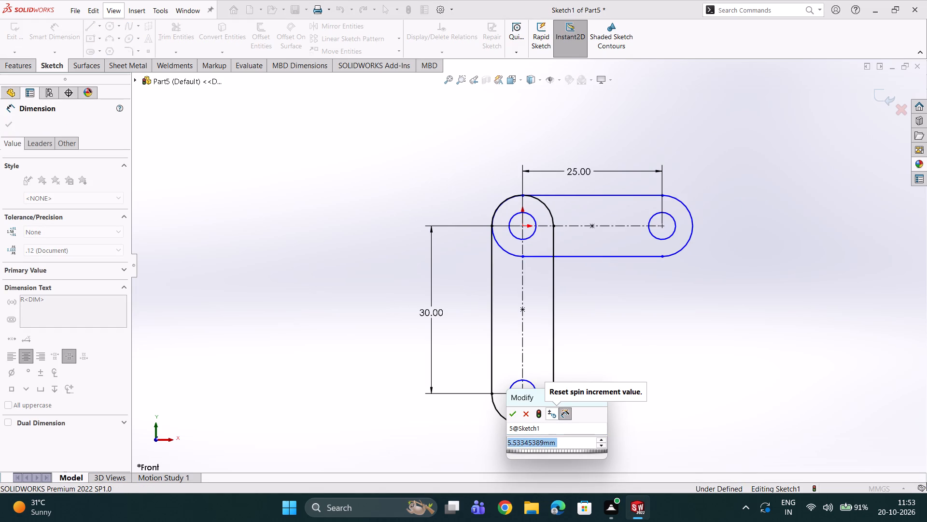
{"action": "key", "text": "5"}
{"action": "key", "text": "Return"}
{"action": "scroll", "coordinate": [581, 137], "scroll_direction": "down", "scroll_amount": 3}
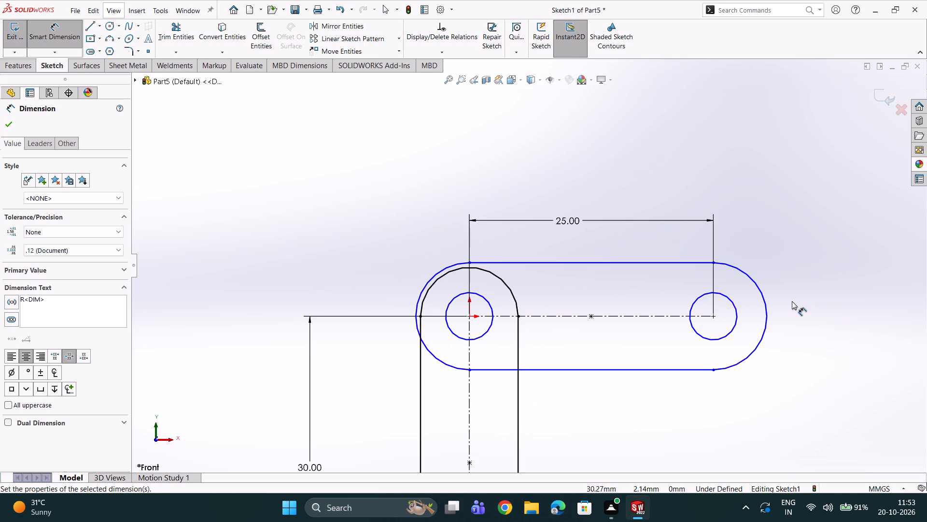
{"action": "left_click", "coordinate": [767, 314]}
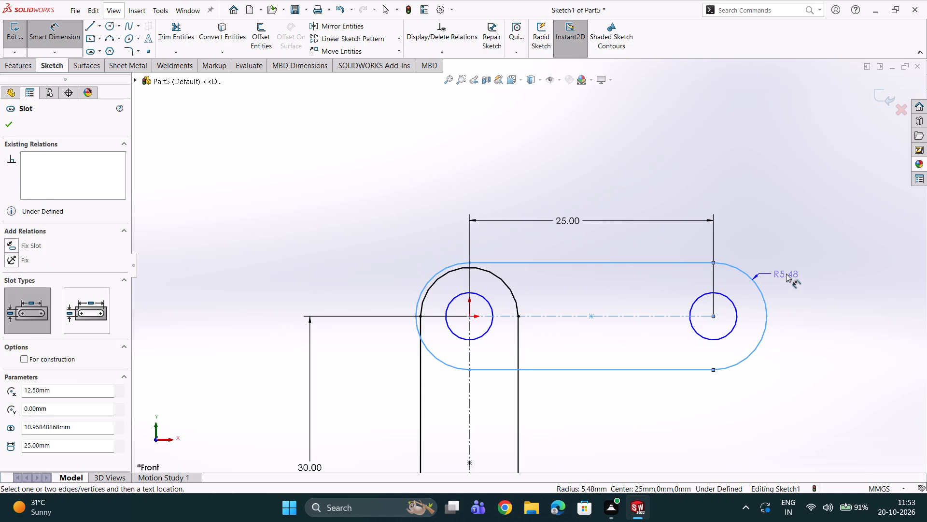
{"action": "left_click", "coordinate": [786, 274]}
{"action": "key", "text": "5"}
{"action": "key", "text": "Return"}
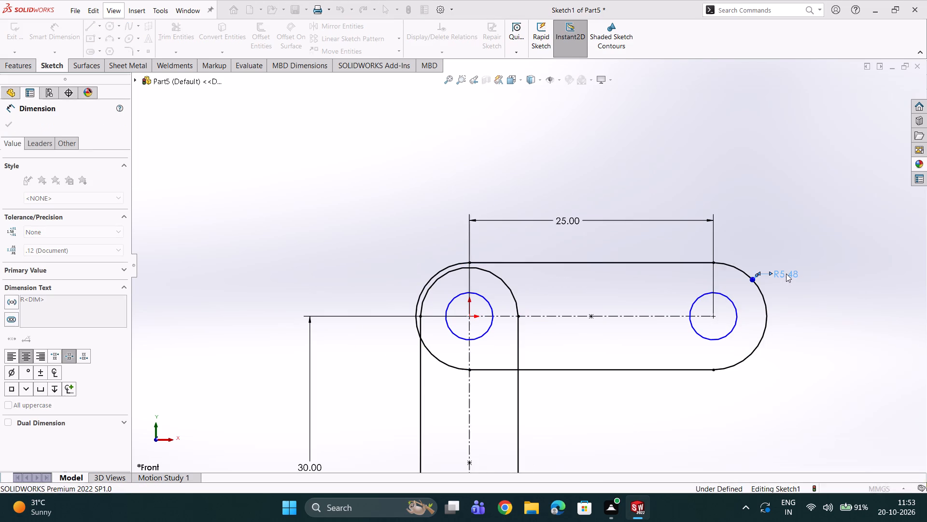
Dimension the hole circle at the horizontal slot's far end with a 5 mm diameter.
{"action": "scroll", "coordinate": [750, 261], "scroll_direction": "down", "scroll_amount": 2}
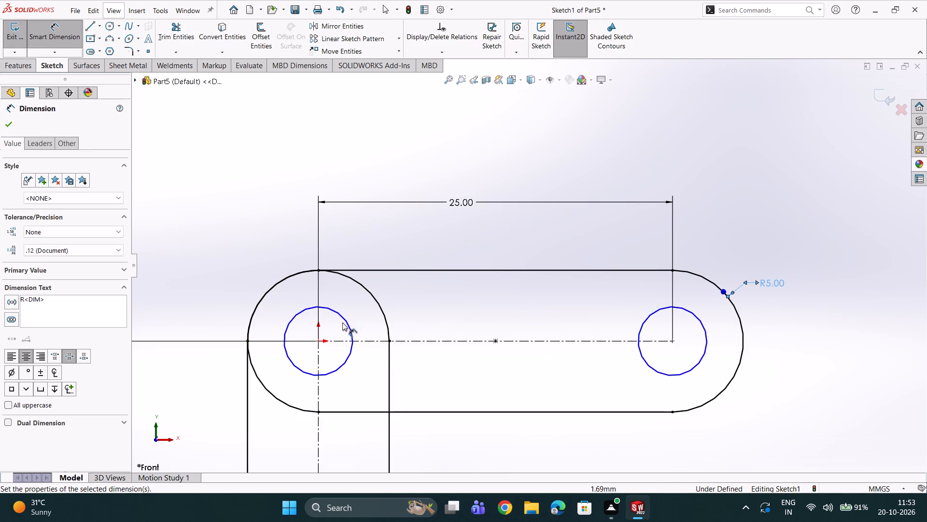
{"action": "left_click", "coordinate": [653, 313]}
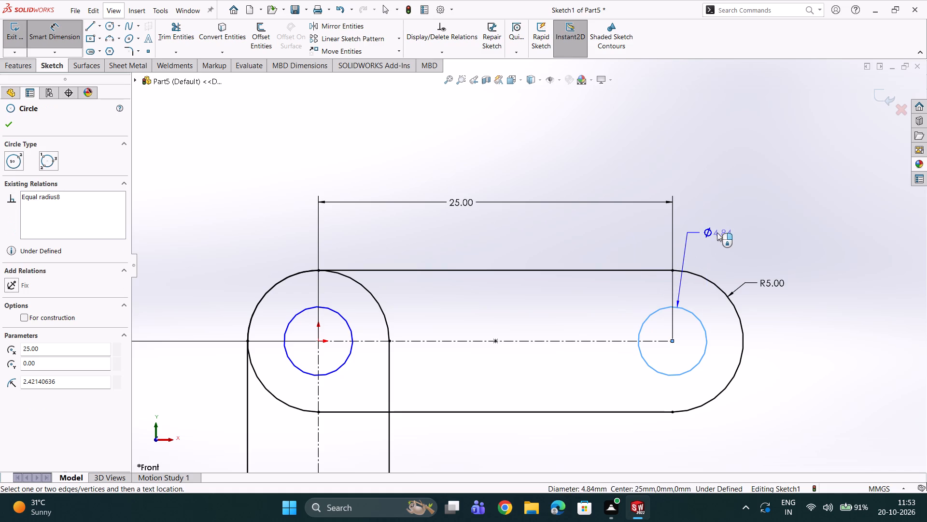
{"action": "left_click", "coordinate": [717, 232]}
{"action": "key", "text": "5"}
{"action": "key", "text": "Return"}
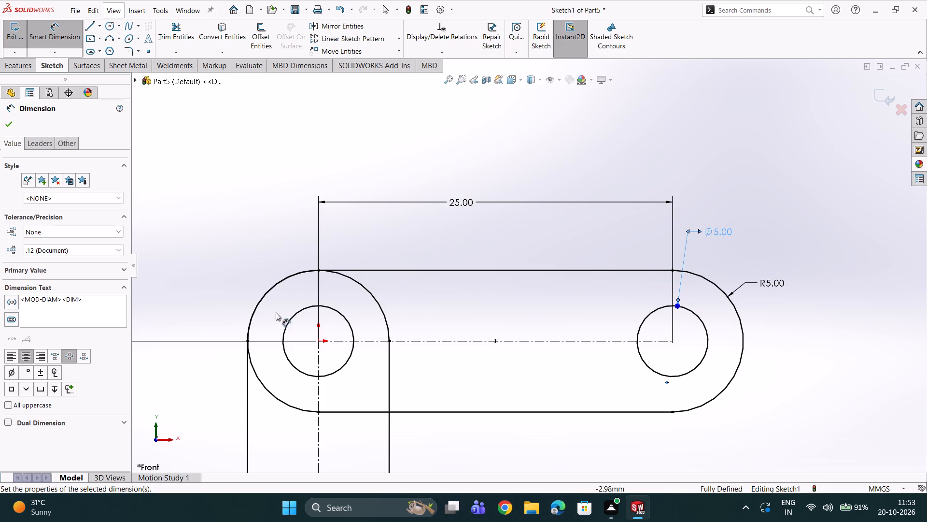
{"action": "scroll", "coordinate": [224, 310], "scroll_direction": "up", "scroll_amount": 3}
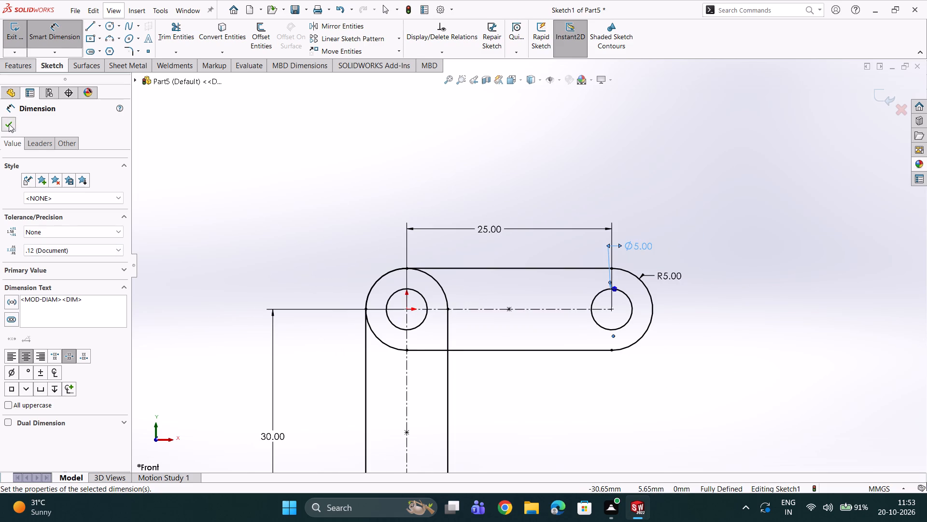
{"action": "left_click", "coordinate": [9, 124]}
Extrude both slot arms and their shared corner region as a Blind boss 5 mm deep, leaving the three holes open.
{"action": "scroll", "coordinate": [444, 303], "scroll_direction": "up", "scroll_amount": 2}
{"action": "scroll", "coordinate": [273, 269], "scroll_direction": "up", "scroll_amount": 3}
{"action": "scroll", "coordinate": [477, 304], "scroll_direction": "down", "scroll_amount": 2}
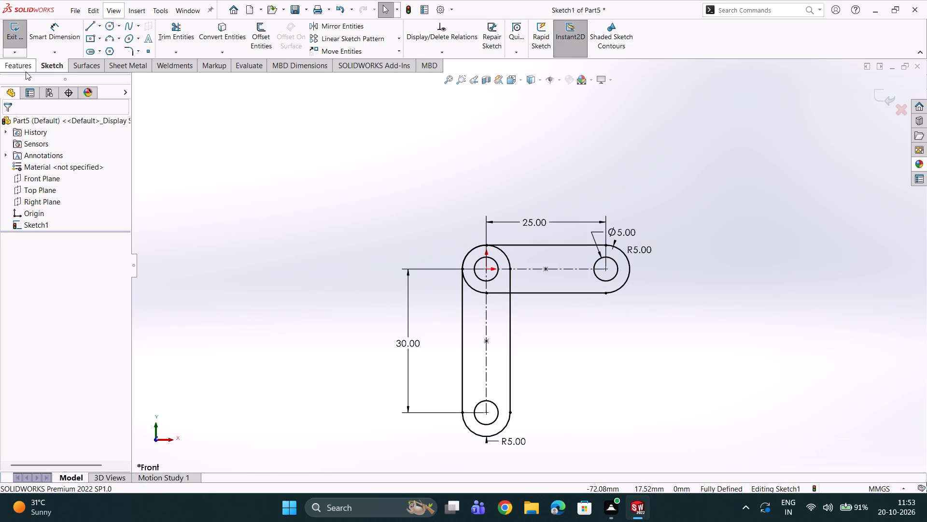
{"action": "left_click", "coordinate": [26, 72]}
{"action": "left_click", "coordinate": [25, 25]}
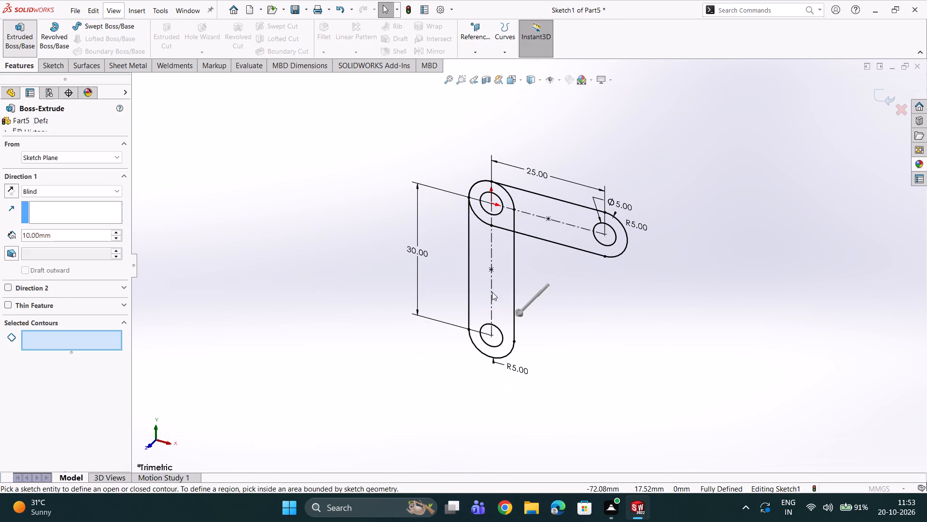
{"action": "left_click", "coordinate": [529, 222]}
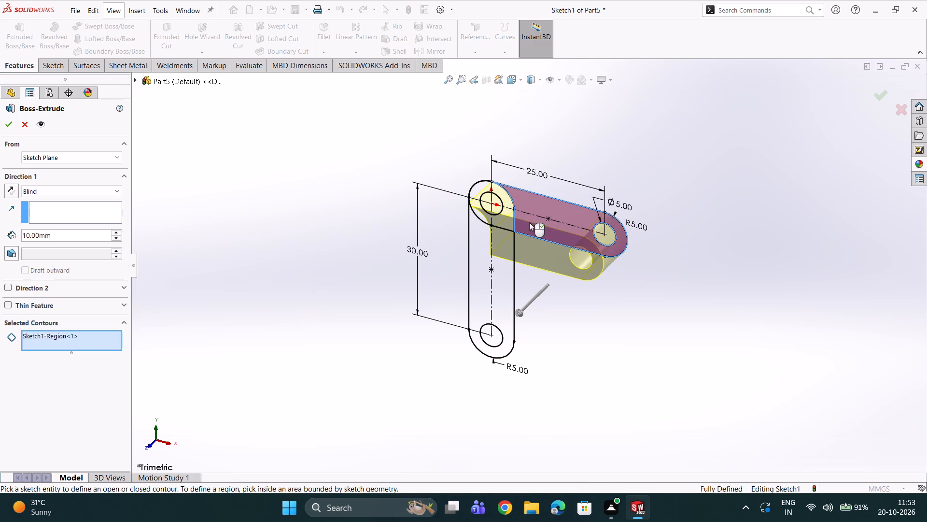
{"action": "left_click", "coordinate": [492, 258]}
{"action": "double_click", "coordinate": [497, 268]}
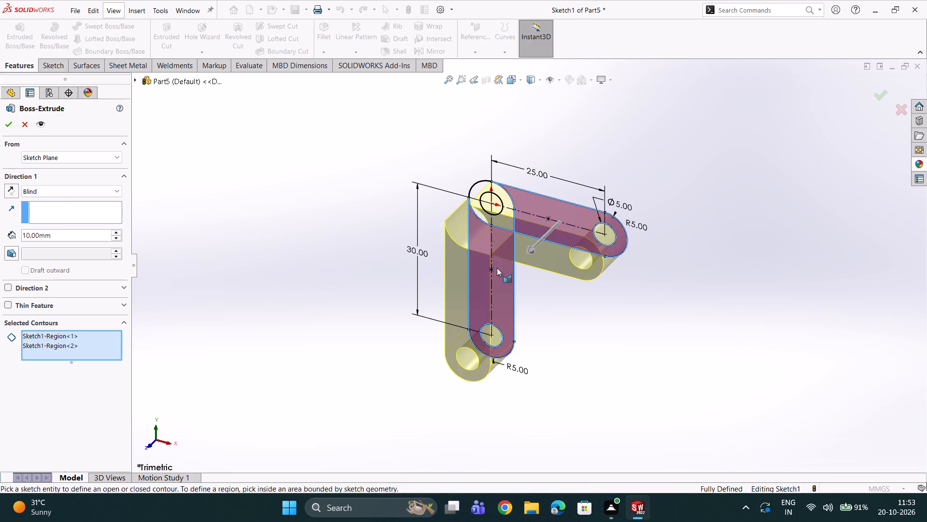
{"action": "scroll", "coordinate": [489, 232], "scroll_direction": "down", "scroll_amount": 3}
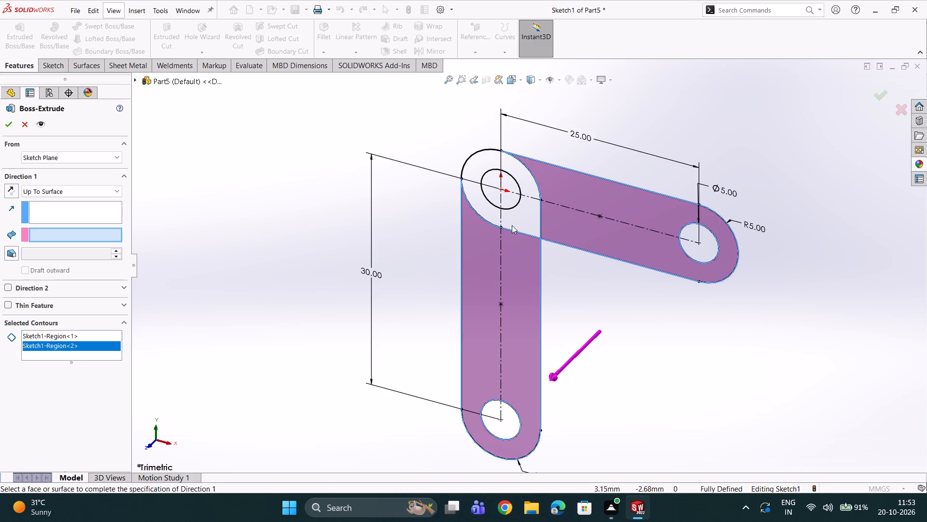
{"action": "left_click", "coordinate": [83, 353]}
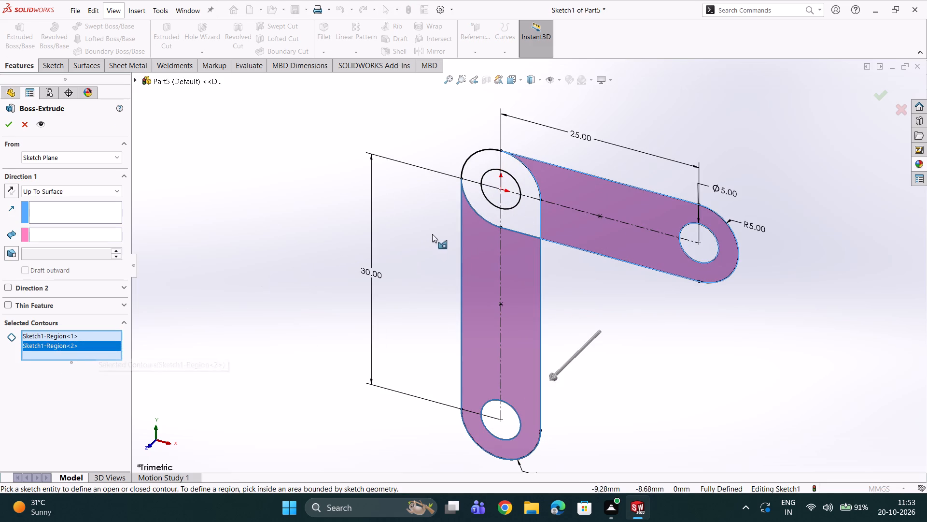
{"action": "left_click", "coordinate": [487, 207]}
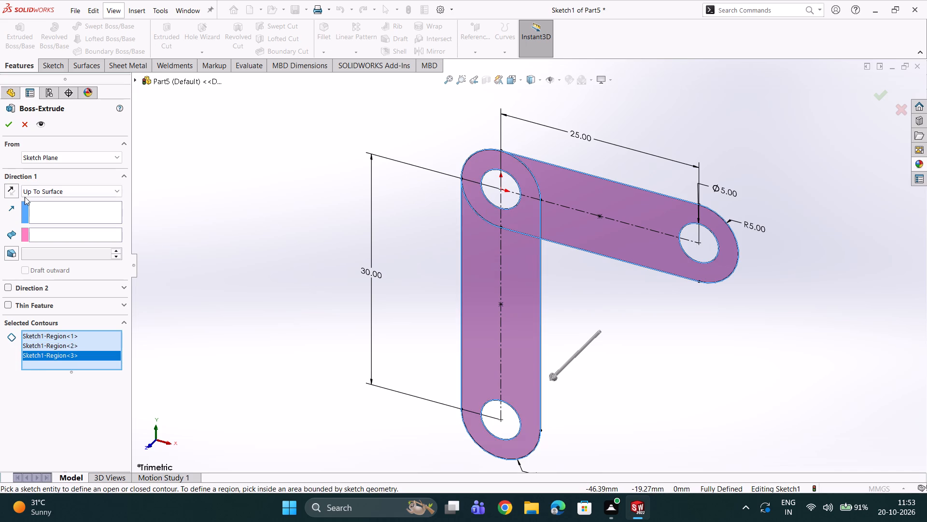
{"action": "left_click", "coordinate": [44, 188]}
{"action": "left_click", "coordinate": [39, 200]}
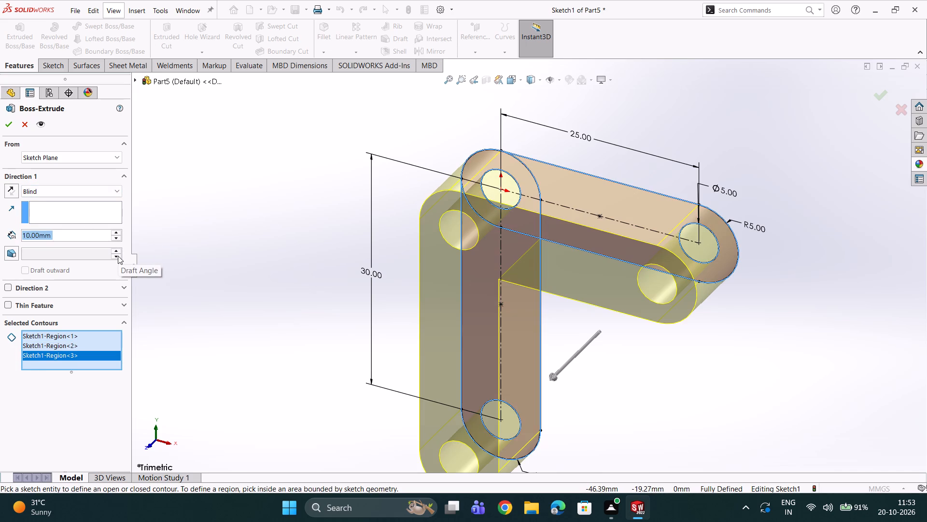
{"action": "key", "text": "5"}
{"action": "key", "text": "Return"}
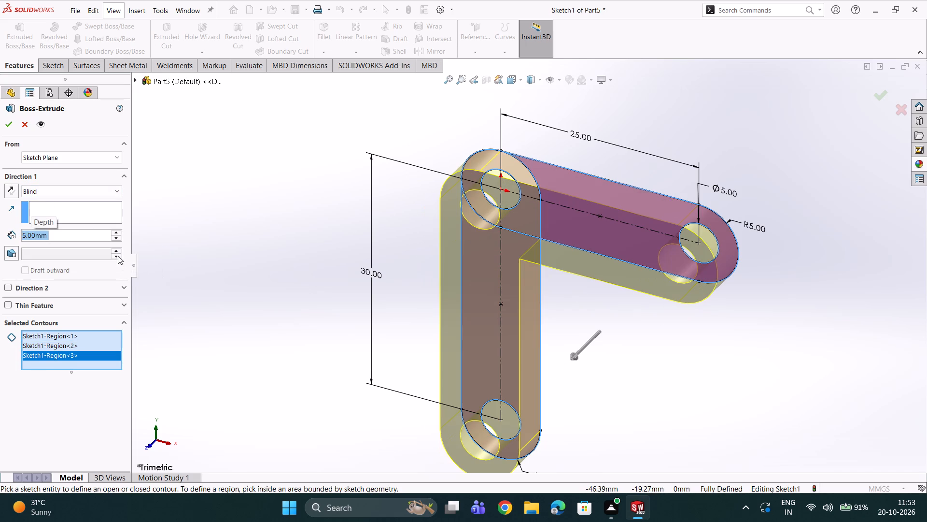
{"action": "left_click", "coordinate": [8, 129]}
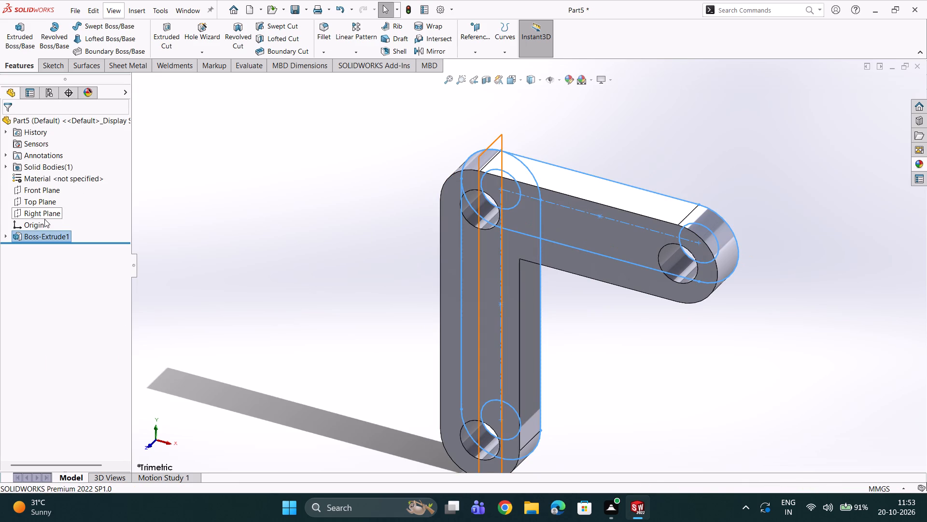
Apply the black spray paint appearance from the Painted category to the whole part.
{"action": "left_click", "coordinate": [60, 124]}
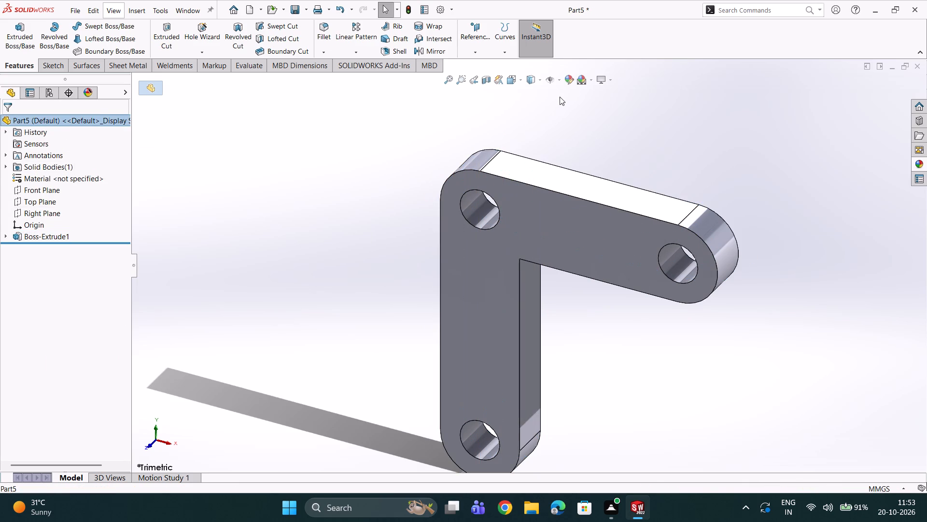
{"action": "left_click", "coordinate": [565, 82]}
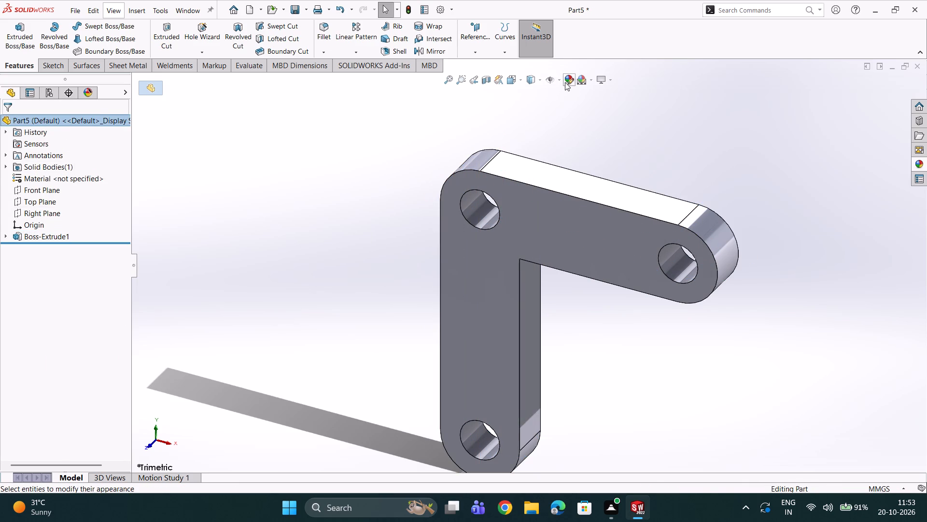
{"action": "left_click", "coordinate": [772, 130]}
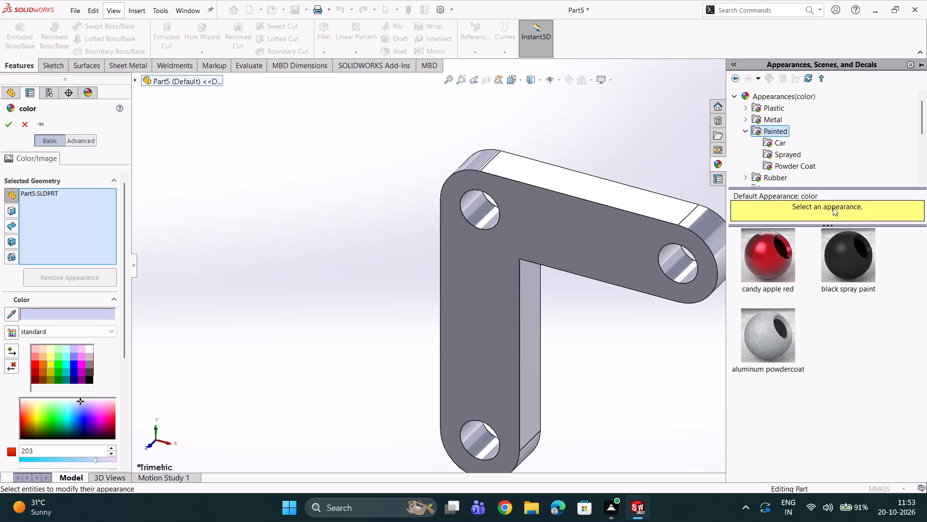
{"action": "left_click", "coordinate": [855, 271]}
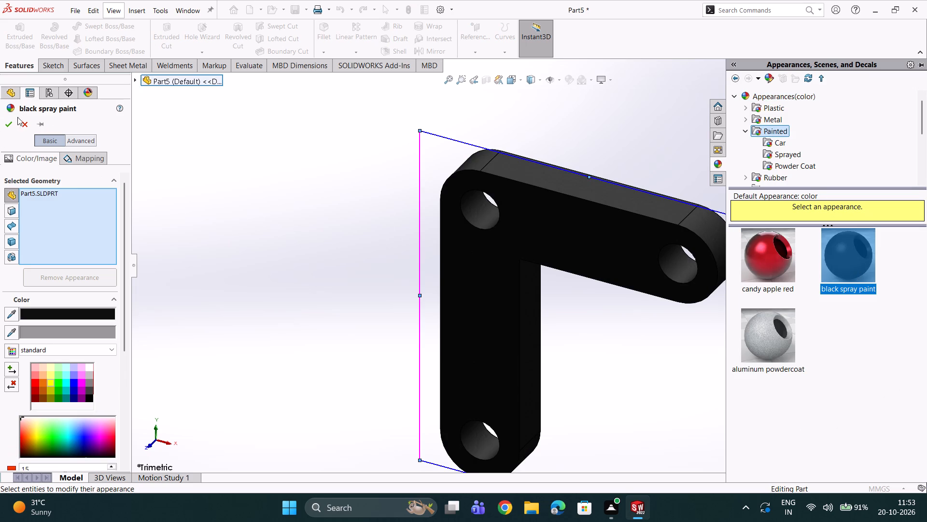
{"action": "left_click", "coordinate": [13, 126]}
{"action": "left_click", "coordinate": [287, 197]}
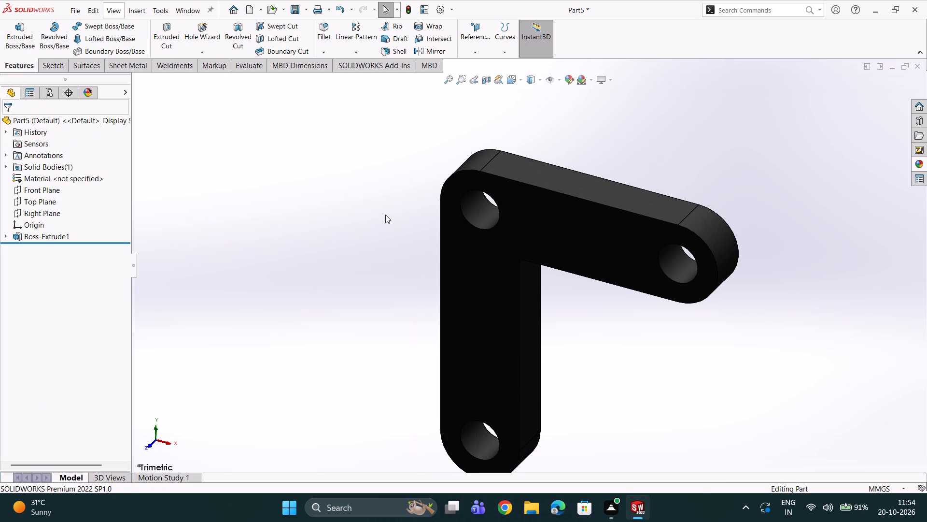
Save the part in the Documents folder as F4.
{"action": "key", "text": "ctrl+s"}
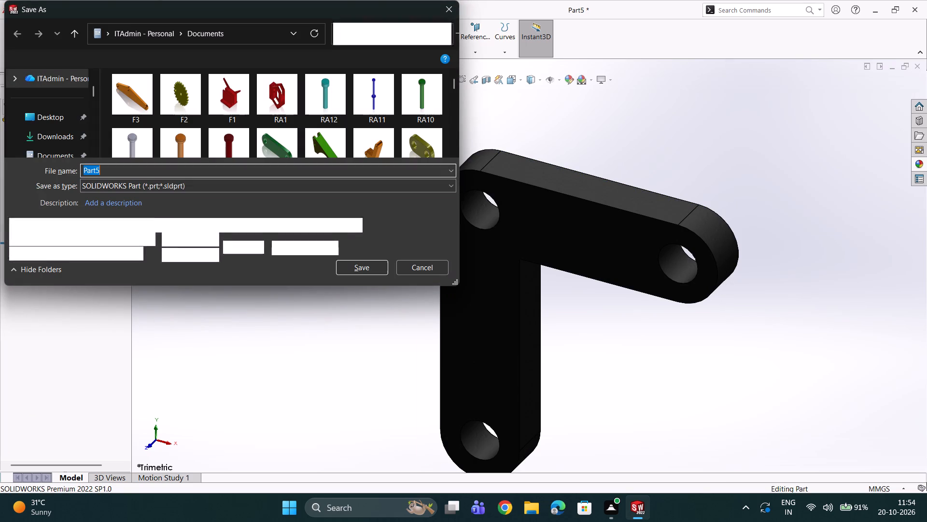
{"action": "key", "text": "d"}
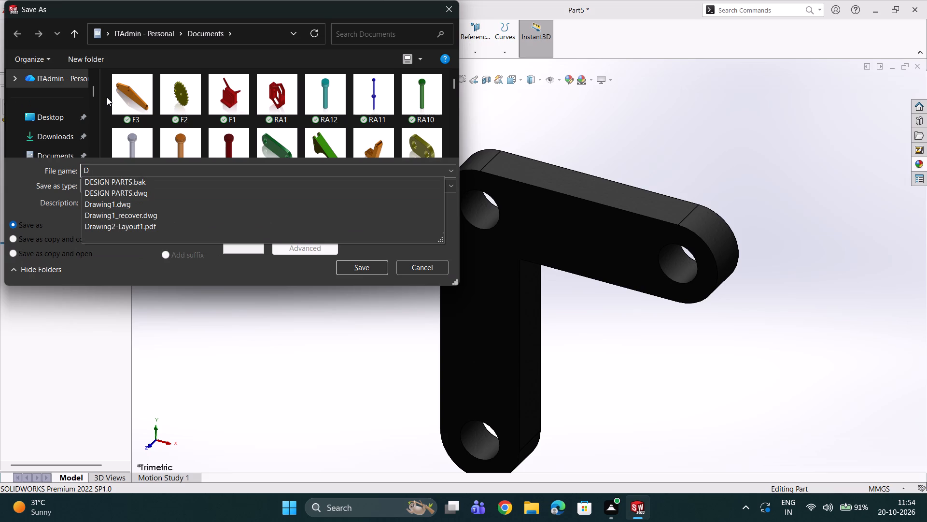
{"action": "key", "text": "BackSpace"}
{"action": "key", "text": "f"}
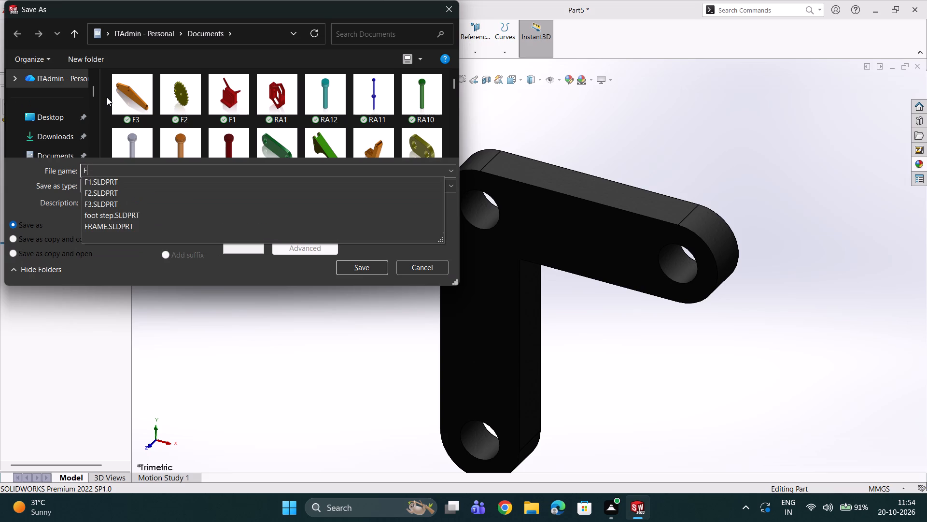
{"action": "key", "text": "4"}
{"action": "key", "text": "Return"}
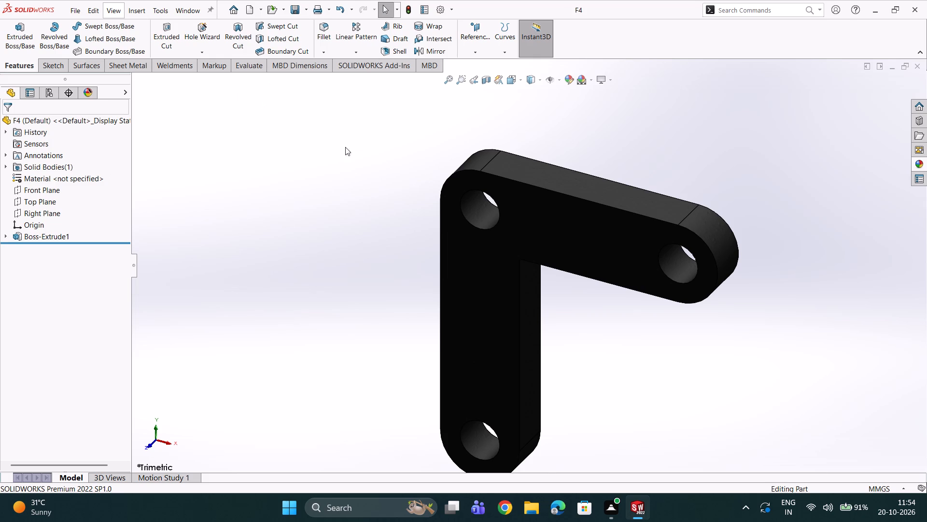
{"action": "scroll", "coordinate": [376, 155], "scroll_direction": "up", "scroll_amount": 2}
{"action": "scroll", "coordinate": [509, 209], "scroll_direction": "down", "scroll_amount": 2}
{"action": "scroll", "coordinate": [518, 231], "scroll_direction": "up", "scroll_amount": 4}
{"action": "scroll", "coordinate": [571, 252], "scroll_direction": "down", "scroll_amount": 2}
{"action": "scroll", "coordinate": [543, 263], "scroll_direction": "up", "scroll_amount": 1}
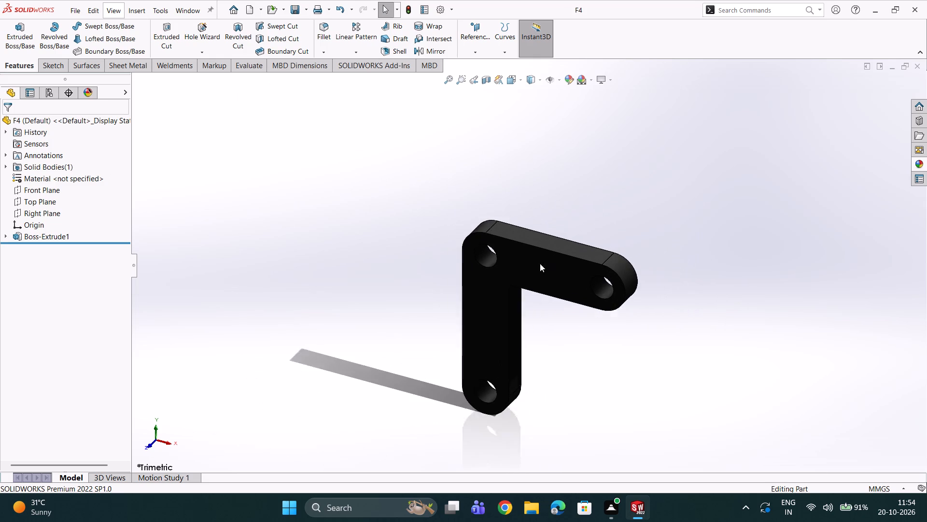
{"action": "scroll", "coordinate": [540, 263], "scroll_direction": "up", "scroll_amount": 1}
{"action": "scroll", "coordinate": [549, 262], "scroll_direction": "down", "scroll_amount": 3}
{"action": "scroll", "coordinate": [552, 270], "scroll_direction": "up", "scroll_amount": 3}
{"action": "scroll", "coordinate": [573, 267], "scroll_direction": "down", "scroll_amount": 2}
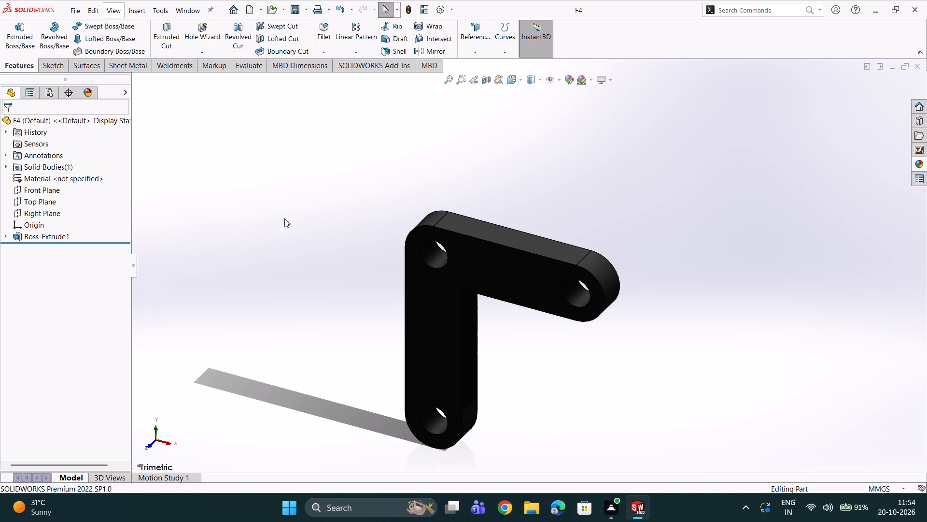
Close the F4 part.
{"action": "double_click", "coordinate": [918, 65]}
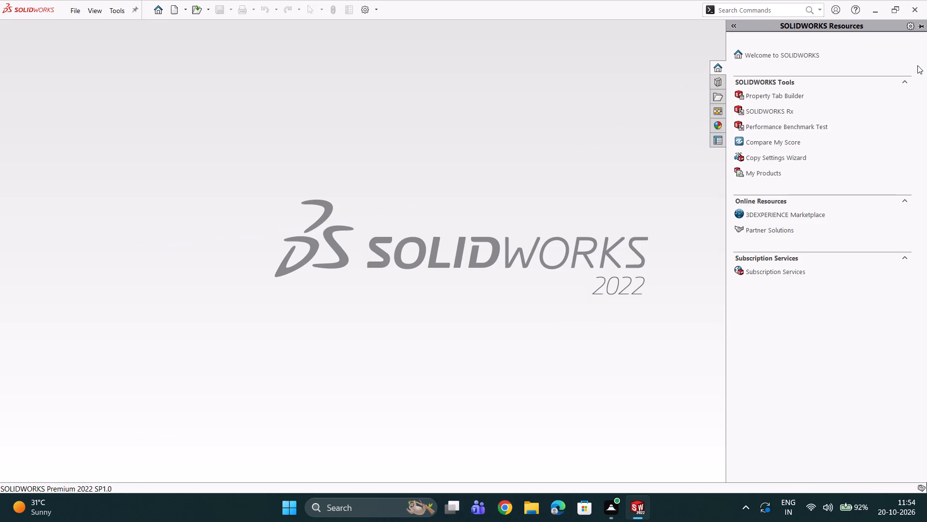
Create a new part document and set its units to MMGS.
{"action": "left_click", "coordinate": [171, 8]}
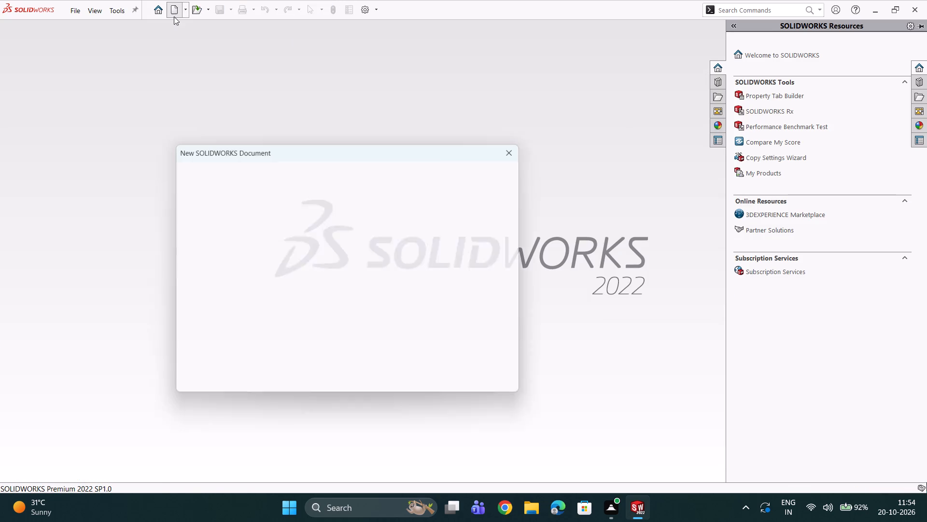
{"action": "left_click", "coordinate": [383, 376]}
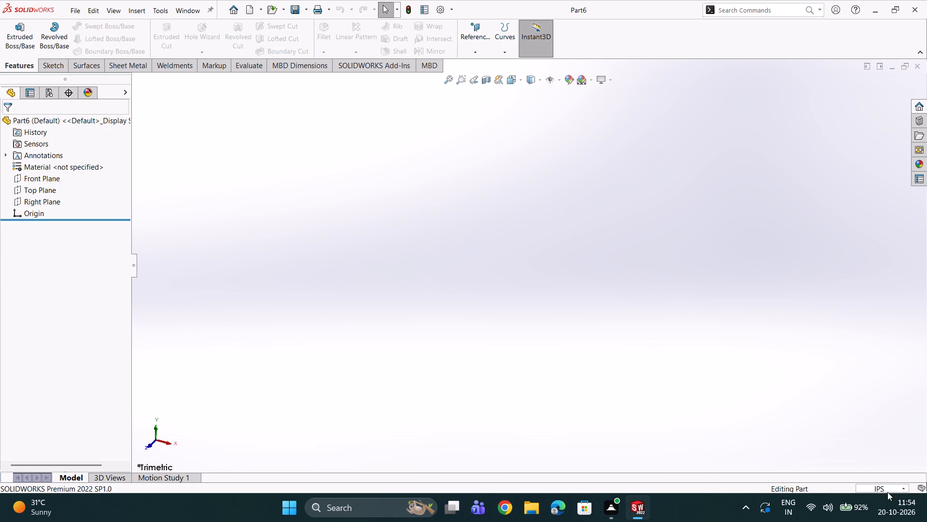
{"action": "left_click", "coordinate": [887, 492]}
{"action": "left_click", "coordinate": [854, 439]}
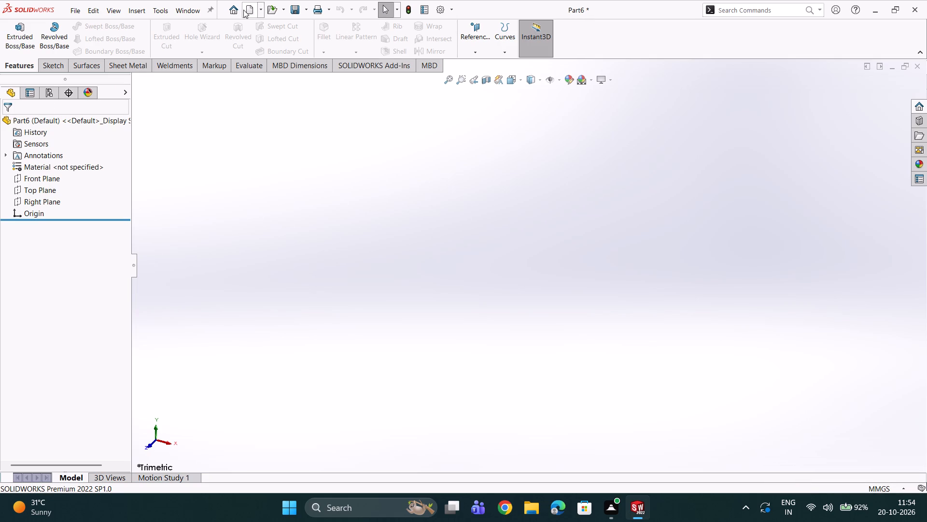
Open the recent F4 part for a brief look and close it again.
{"action": "left_click", "coordinate": [230, 13]}
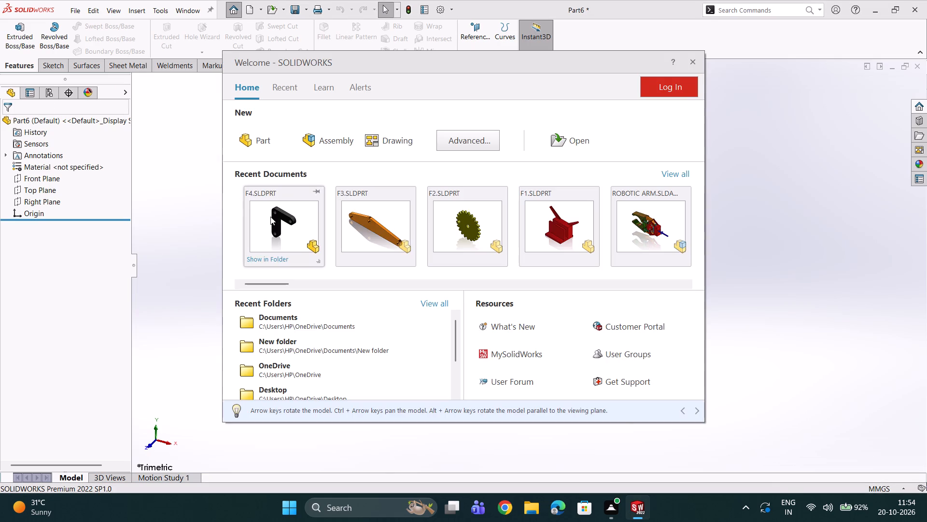
{"action": "left_click", "coordinate": [269, 216]}
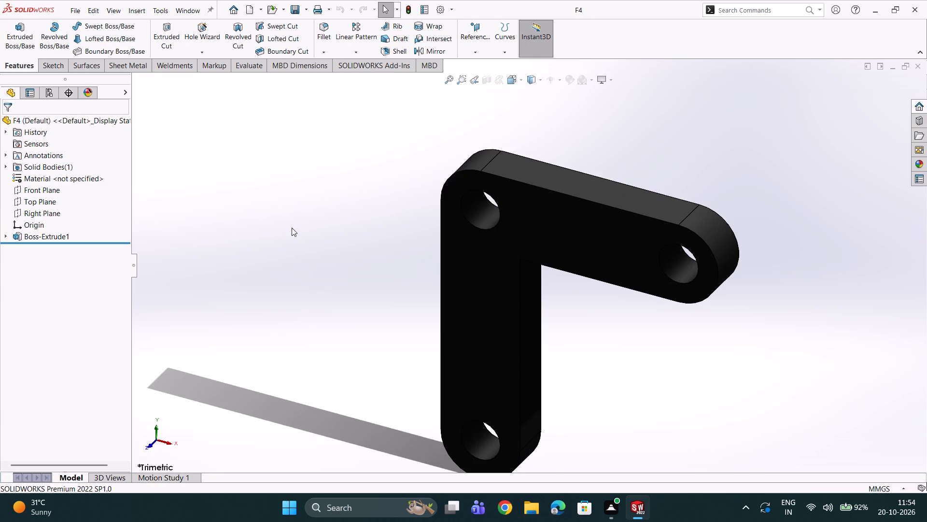
{"action": "left_click", "coordinate": [918, 66]}
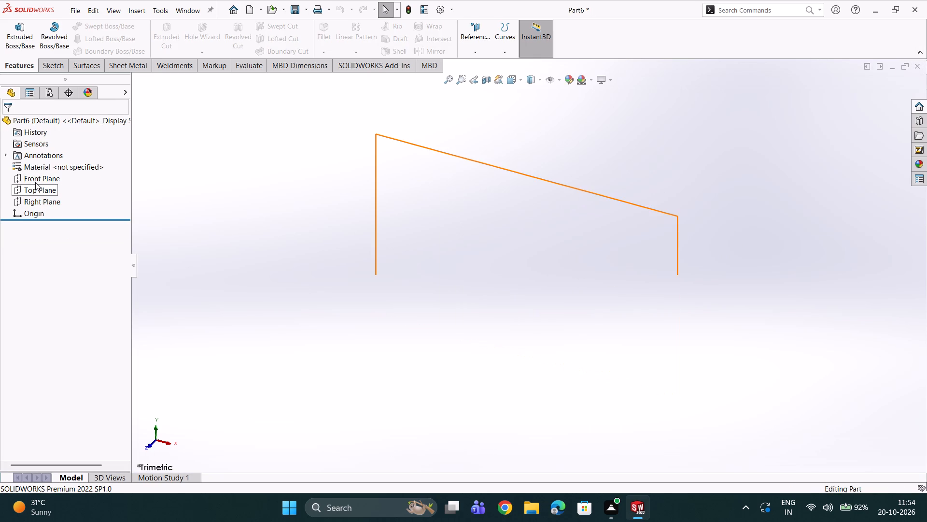
Start a sketch on the Front Plane of the new part.
{"action": "double_click", "coordinate": [37, 180]}
{"action": "double_click", "coordinate": [37, 177]}
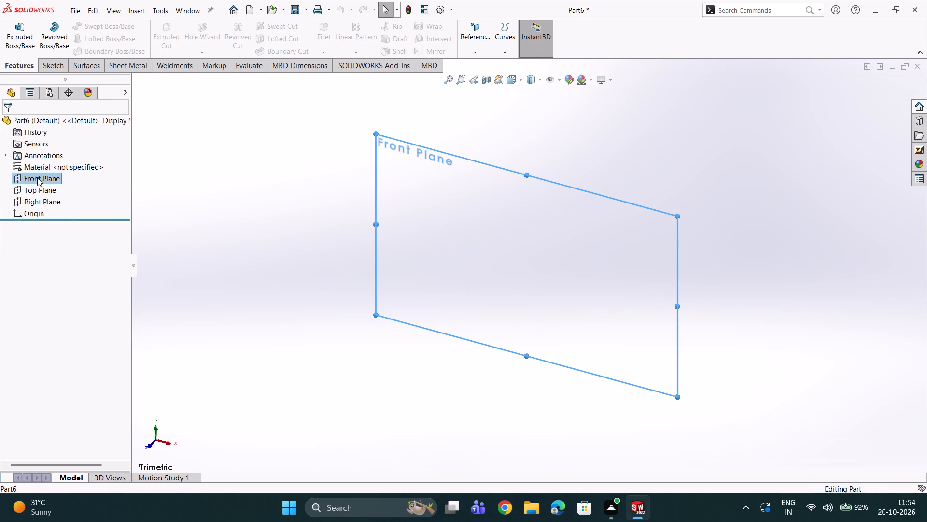
{"action": "right_click", "coordinate": [37, 177]}
{"action": "left_click", "coordinate": [40, 159]}
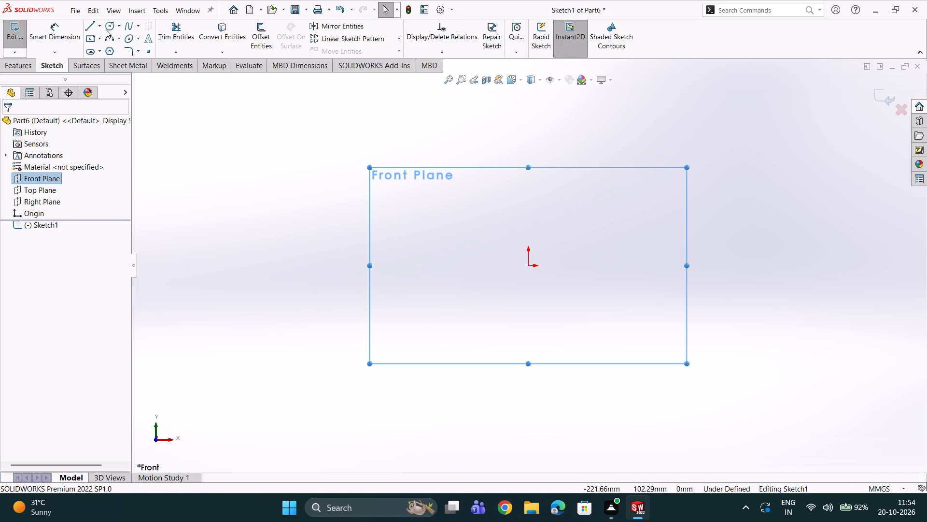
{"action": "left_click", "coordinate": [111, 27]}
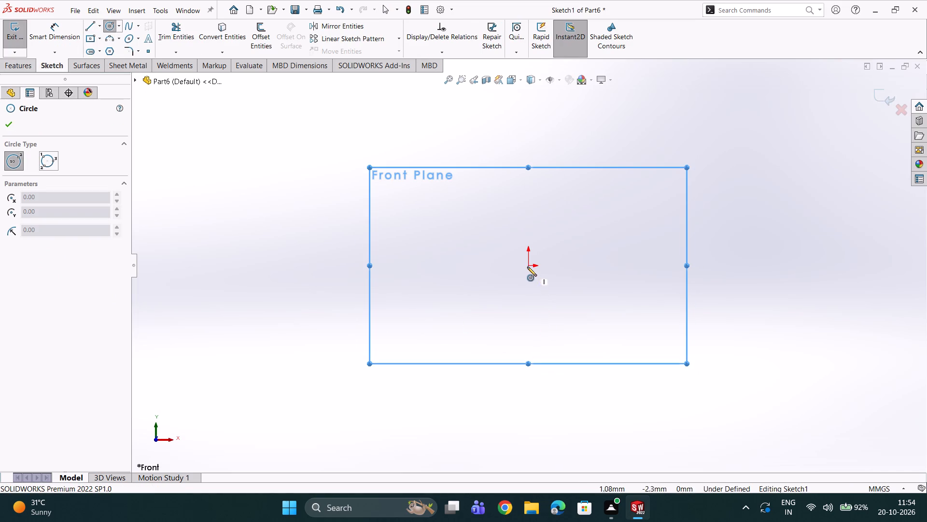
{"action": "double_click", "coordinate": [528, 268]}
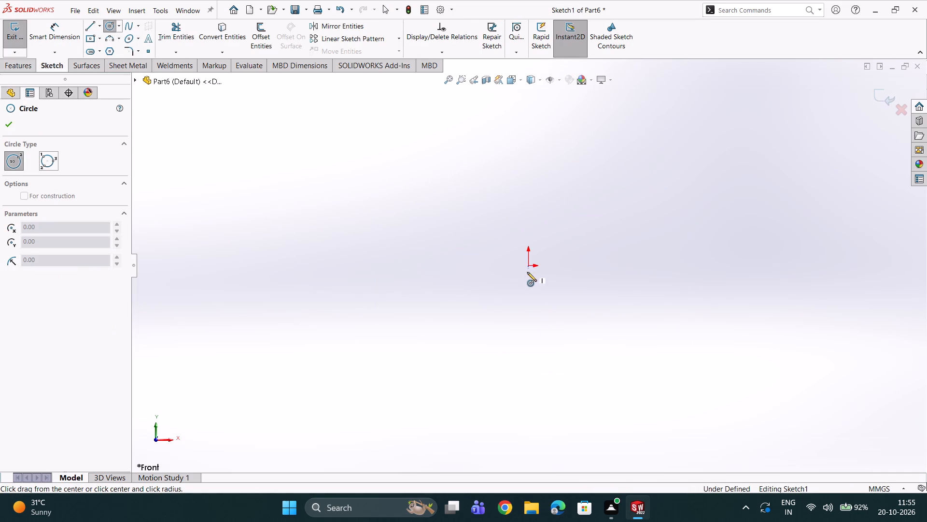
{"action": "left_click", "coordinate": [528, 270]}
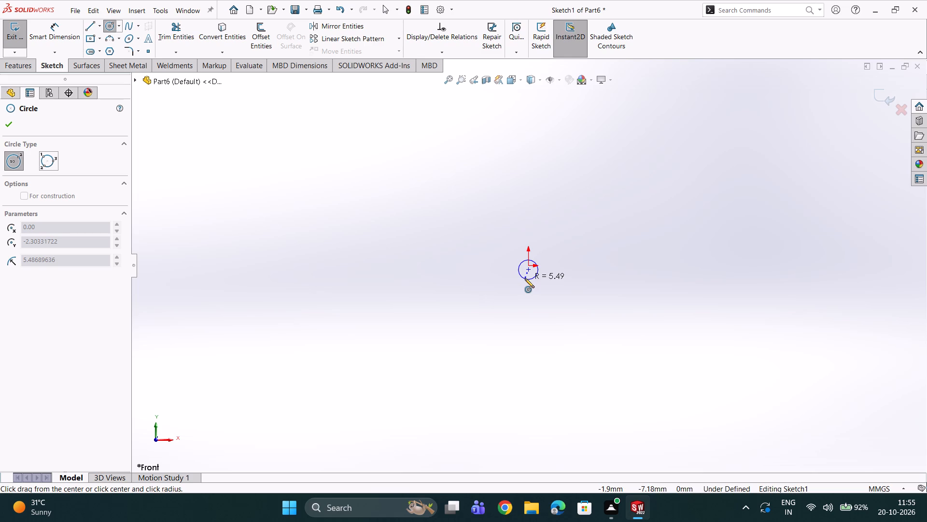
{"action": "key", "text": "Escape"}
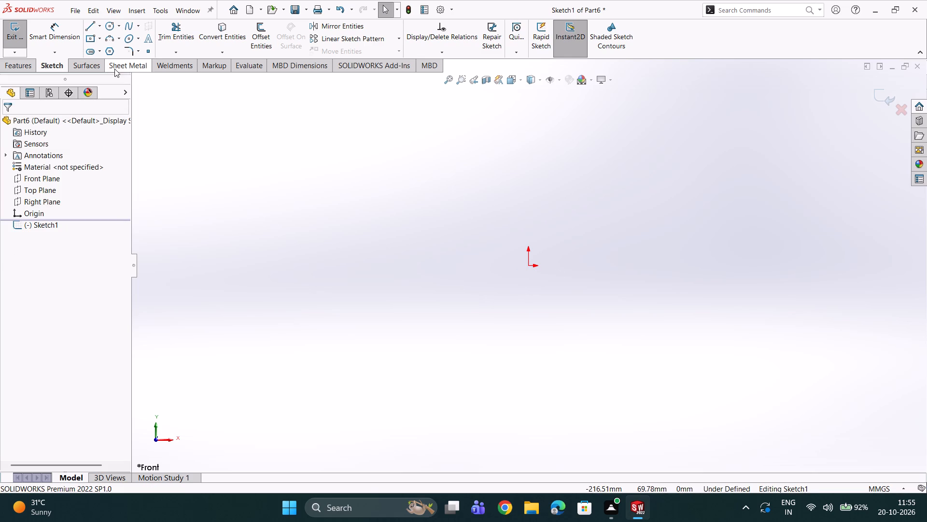
Sketch a circle centred on the origin, dimension its diameter to 5 mm, and exit the sketch.
{"action": "left_click", "coordinate": [111, 29]}
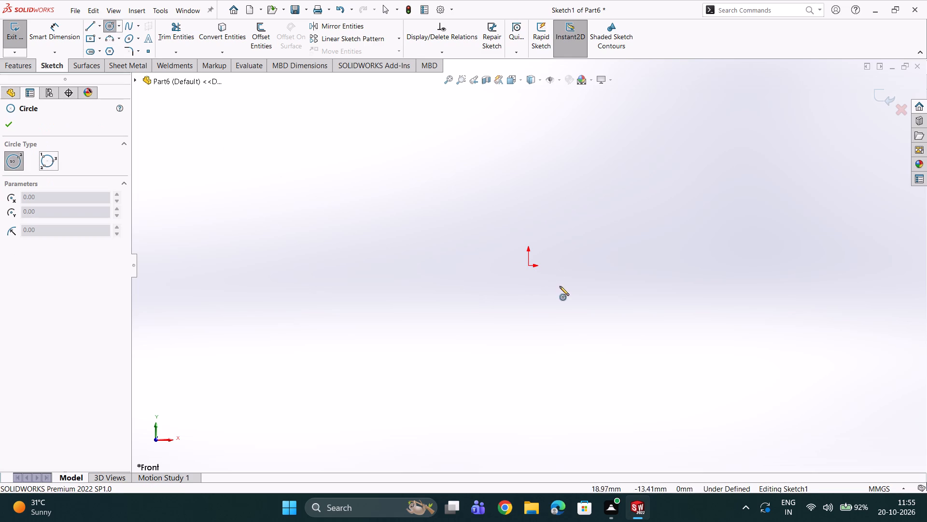
{"action": "double_click", "coordinate": [527, 266]}
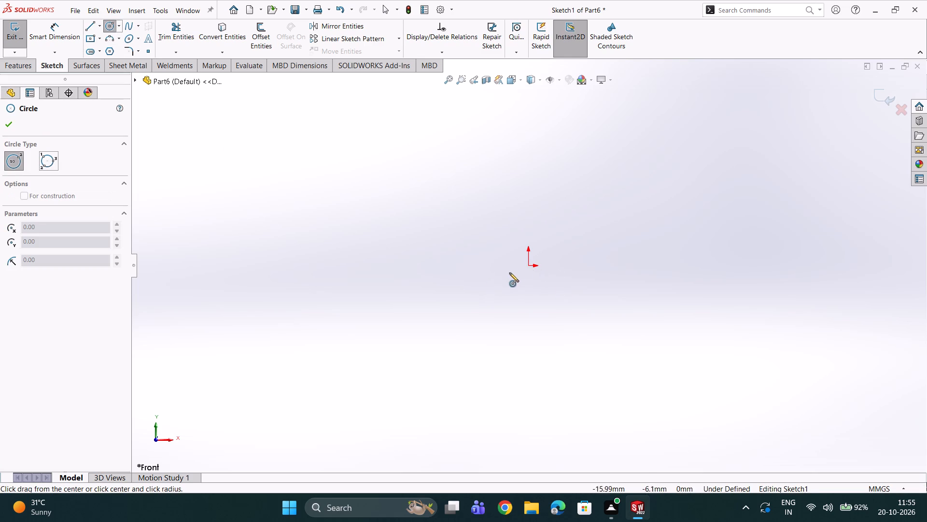
{"action": "double_click", "coordinate": [528, 266]}
{"action": "left_click", "coordinate": [527, 265]}
{"action": "left_click", "coordinate": [505, 310]}
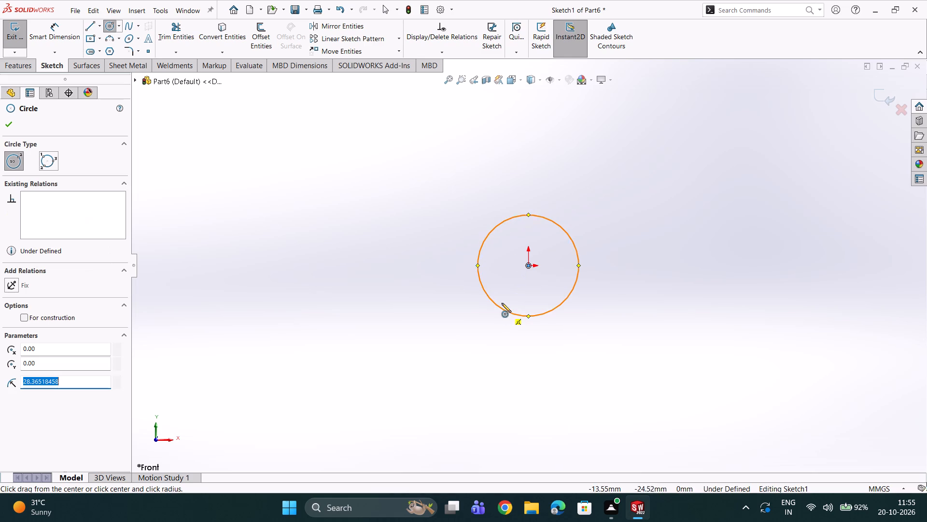
{"action": "double_click", "coordinate": [49, 38]}
{"action": "left_click", "coordinate": [576, 250]}
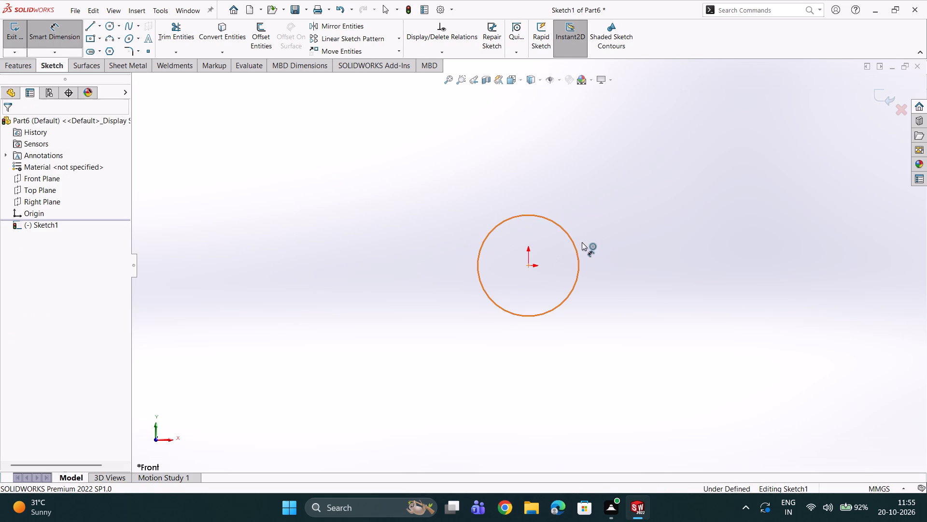
{"action": "left_click", "coordinate": [603, 210]}
{"action": "key", "text": "5"}
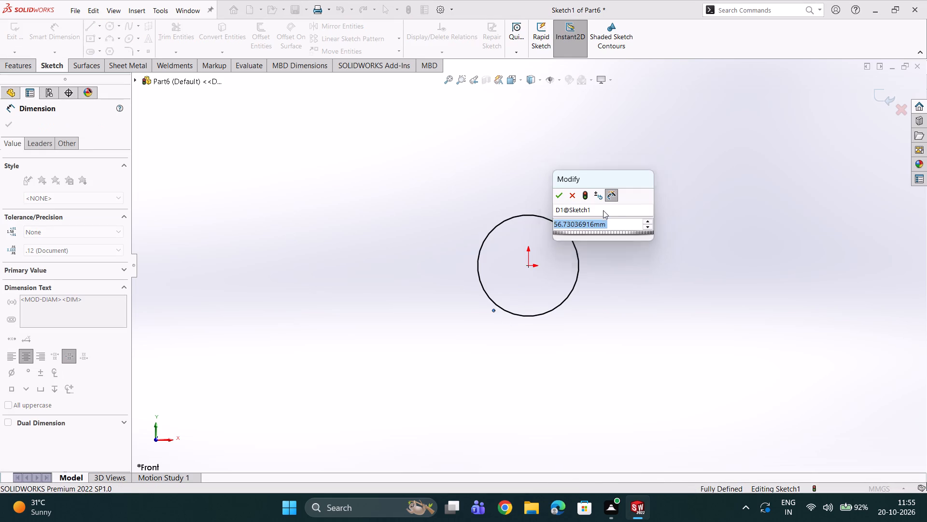
{"action": "key", "text": "Return"}
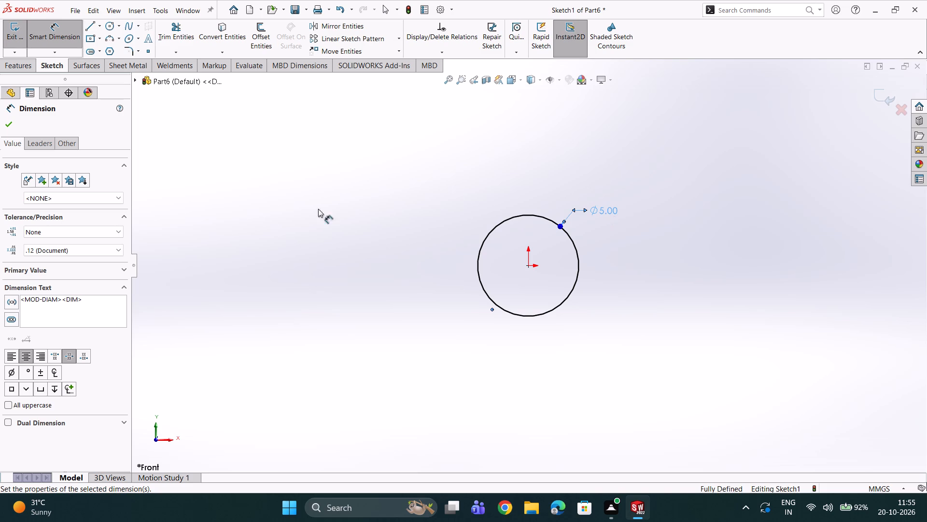
{"action": "left_click", "coordinate": [9, 44]}
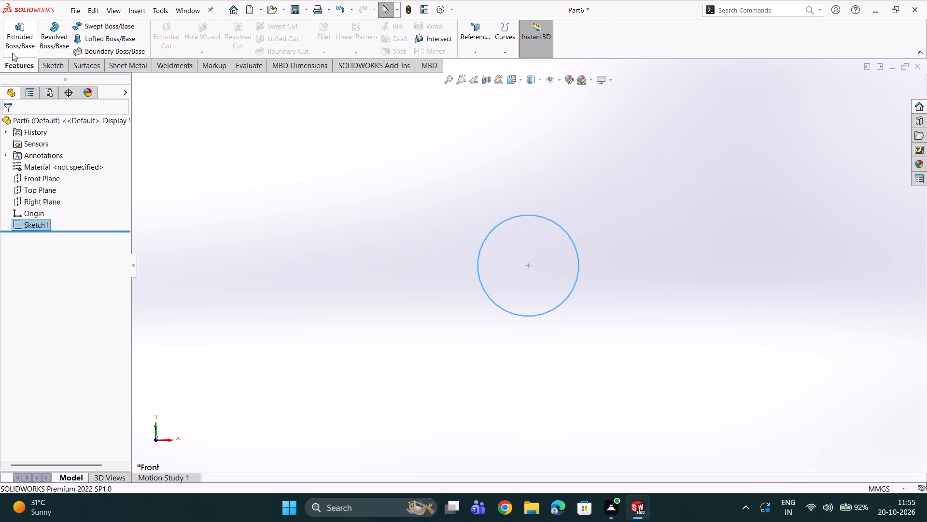
Extrude the circle as a Blind boss 9 mm deep to form a solid pin.
{"action": "left_click", "coordinate": [19, 41]}
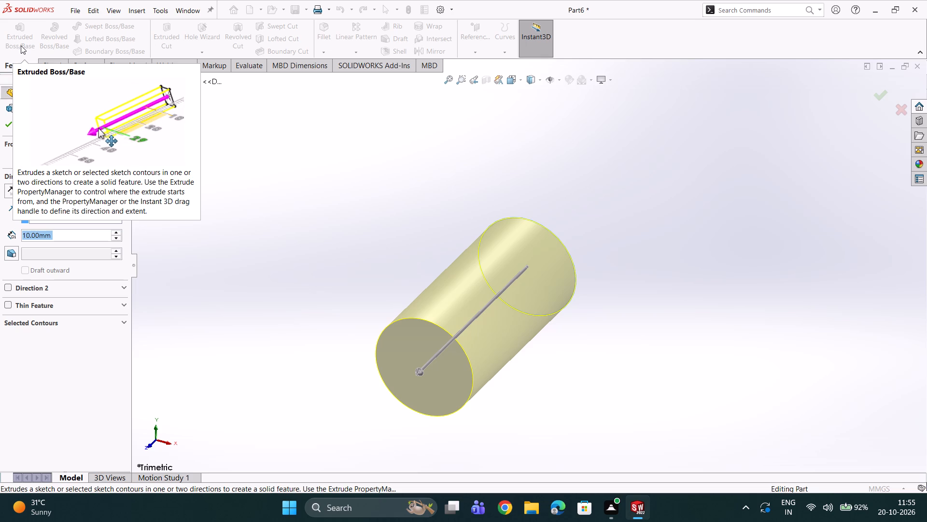
{"action": "key", "text": "9"}
{"action": "key", "text": "Return"}
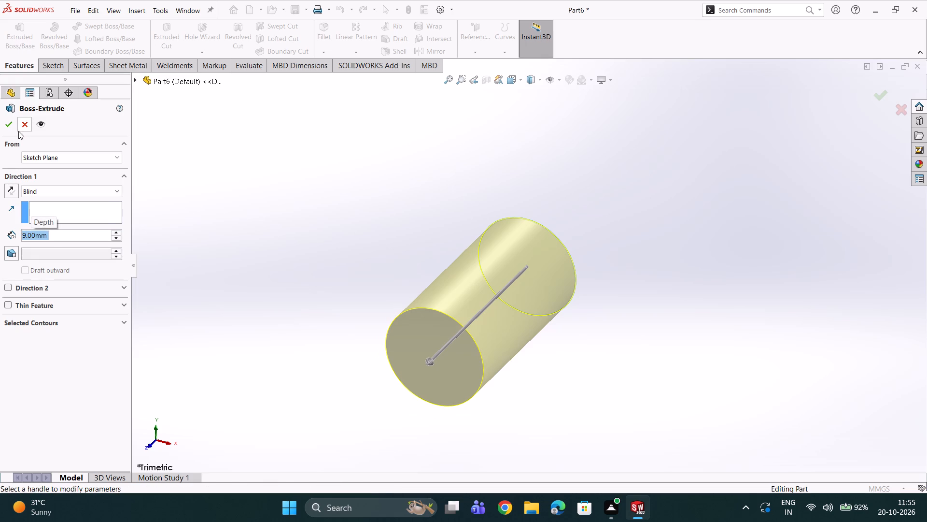
{"action": "left_click", "coordinate": [9, 126]}
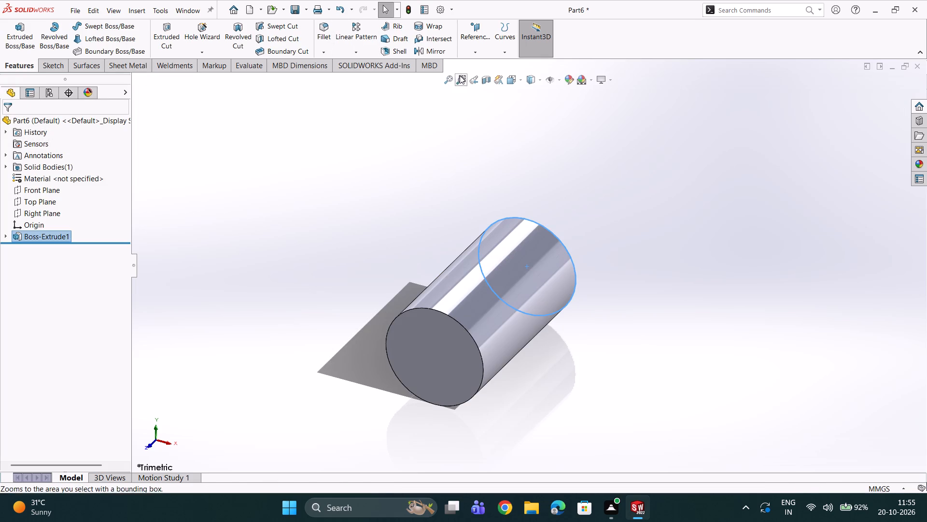
Chamfer the circular edges at both ends of the cylinder with a 0.5 mm distance and 45° angle.
{"action": "left_click", "coordinate": [322, 51]}
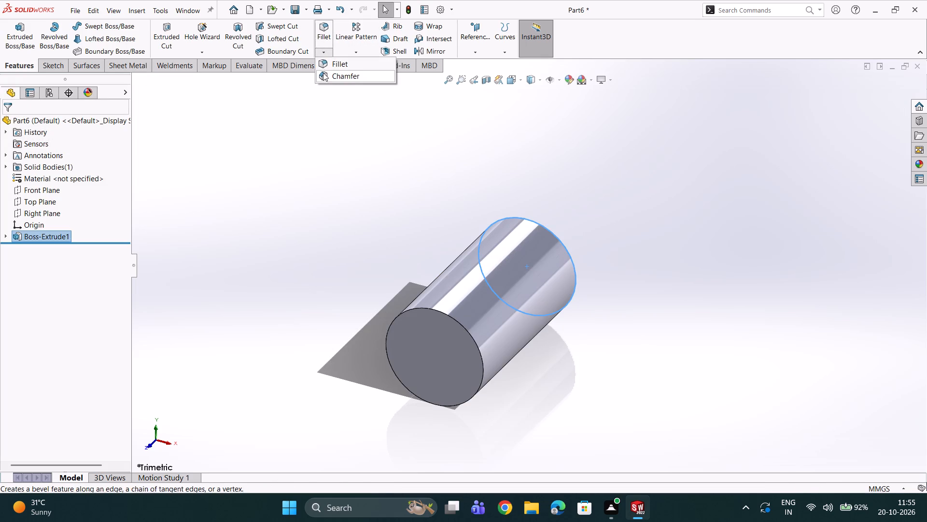
{"action": "left_click", "coordinate": [323, 73]}
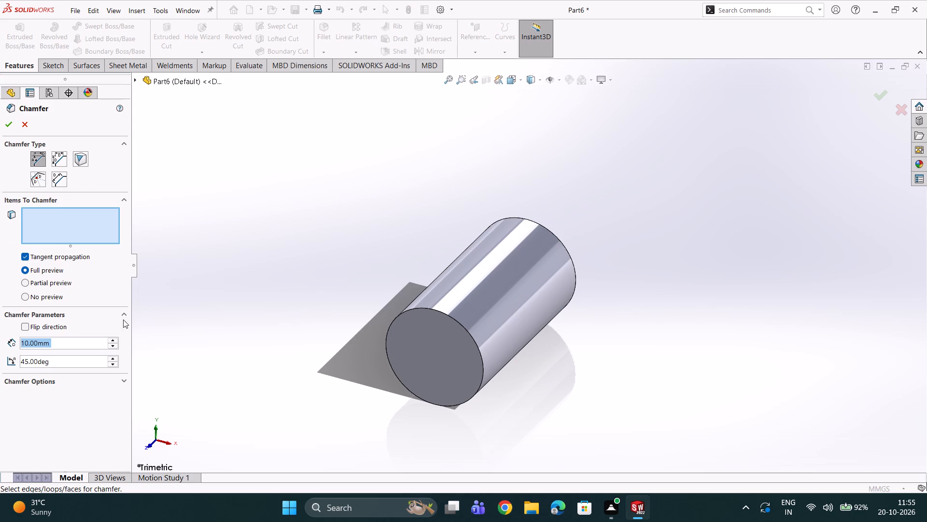
{"action": "type", "text": "0.5"}
{"action": "key", "text": "Return"}
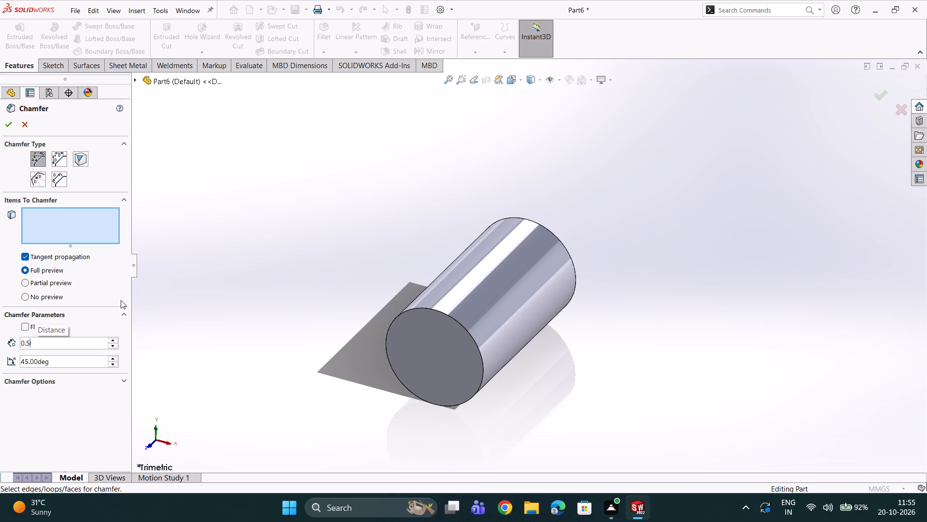
{"action": "scroll", "coordinate": [345, 362], "scroll_direction": "down", "scroll_amount": 2}
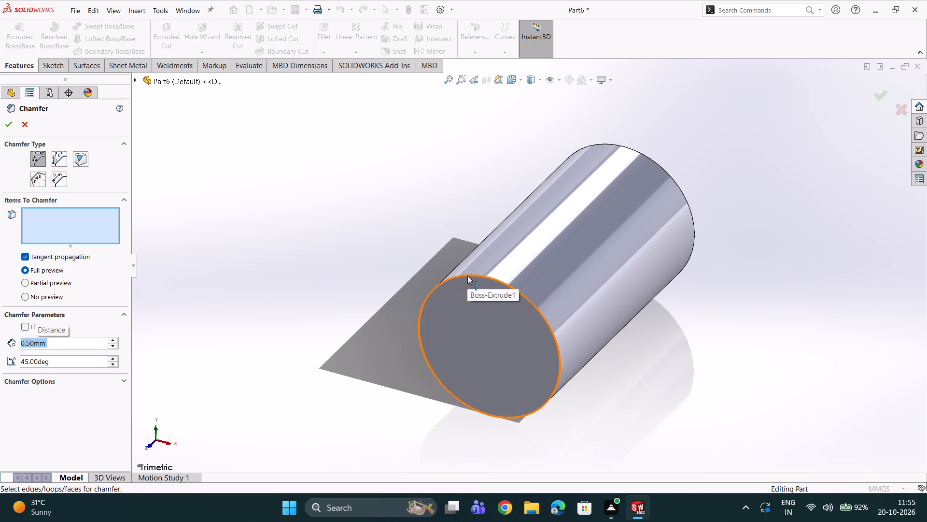
{"action": "left_click", "coordinate": [467, 276]}
{"action": "scroll", "coordinate": [579, 232], "scroll_direction": "down", "scroll_amount": 2}
{"action": "middle_click_drag", "start_coordinate": [580, 231], "coordinate": [527, 300]}
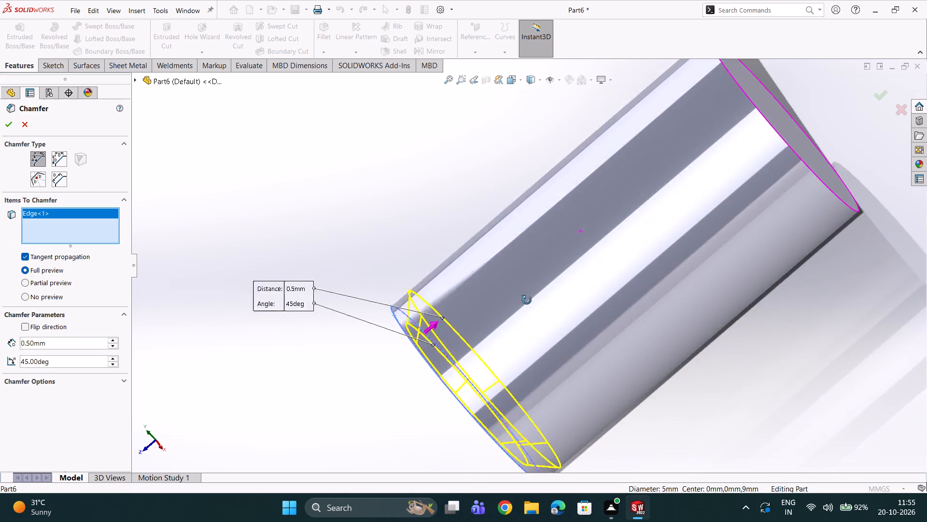
{"action": "middle_click_drag", "start_coordinate": [527, 300], "coordinate": [516, 312]}
{"action": "scroll", "coordinate": [516, 309], "scroll_direction": "up", "scroll_amount": 3}
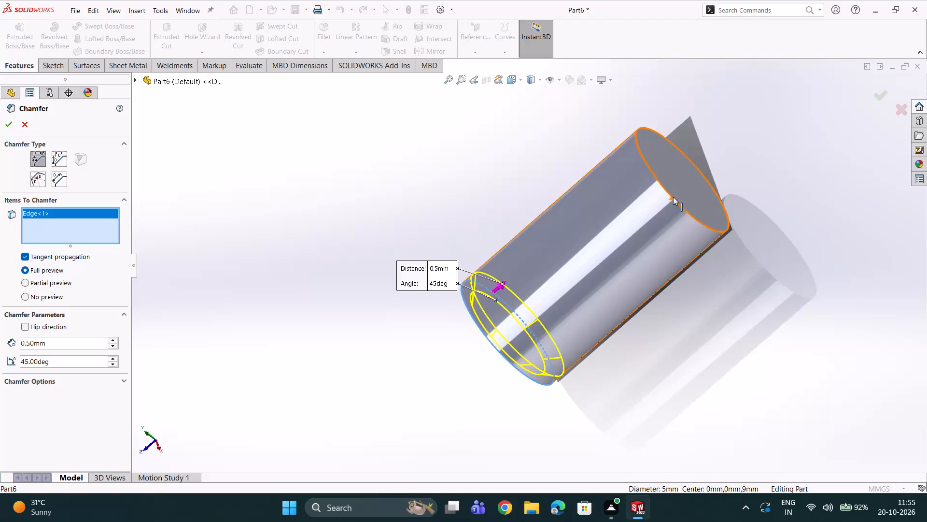
{"action": "double_click", "coordinate": [673, 200]}
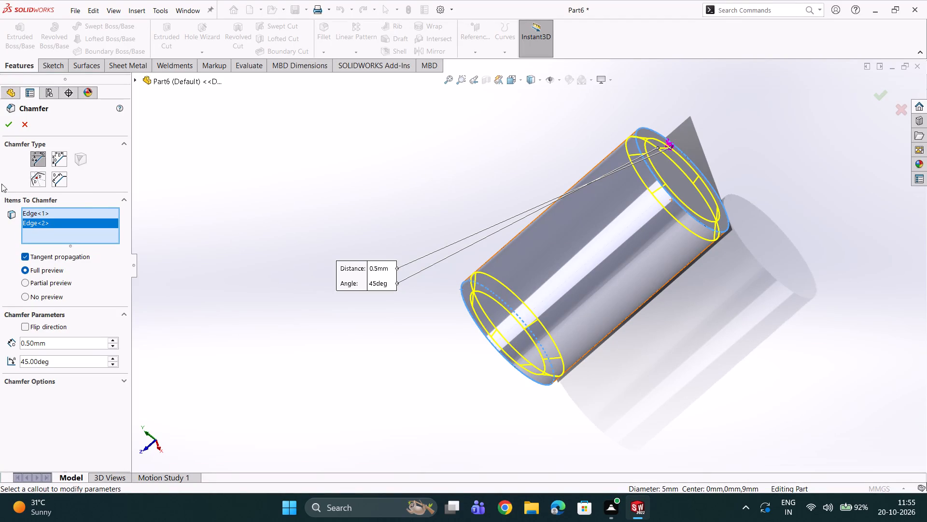
{"action": "left_click", "coordinate": [9, 130]}
{"action": "scroll", "coordinate": [570, 242], "scroll_direction": "up", "scroll_amount": 1}
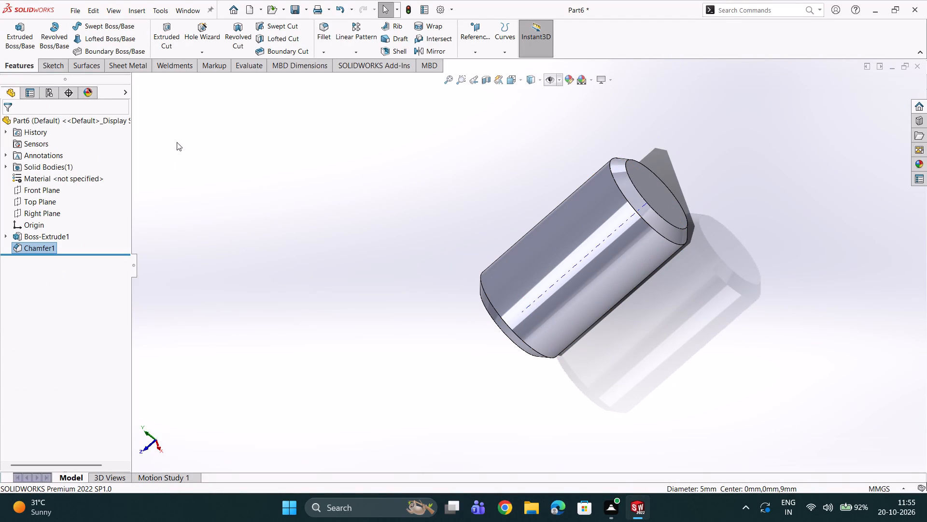
Apply the painted black spray paint appearance to the whole part.
{"action": "left_click", "coordinate": [27, 120]}
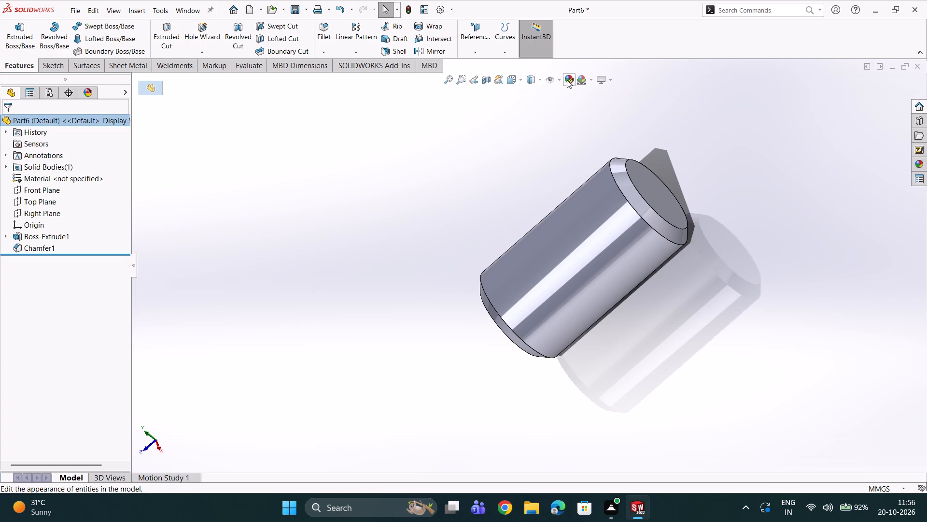
{"action": "double_click", "coordinate": [566, 76]}
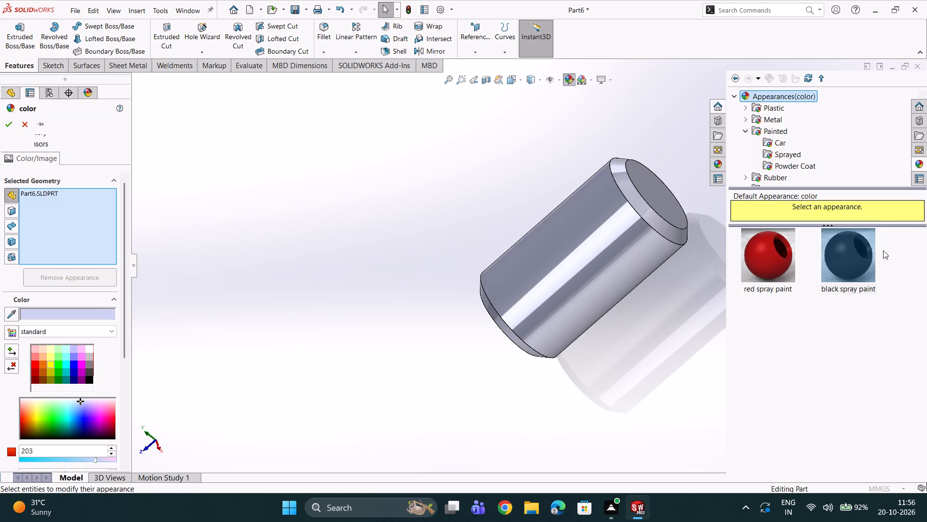
{"action": "left_click", "coordinate": [917, 164]}
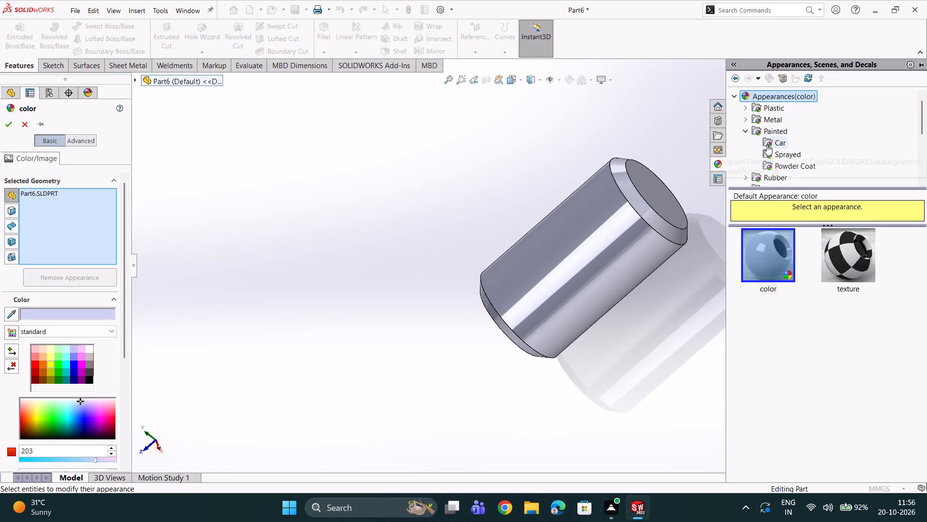
{"action": "left_click", "coordinate": [767, 145]}
{"action": "double_click", "coordinate": [765, 134]}
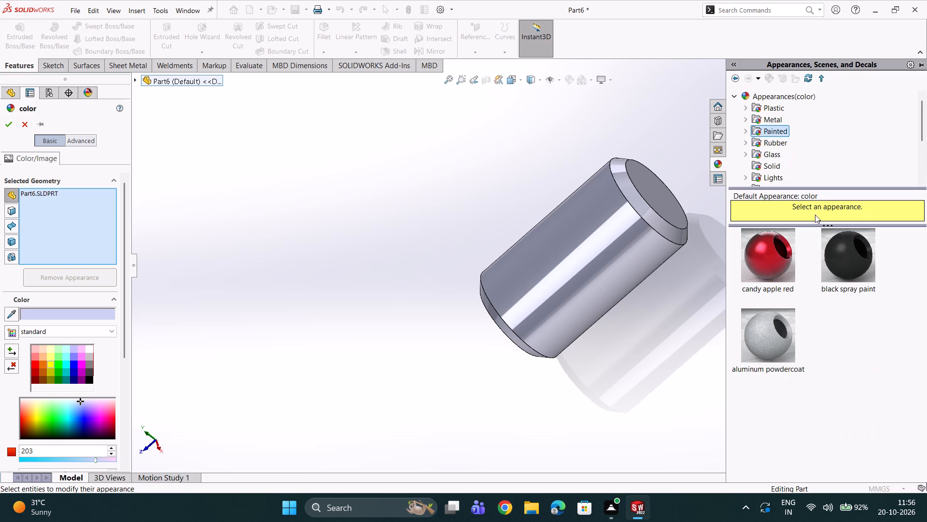
{"action": "left_click", "coordinate": [857, 265]}
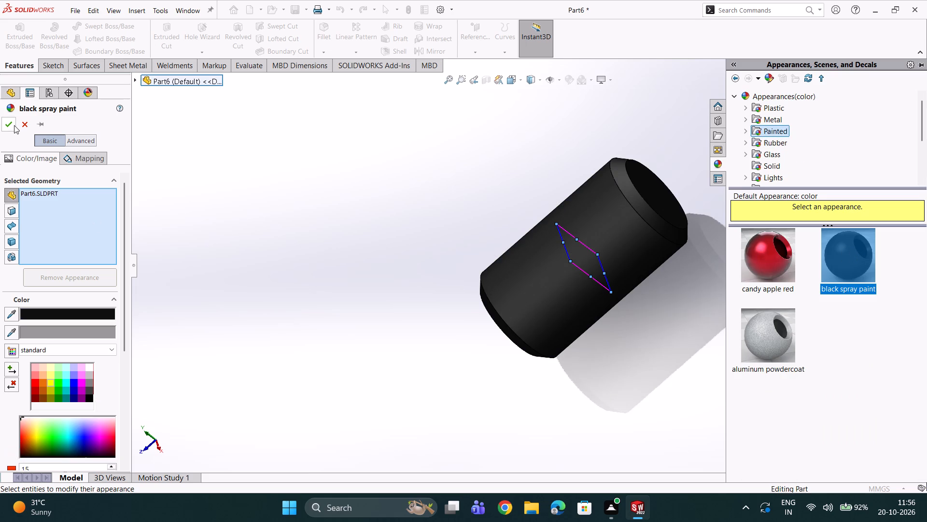
{"action": "left_click", "coordinate": [10, 125]}
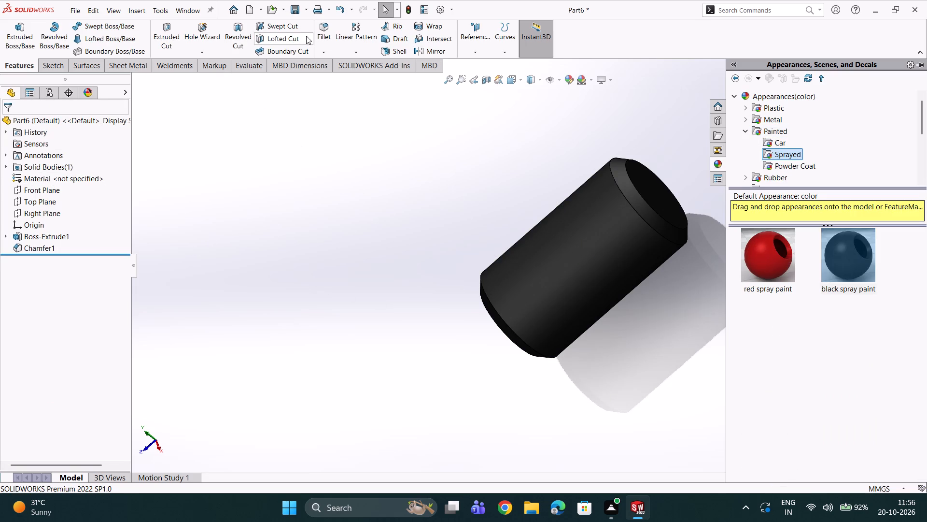
Save the part as F5 and close it.
{"action": "left_click", "coordinate": [296, 11]}
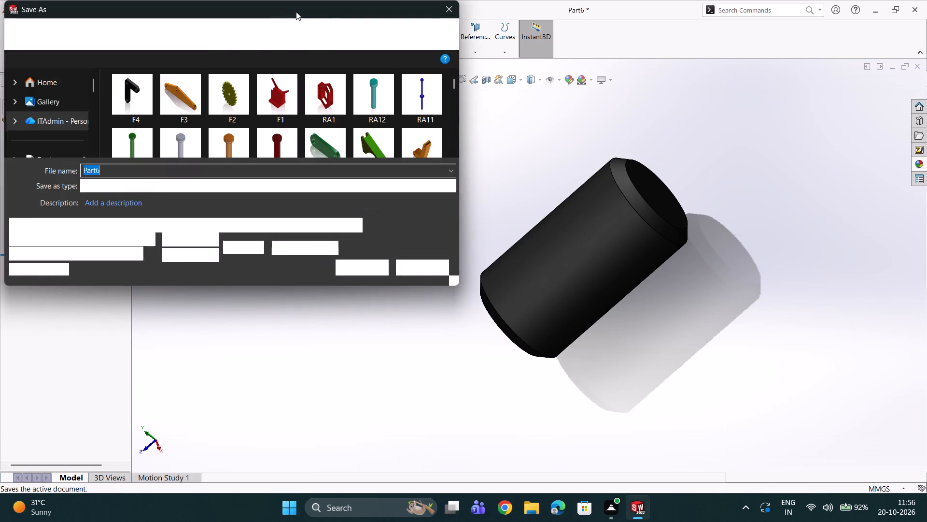
{"action": "type", "text": "F5"}
{"action": "key", "text": "Return"}
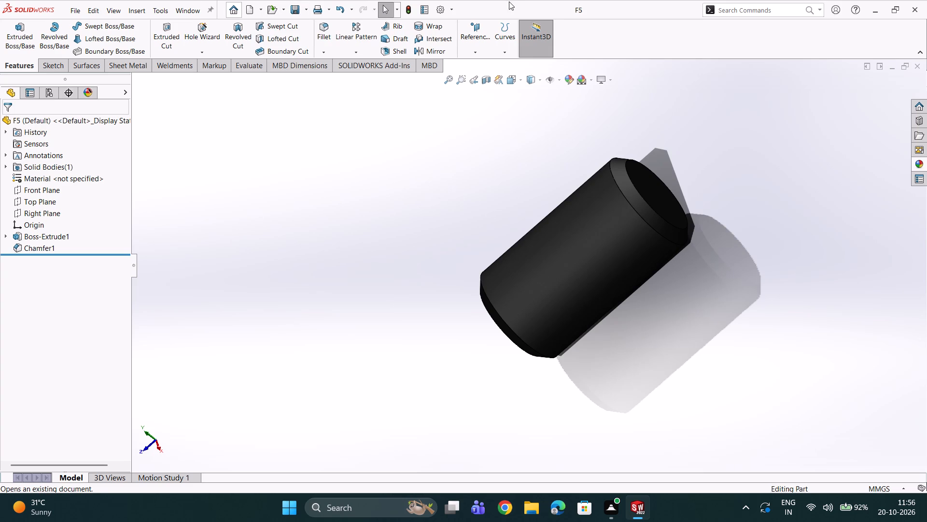
{"action": "scroll", "coordinate": [509, 2], "scroll_direction": "up", "scroll_amount": 2}
{"action": "scroll", "coordinate": [697, 0], "scroll_direction": "up", "scroll_amount": 2}
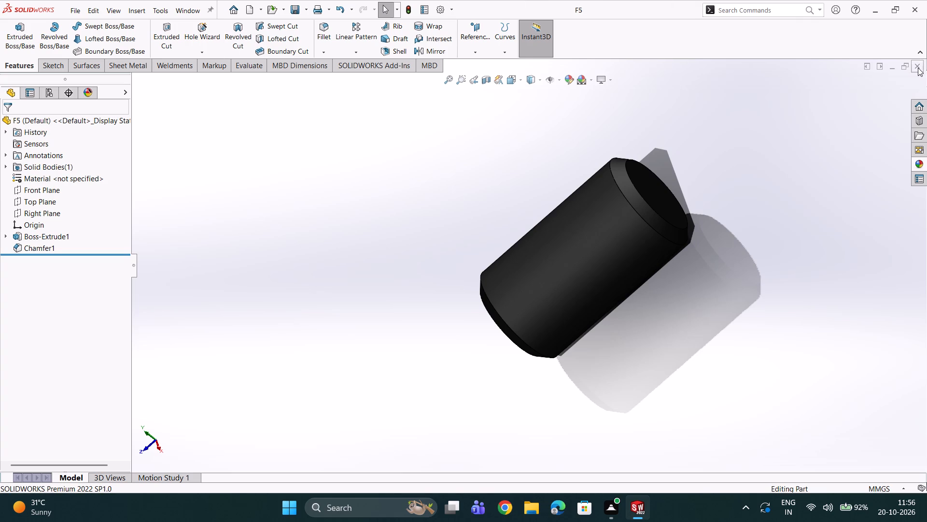
{"action": "left_click", "coordinate": [918, 68]}
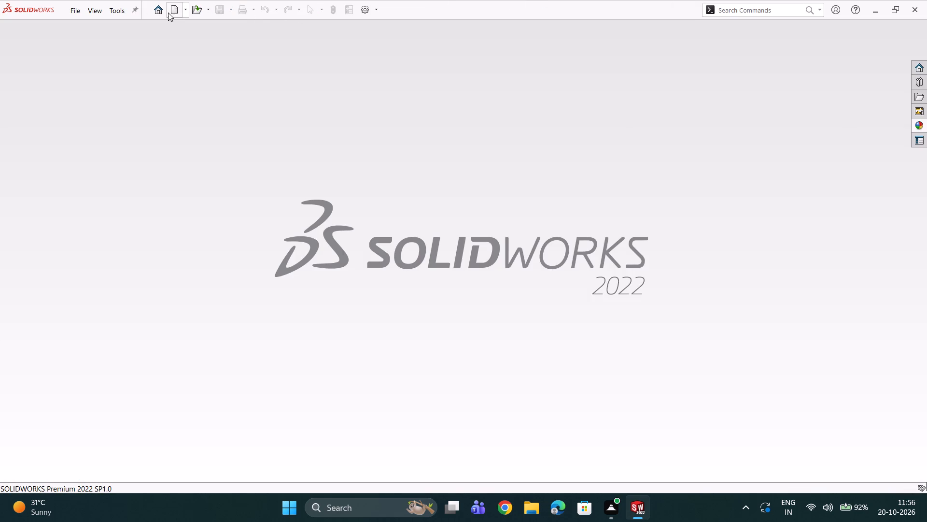
Create a new part document.
{"action": "left_click", "coordinate": [170, 8]}
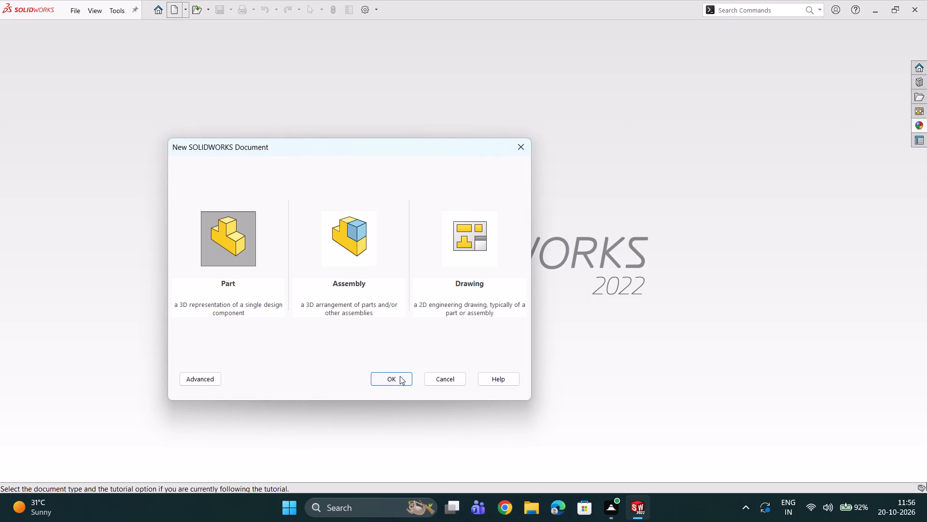
{"action": "left_click", "coordinate": [400, 376]}
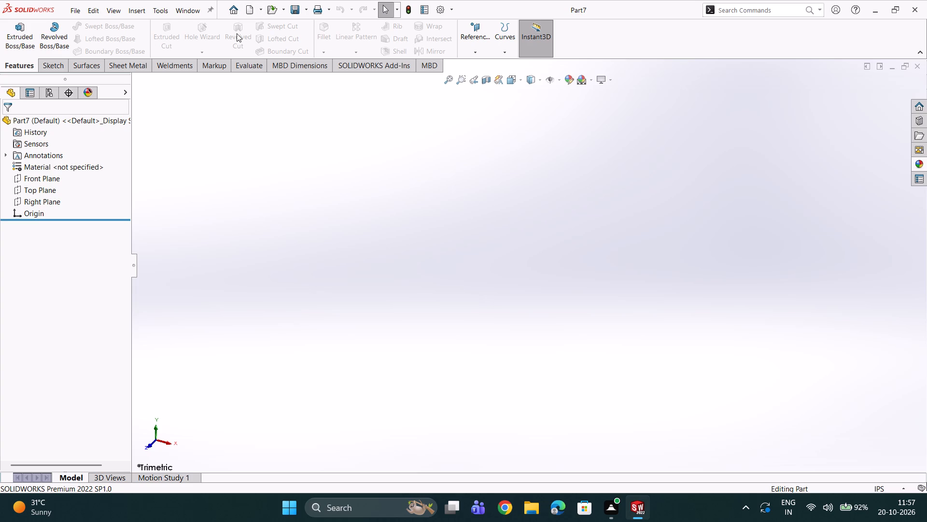
Reopen part F5 and set the boss extrusion's Blind depth to 8 mm.
{"action": "left_click", "coordinate": [235, 11]}
{"action": "left_click", "coordinate": [281, 232]}
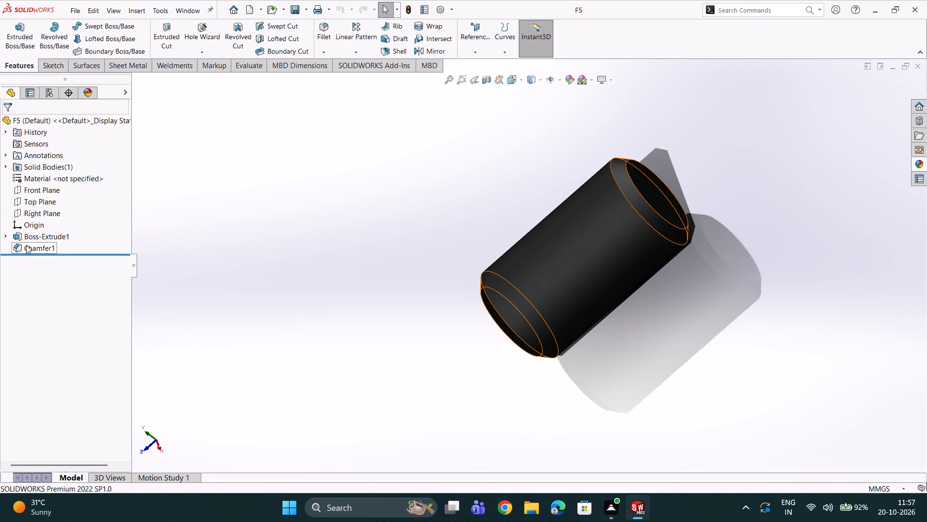
{"action": "left_click", "coordinate": [27, 236]}
{"action": "left_click", "coordinate": [38, 208]}
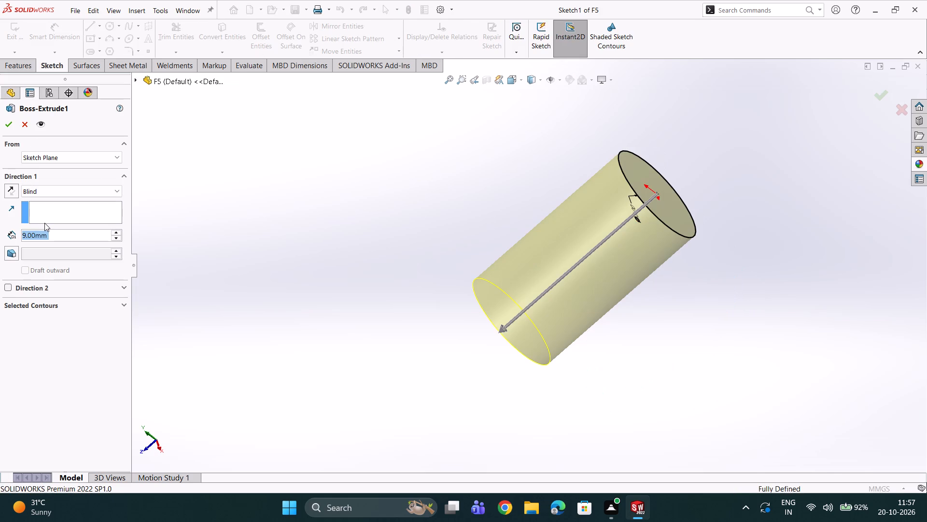
{"action": "key", "text": "8"}
{"action": "key", "text": "Return"}
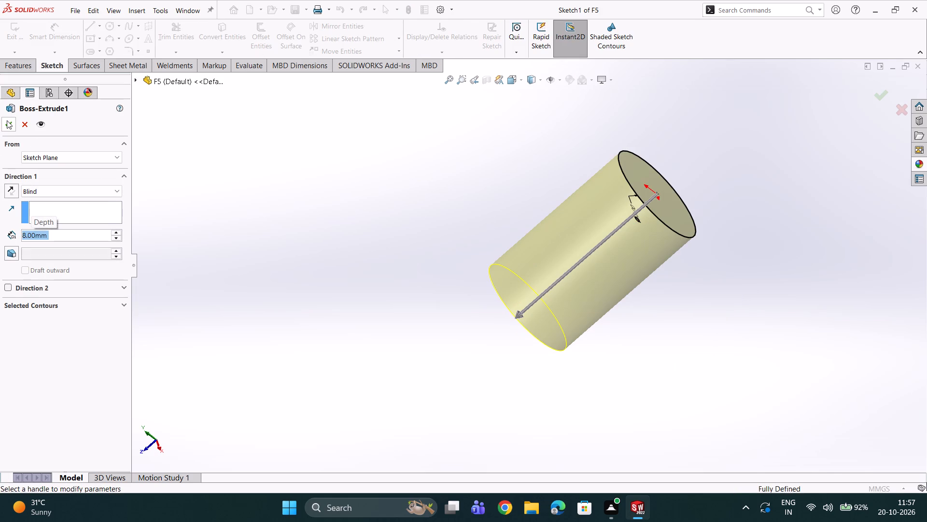
{"action": "left_click", "coordinate": [7, 120]}
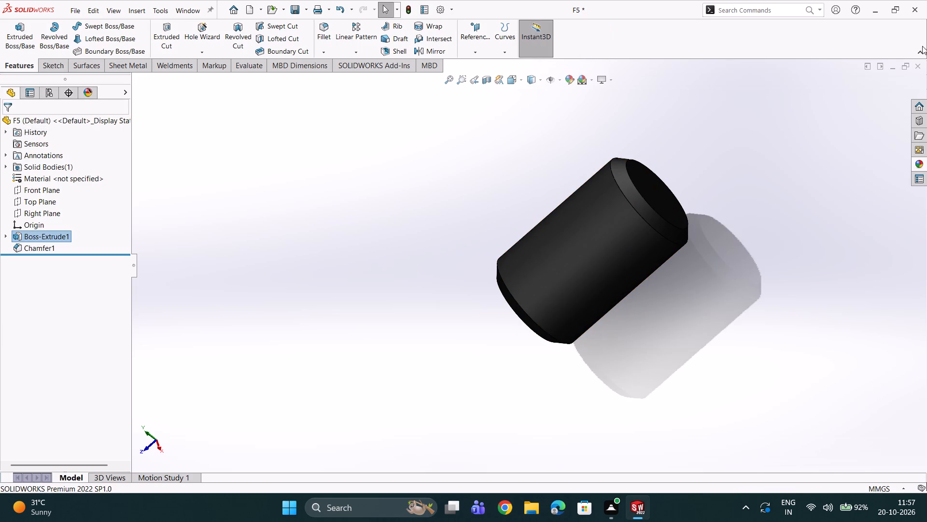
Save the modified F5 part and close it, returning to the new empty part.
{"action": "left_click", "coordinate": [295, 7]}
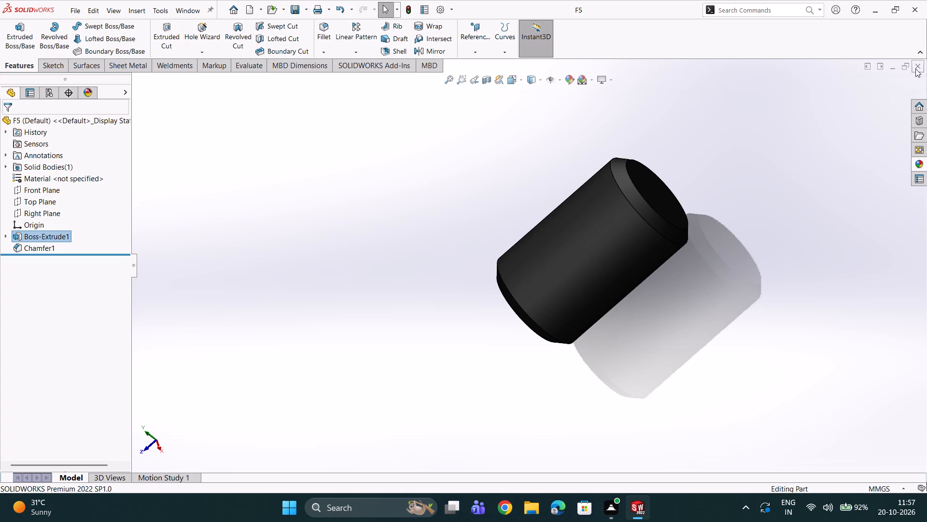
{"action": "left_click", "coordinate": [915, 69]}
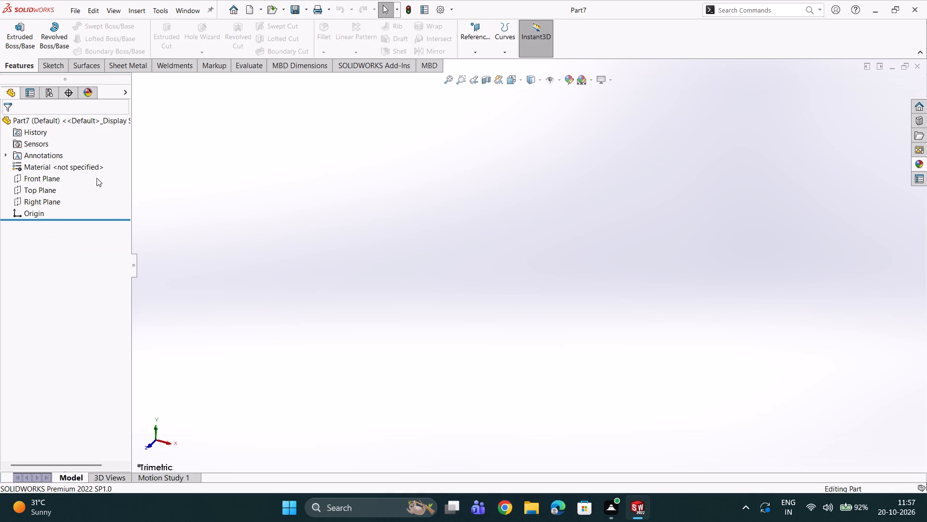
Set the new part's units to MMGS (millimeter, gram, second) and start a sketch on the Front Plane.
{"action": "right_click", "coordinate": [59, 179]}
{"action": "left_click", "coordinate": [69, 161]}
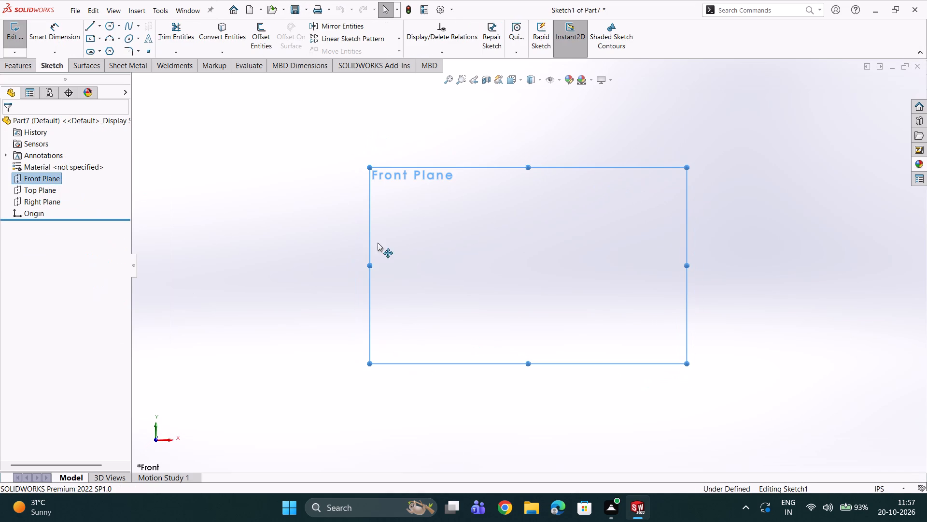
{"action": "left_click", "coordinate": [881, 486]}
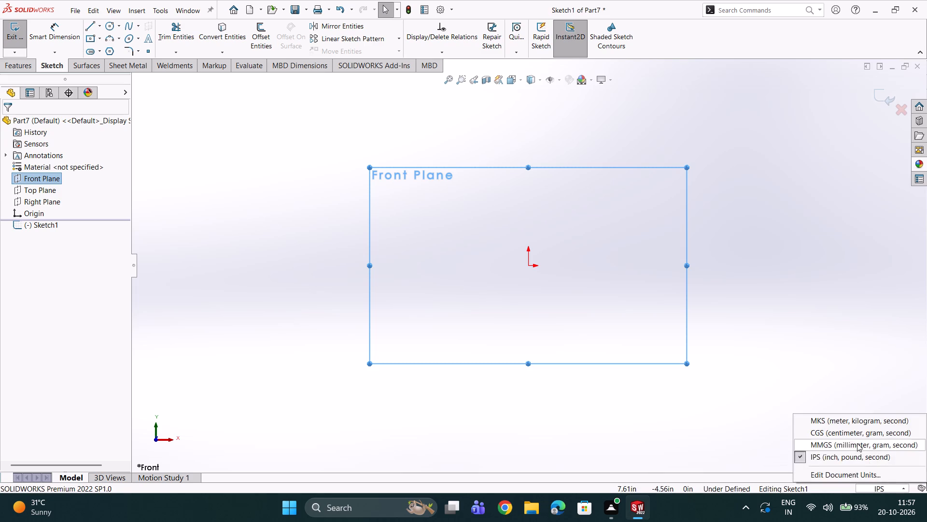
{"action": "double_click", "coordinate": [855, 441]}
{"action": "double_click", "coordinate": [38, 185]}
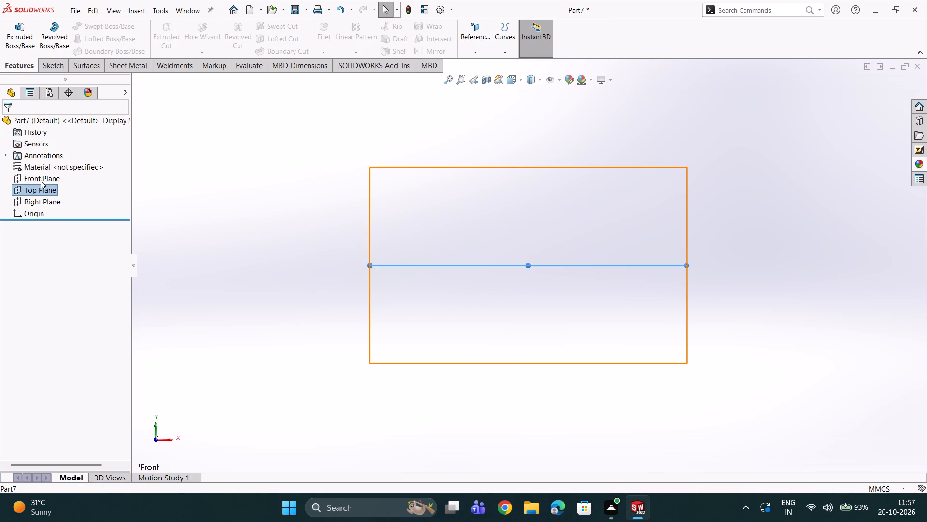
{"action": "left_click", "coordinate": [42, 178]}
{"action": "left_click", "coordinate": [48, 160]}
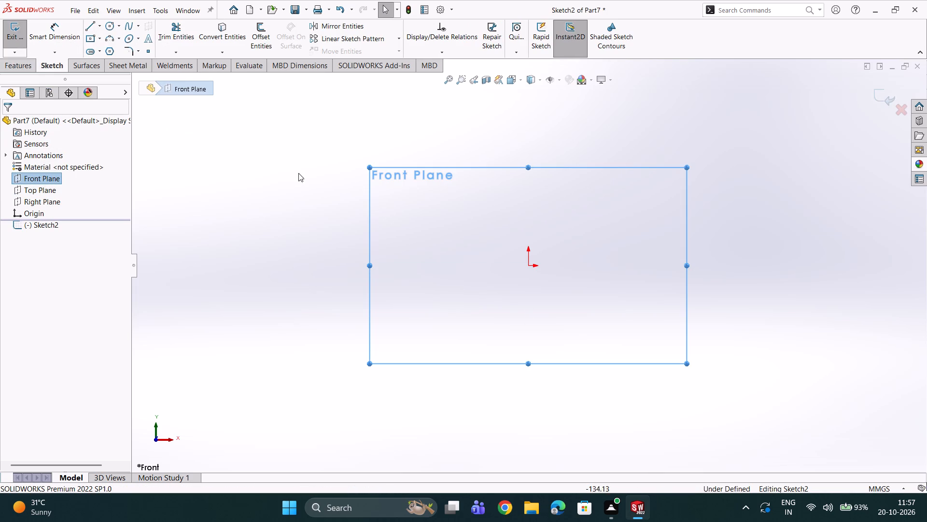
{"action": "double_click", "coordinate": [56, 175]}
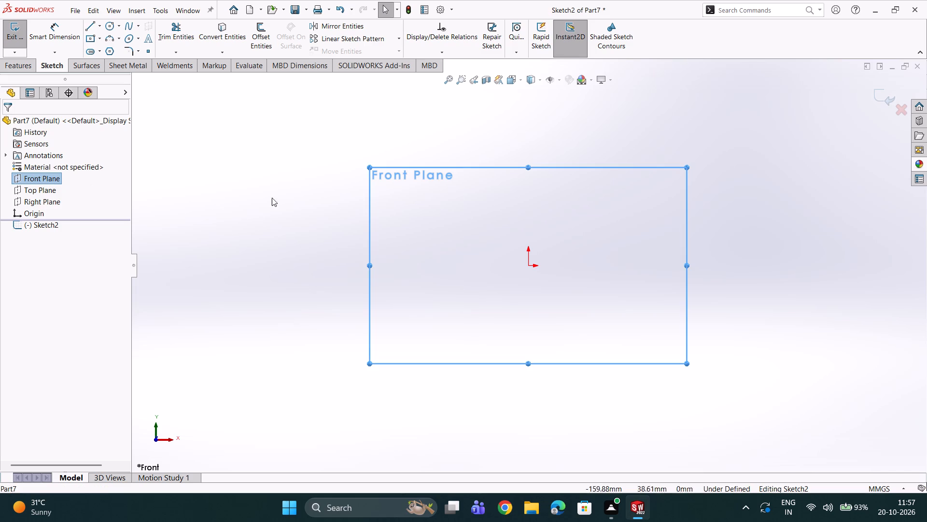
{"action": "left_click", "coordinate": [45, 176]}
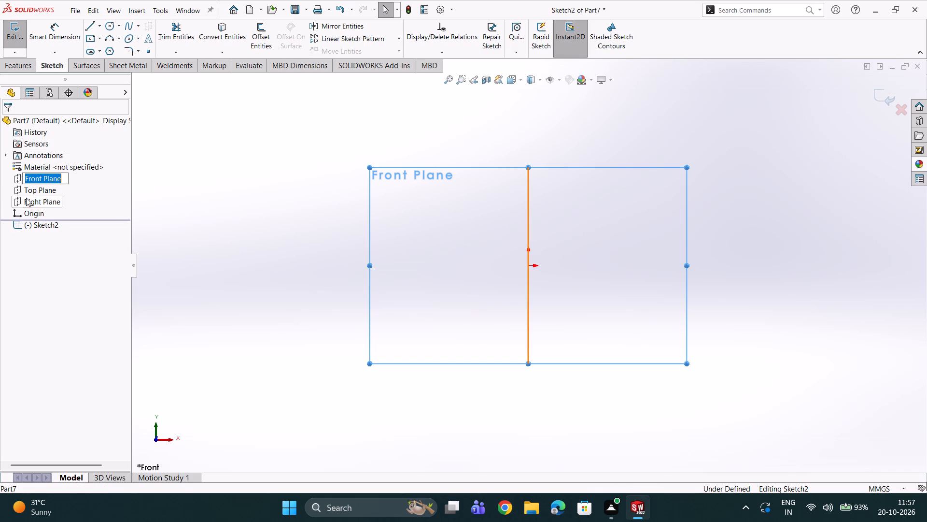
Sketch a circle centred on the origin, dimension its diameter to 5 mm, and exit the sketch.
{"action": "left_click", "coordinate": [112, 23]}
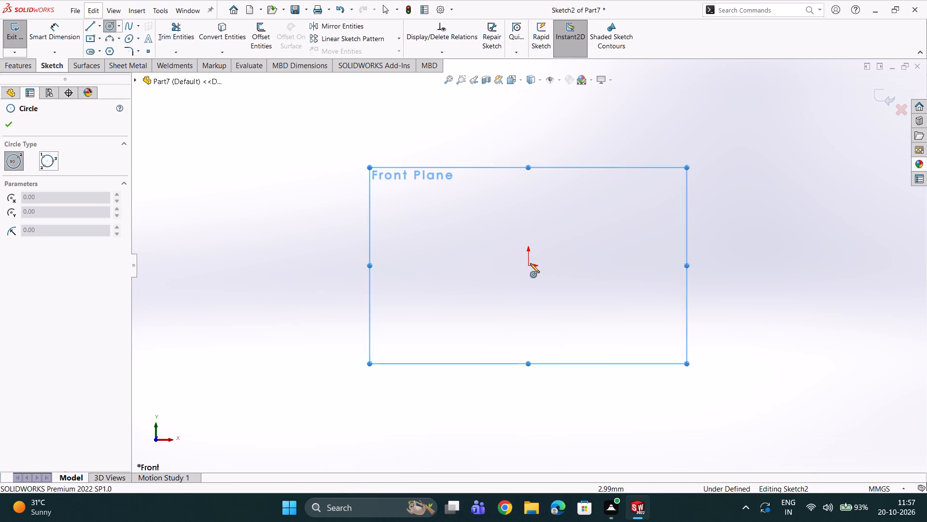
{"action": "double_click", "coordinate": [528, 266]}
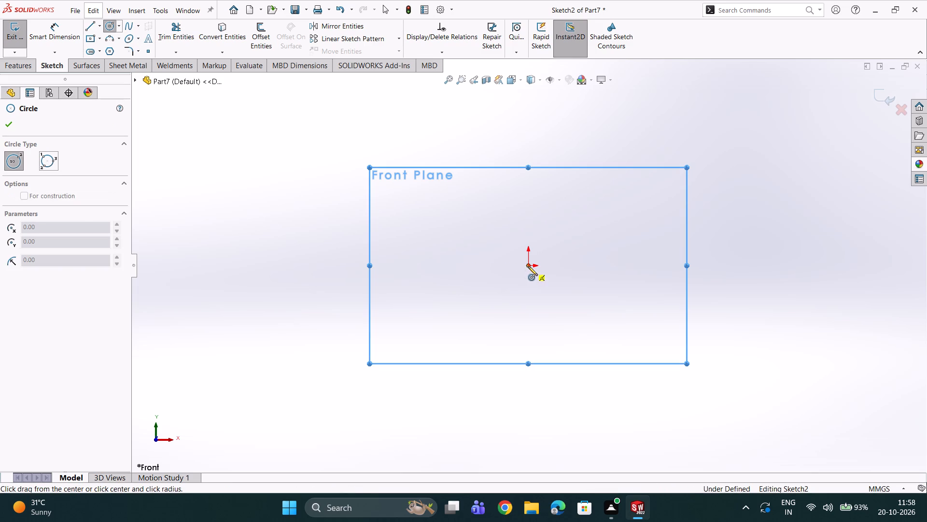
{"action": "double_click", "coordinate": [529, 264]}
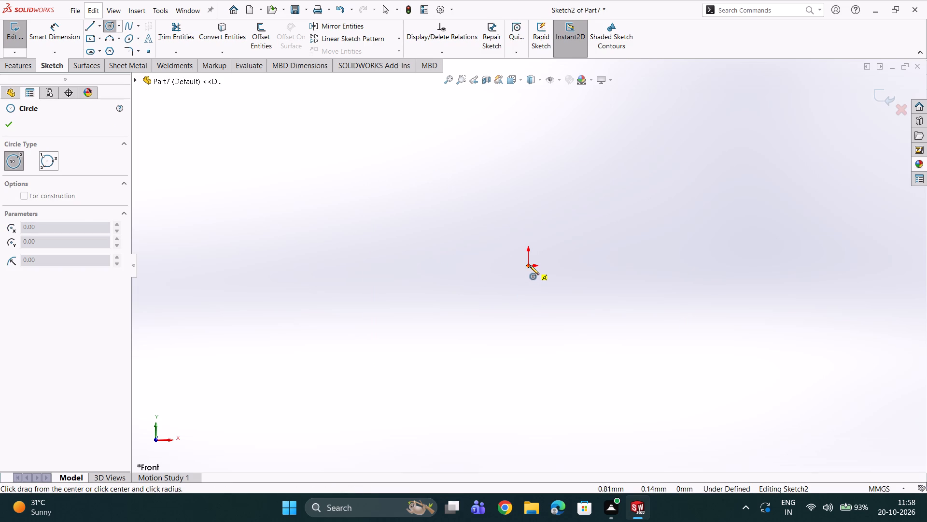
{"action": "left_click", "coordinate": [530, 265]}
{"action": "left_click", "coordinate": [515, 294]}
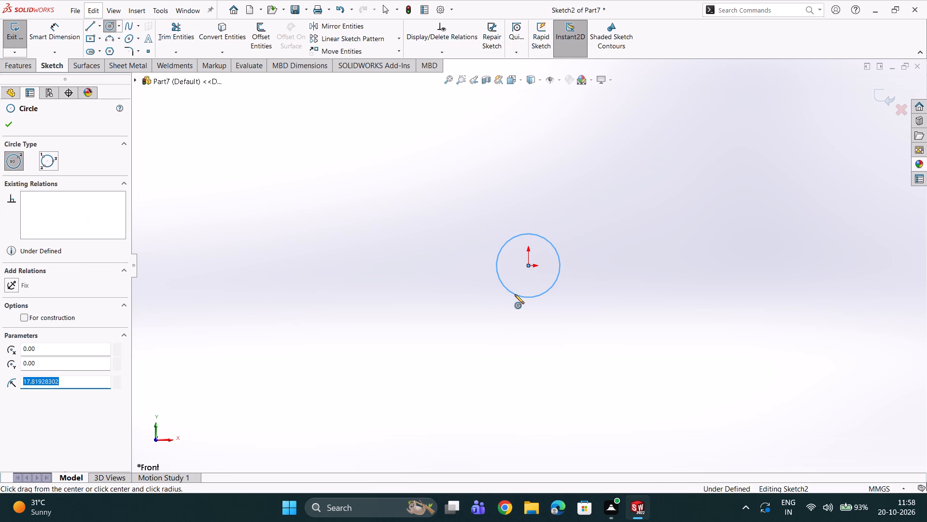
{"action": "left_click", "coordinate": [64, 33]}
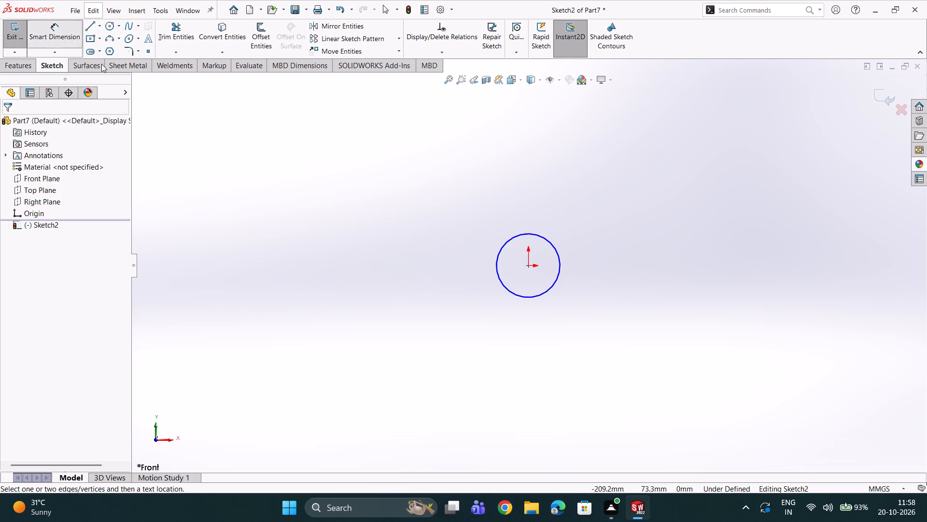
{"action": "left_click", "coordinate": [541, 239]}
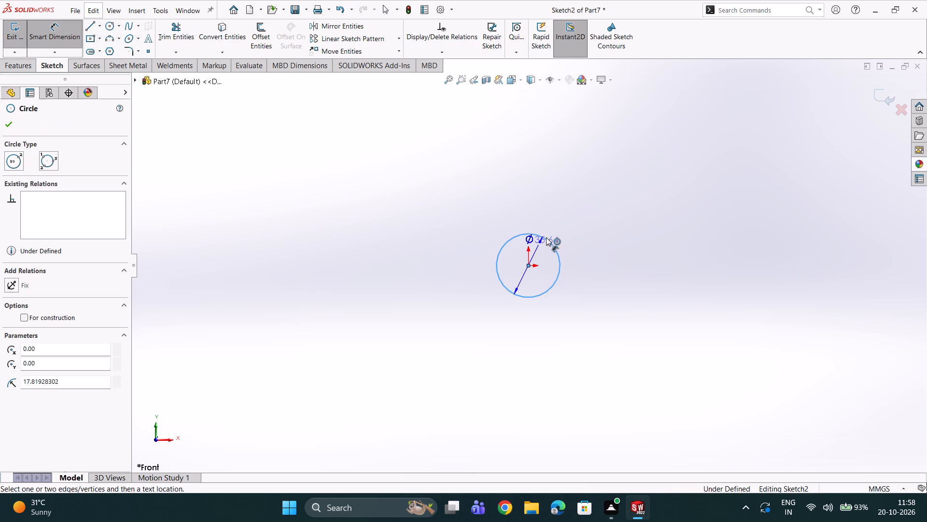
{"action": "left_click", "coordinate": [568, 229]}
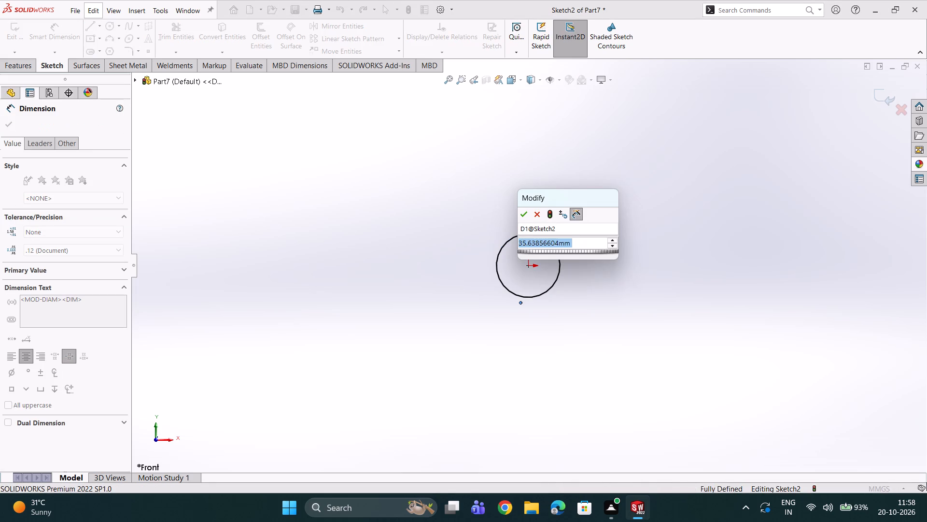
{"action": "key", "text": "5"}
{"action": "key", "text": "Return"}
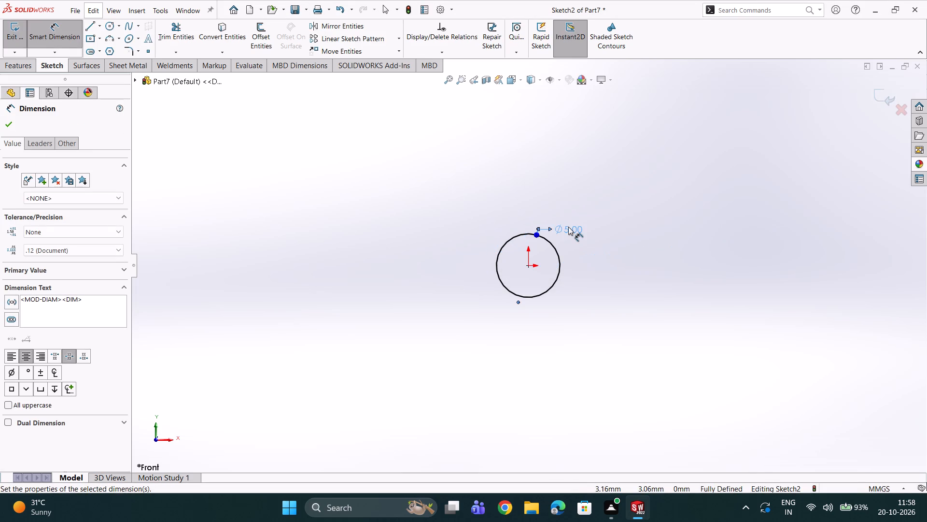
{"action": "left_click", "coordinate": [4, 120]}
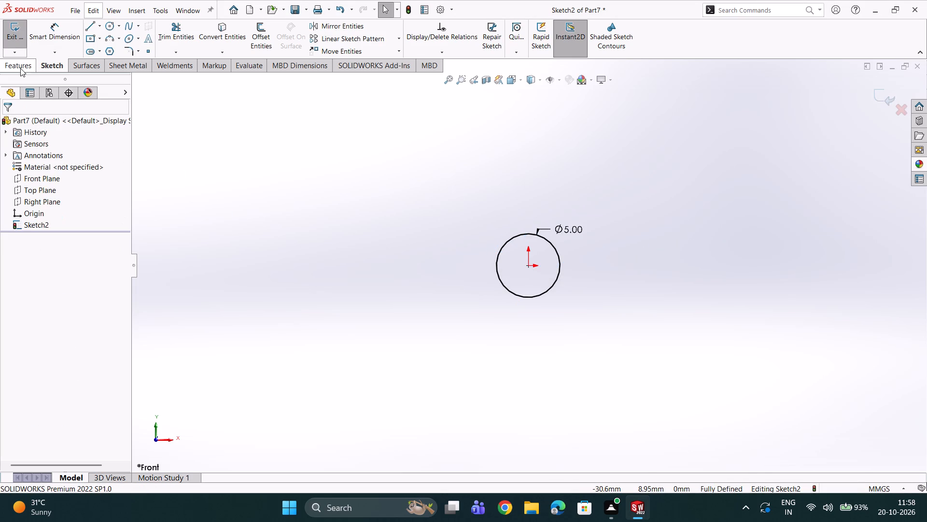
{"action": "left_click", "coordinate": [15, 33]}
{"action": "left_click", "coordinate": [13, 64]}
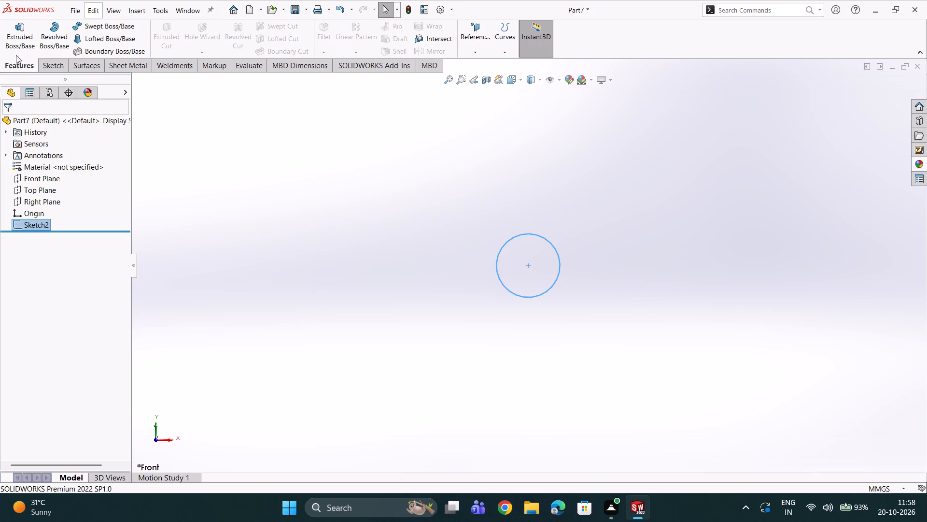
Extrude the 5 mm circle as a boss using the Mid Plane end condition with a 55 mm depth.
{"action": "left_click", "coordinate": [19, 47]}
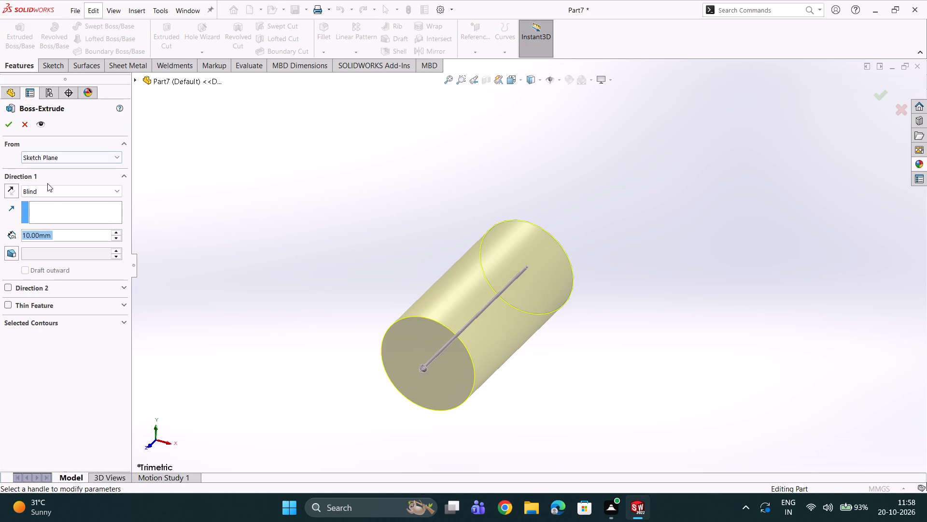
{"action": "left_click", "coordinate": [50, 193]}
{"action": "left_click", "coordinate": [44, 244]}
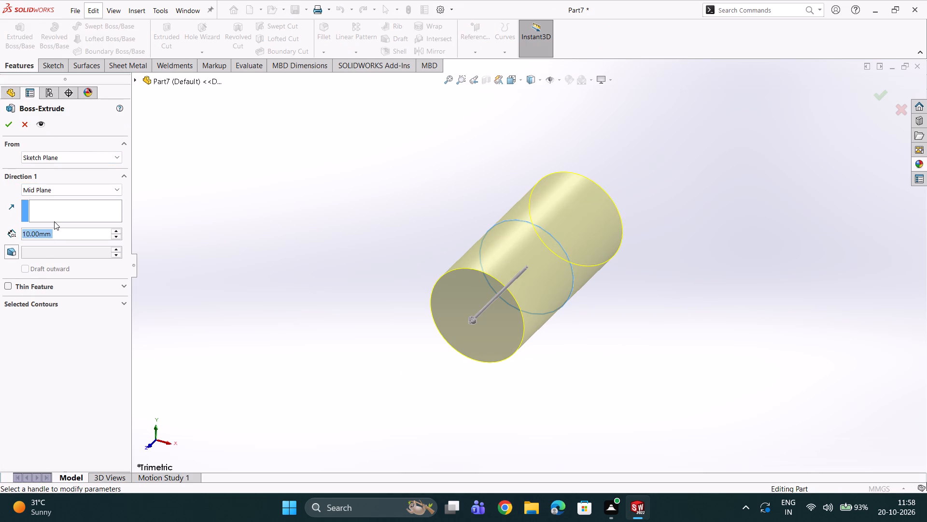
{"action": "type", "text": "55"}
{"action": "key", "text": "Return"}
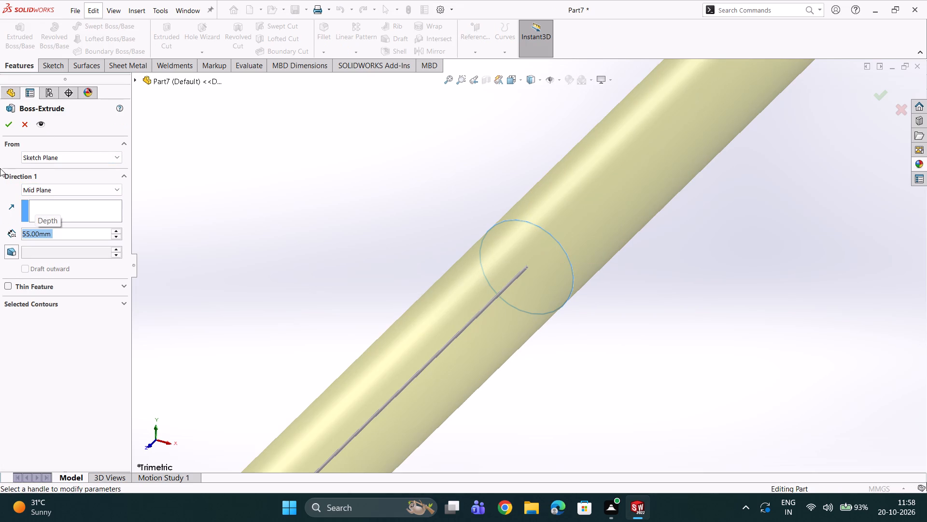
{"action": "left_click", "coordinate": [8, 126]}
Chamfer the circular edges at both ends of the rod with a 0.5 mm distance and 45° angle.
{"action": "scroll", "coordinate": [257, 220], "scroll_direction": "up", "scroll_amount": 4}
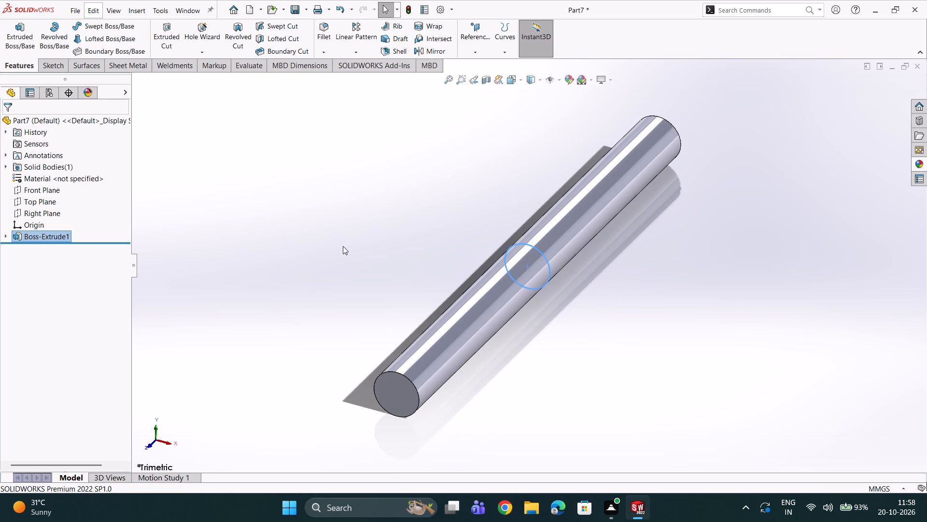
{"action": "left_click", "coordinate": [328, 52]}
{"action": "left_click", "coordinate": [322, 72]}
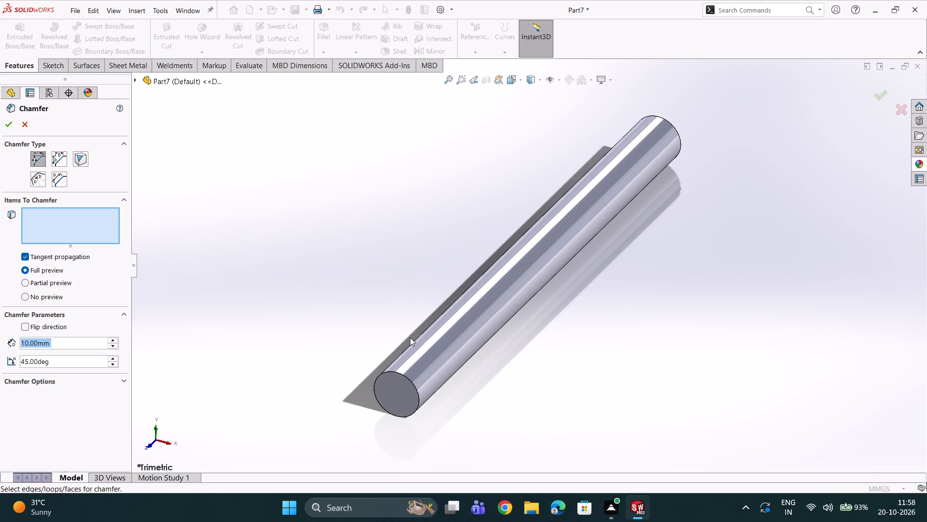
{"action": "type", "text": "0.5"}
{"action": "key", "text": "Return"}
{"action": "scroll", "coordinate": [390, 376], "scroll_direction": "down", "scroll_amount": 1}
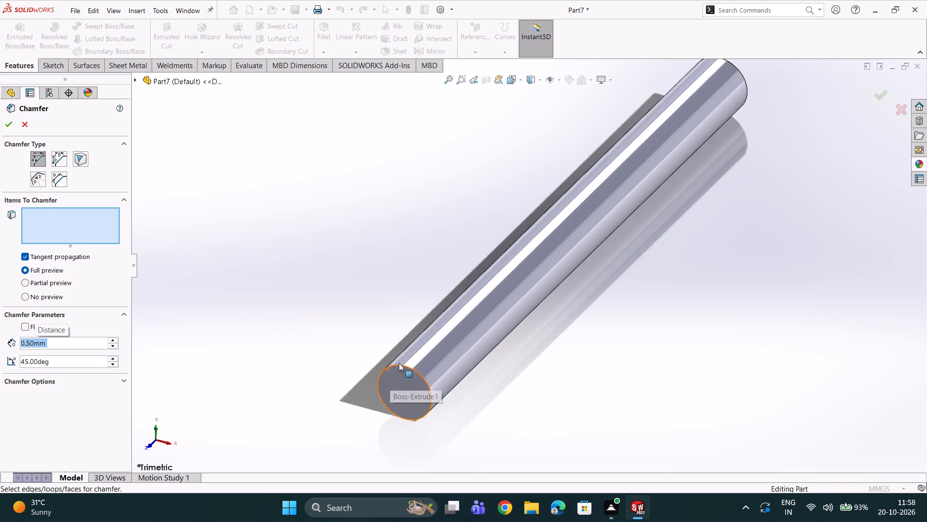
{"action": "scroll", "coordinate": [404, 353], "scroll_direction": "down", "scroll_amount": 2}
{"action": "left_click", "coordinate": [405, 360]}
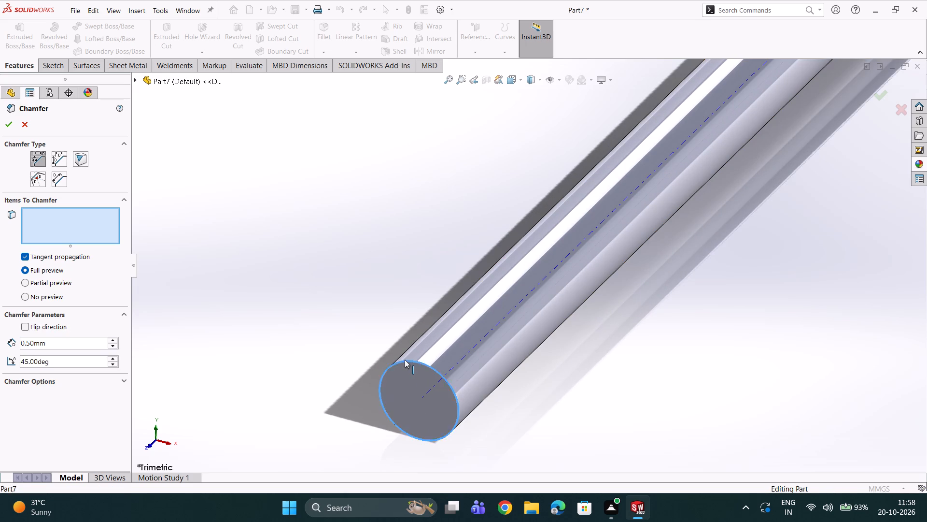
{"action": "scroll", "coordinate": [433, 319], "scroll_direction": "up", "scroll_amount": 5}
{"action": "scroll", "coordinate": [534, 221], "scroll_direction": "up", "scroll_amount": 4}
{"action": "scroll", "coordinate": [622, 203], "scroll_direction": "down", "scroll_amount": 3}
{"action": "middle_click_drag", "start_coordinate": [604, 215], "coordinate": [559, 283]}
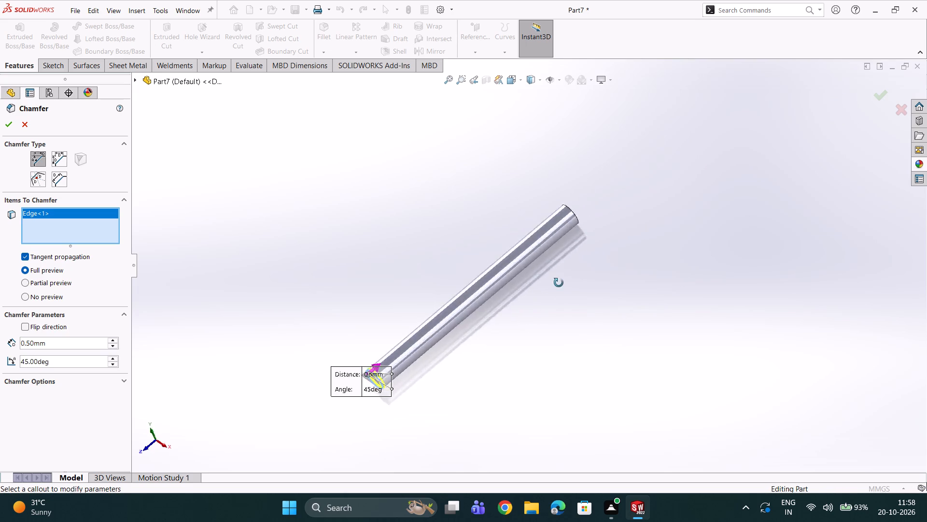
{"action": "middle_click_drag", "start_coordinate": [559, 283], "coordinate": [528, 350]}
{"action": "scroll", "coordinate": [528, 349], "scroll_direction": "down", "scroll_amount": 8}
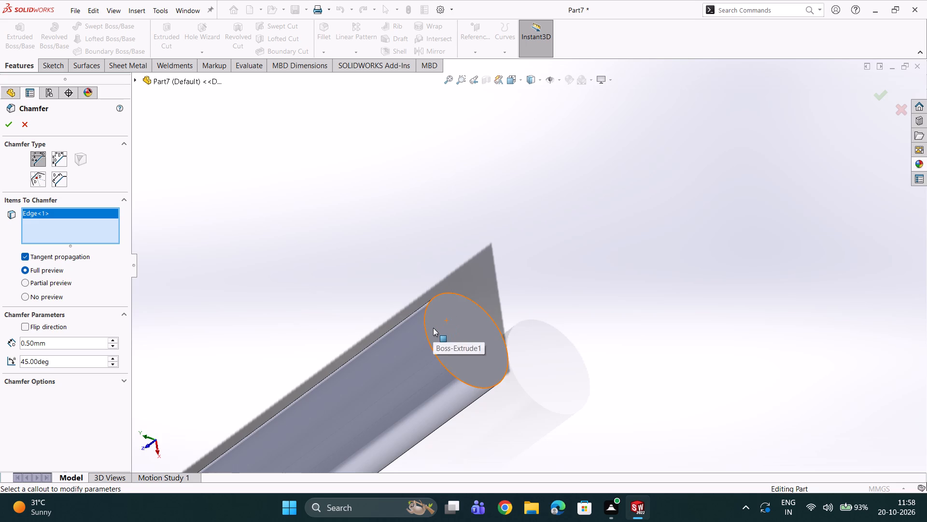
{"action": "left_click", "coordinate": [433, 328]}
{"action": "left_click", "coordinate": [5, 122]}
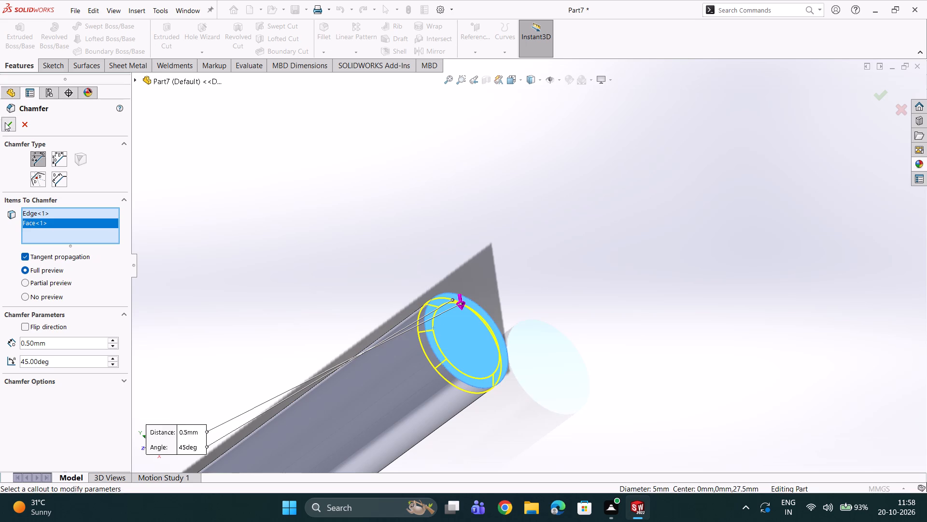
Give the whole part the white appearance from the Painted > Car category and recolour it bright green.
{"action": "scroll", "coordinate": [280, 292], "scroll_direction": "up", "scroll_amount": 3}
{"action": "scroll", "coordinate": [397, 319], "scroll_direction": "up", "scroll_amount": 6}
{"action": "scroll", "coordinate": [400, 316], "scroll_direction": "down", "scroll_amount": 2}
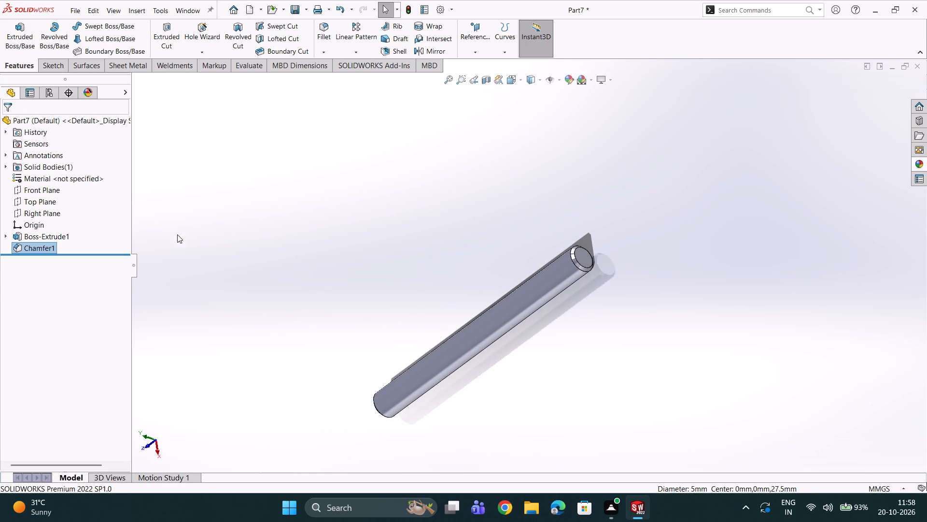
{"action": "left_click", "coordinate": [47, 116]}
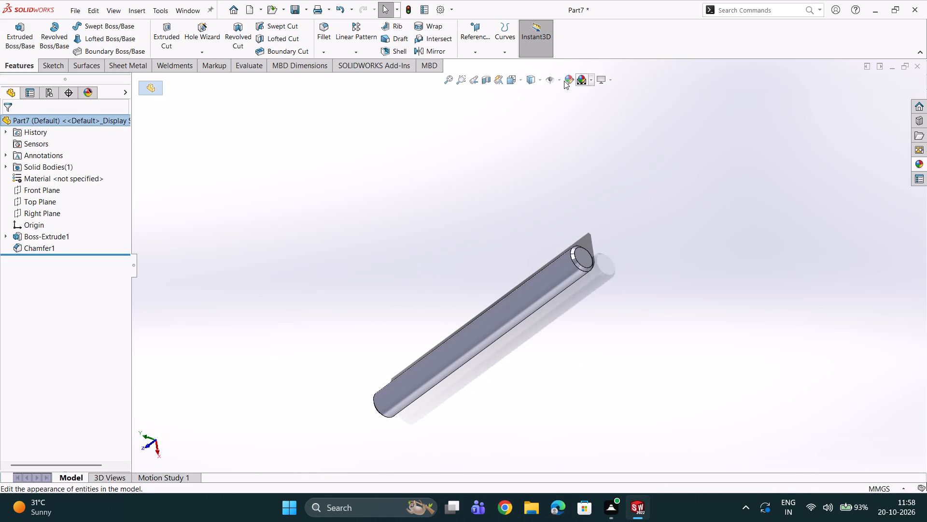
{"action": "left_click", "coordinate": [567, 79]}
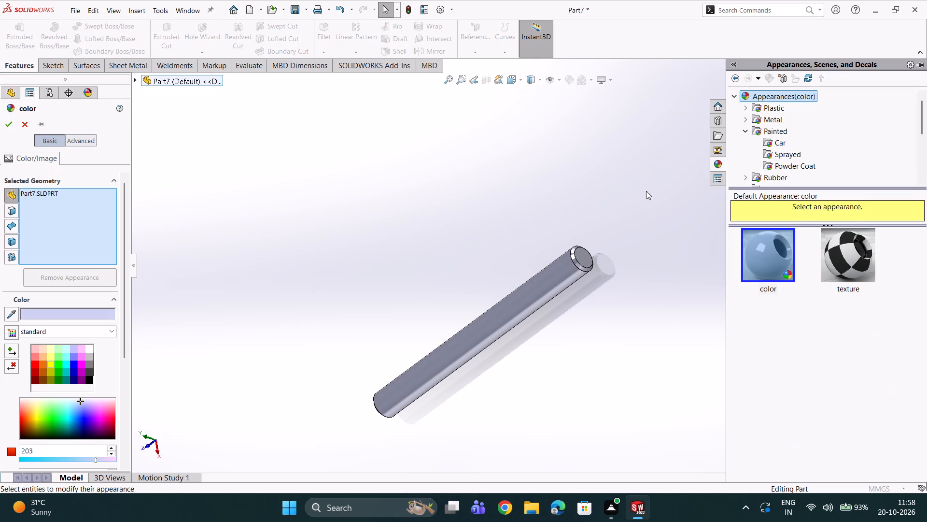
{"action": "left_click", "coordinate": [759, 127]}
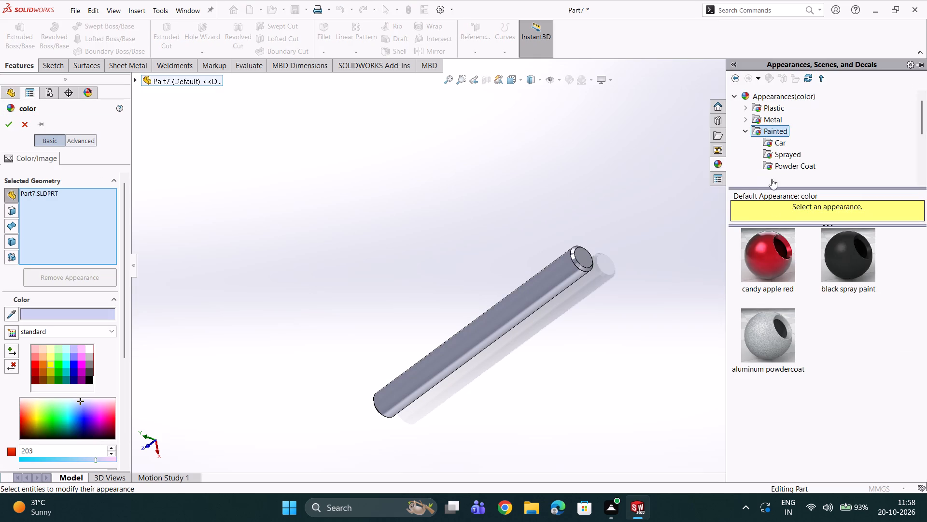
{"action": "left_click", "coordinate": [768, 137]}
{"action": "scroll", "coordinate": [798, 378], "scroll_direction": "down", "scroll_amount": 4}
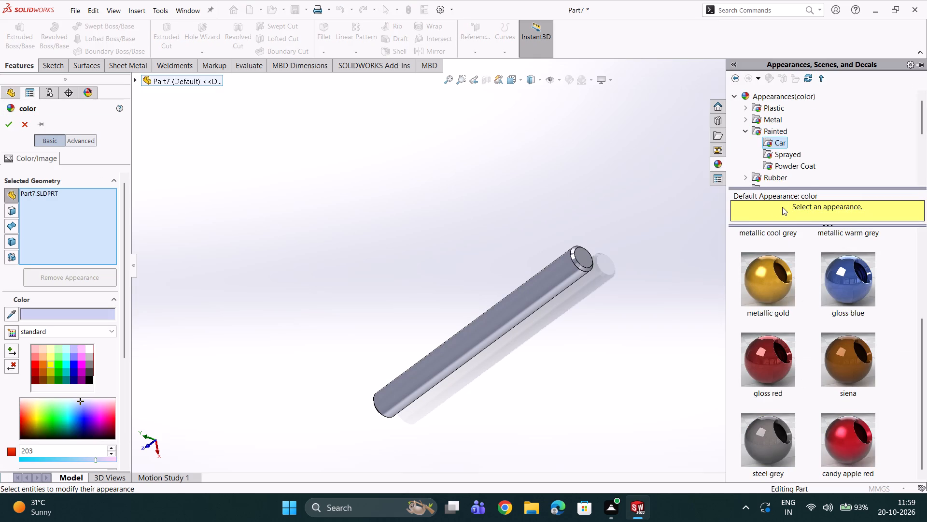
{"action": "left_click", "coordinate": [775, 157]}
{"action": "scroll", "coordinate": [789, 236], "scroll_direction": "down", "scroll_amount": 2}
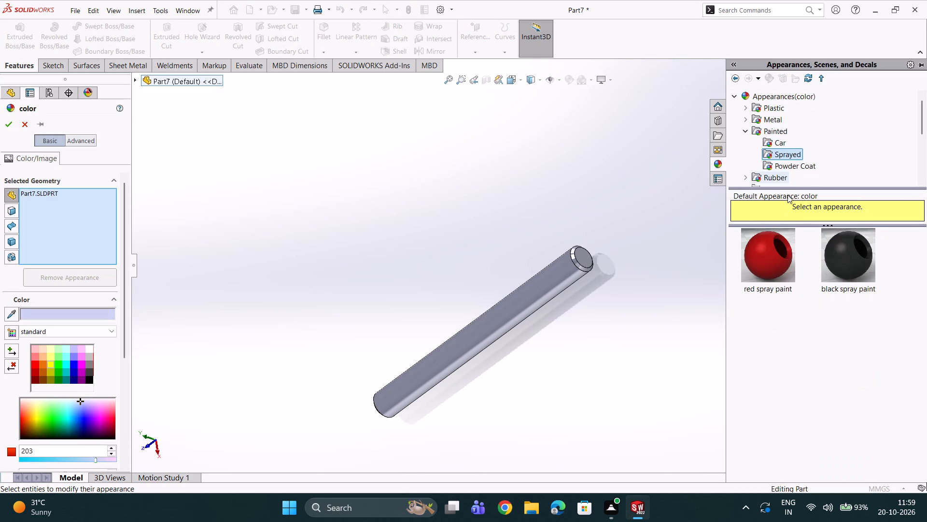
{"action": "left_click", "coordinate": [790, 168]}
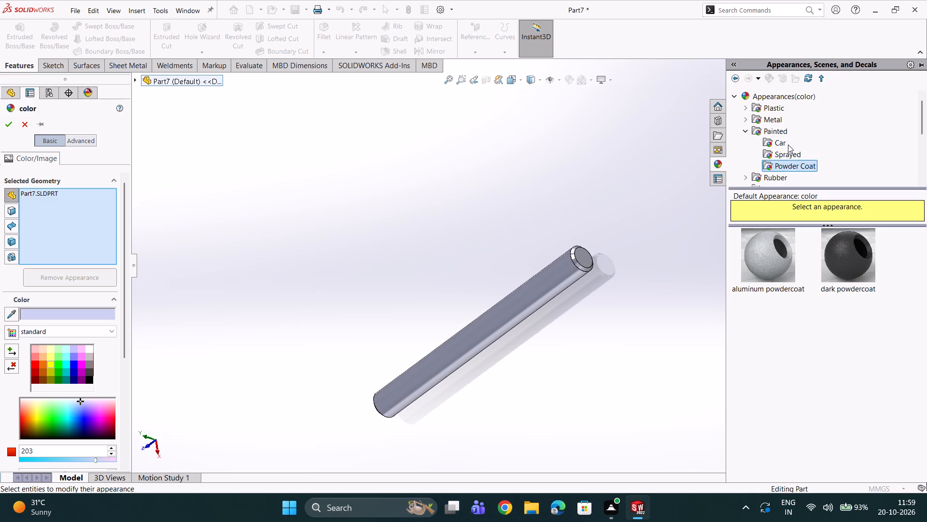
{"action": "left_click", "coordinate": [787, 152]}
{"action": "left_click", "coordinate": [782, 144]}
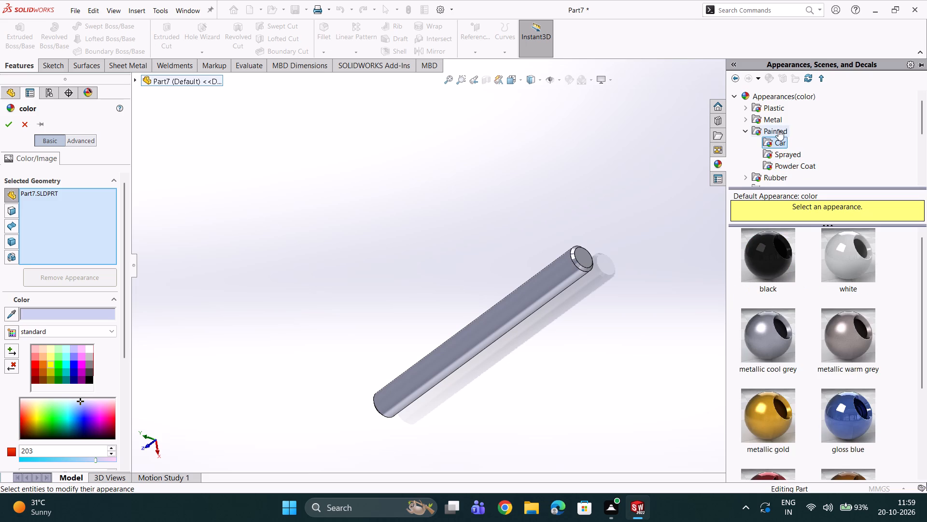
{"action": "left_click", "coordinate": [836, 261]}
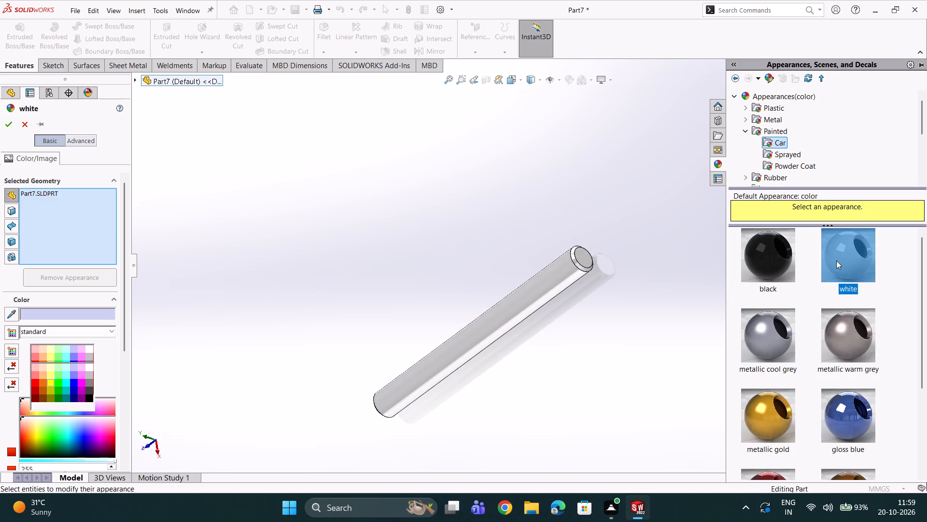
{"action": "left_click", "coordinate": [61, 378]}
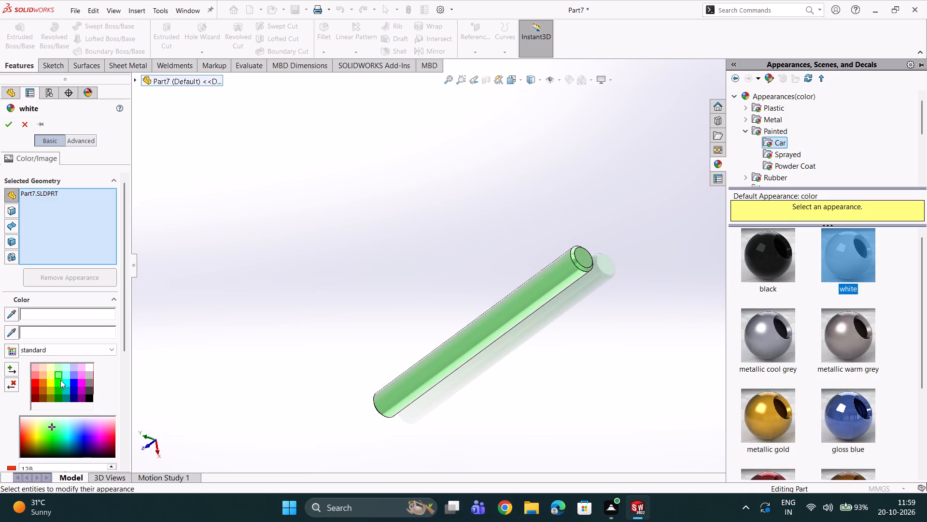
{"action": "left_click", "coordinate": [62, 384]}
{"action": "left_click", "coordinate": [60, 387]}
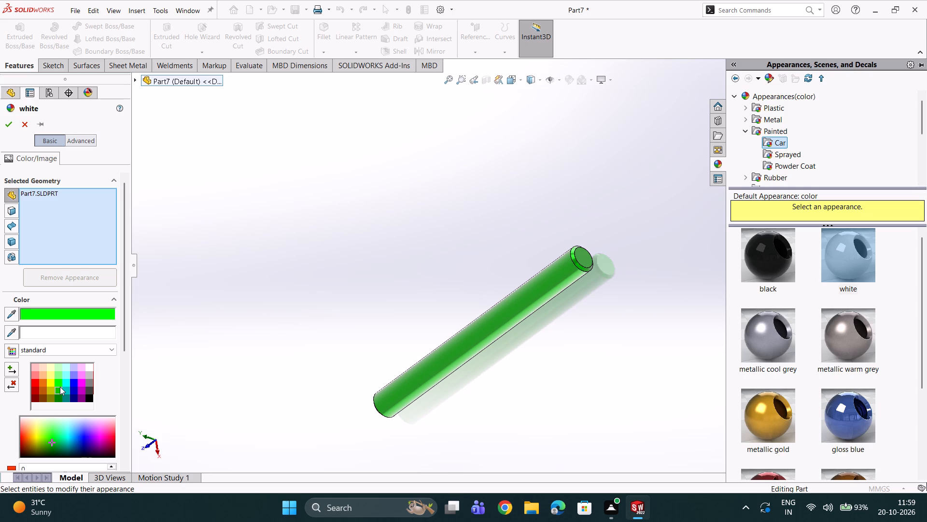
{"action": "left_click", "coordinate": [59, 381]}
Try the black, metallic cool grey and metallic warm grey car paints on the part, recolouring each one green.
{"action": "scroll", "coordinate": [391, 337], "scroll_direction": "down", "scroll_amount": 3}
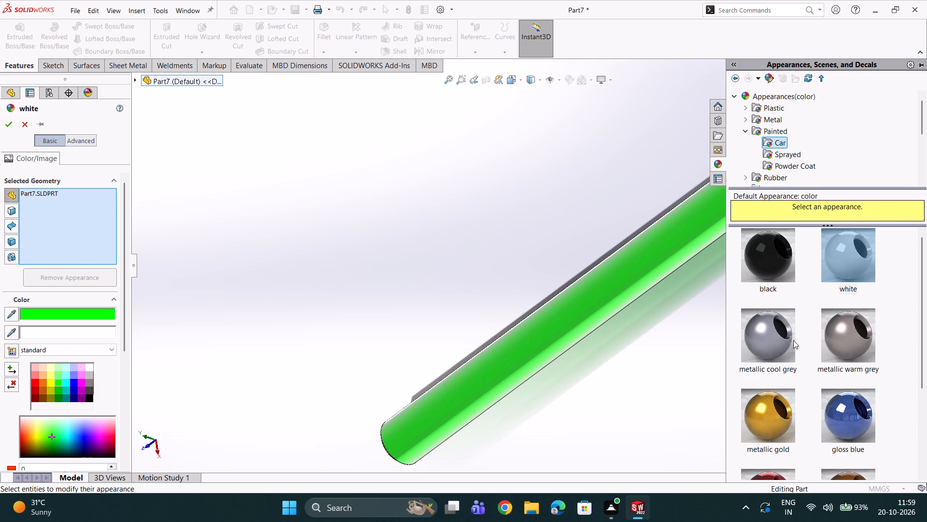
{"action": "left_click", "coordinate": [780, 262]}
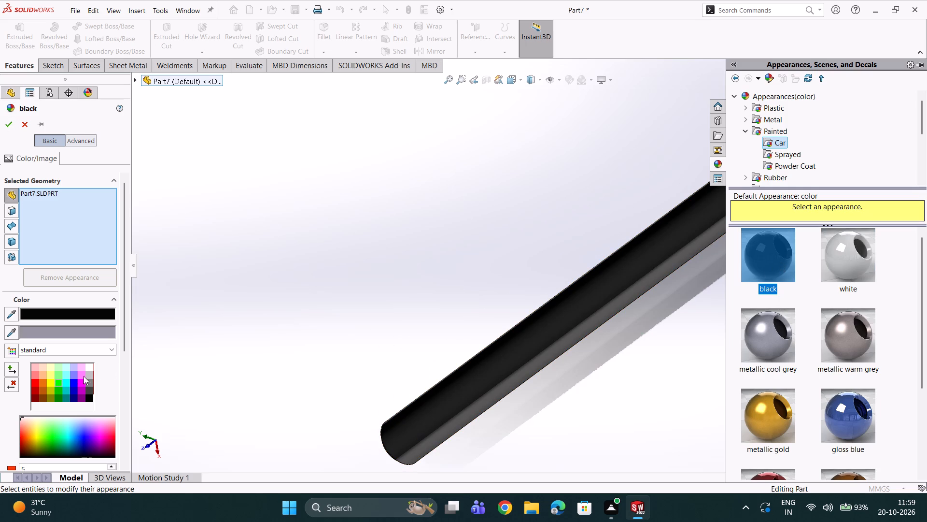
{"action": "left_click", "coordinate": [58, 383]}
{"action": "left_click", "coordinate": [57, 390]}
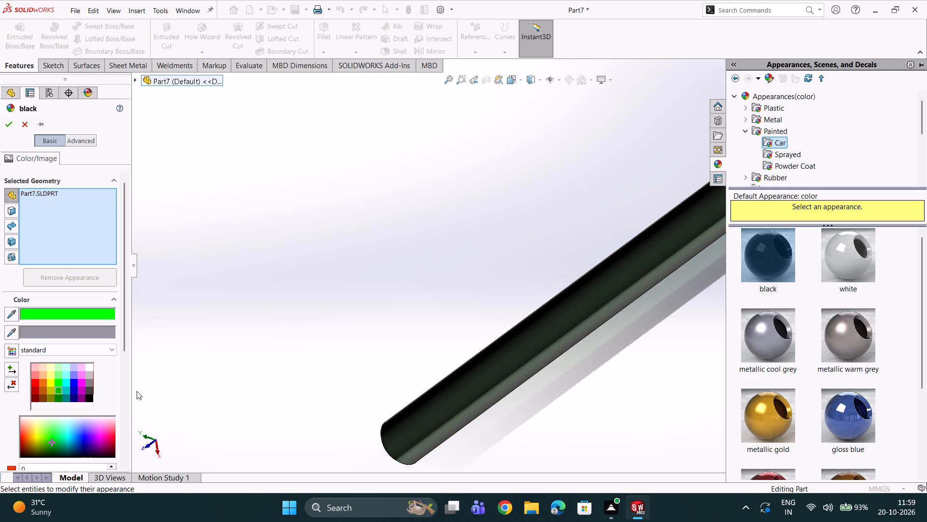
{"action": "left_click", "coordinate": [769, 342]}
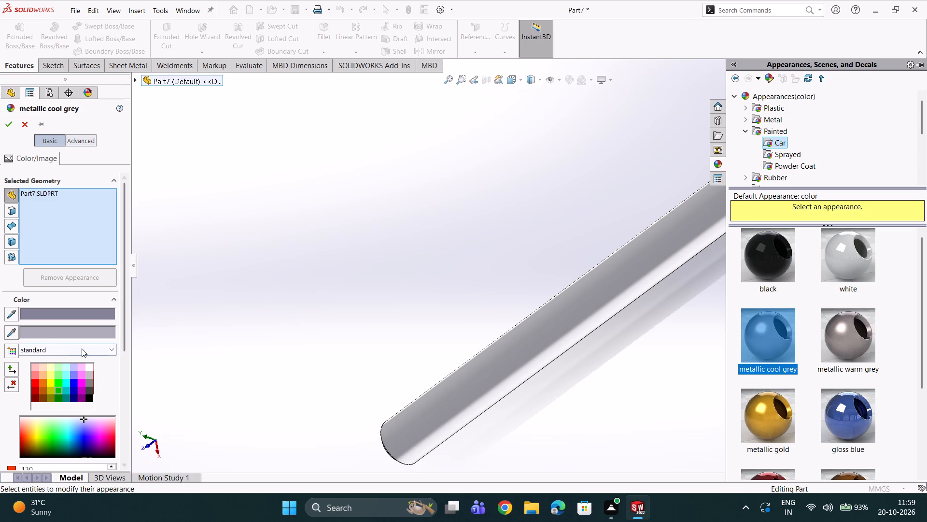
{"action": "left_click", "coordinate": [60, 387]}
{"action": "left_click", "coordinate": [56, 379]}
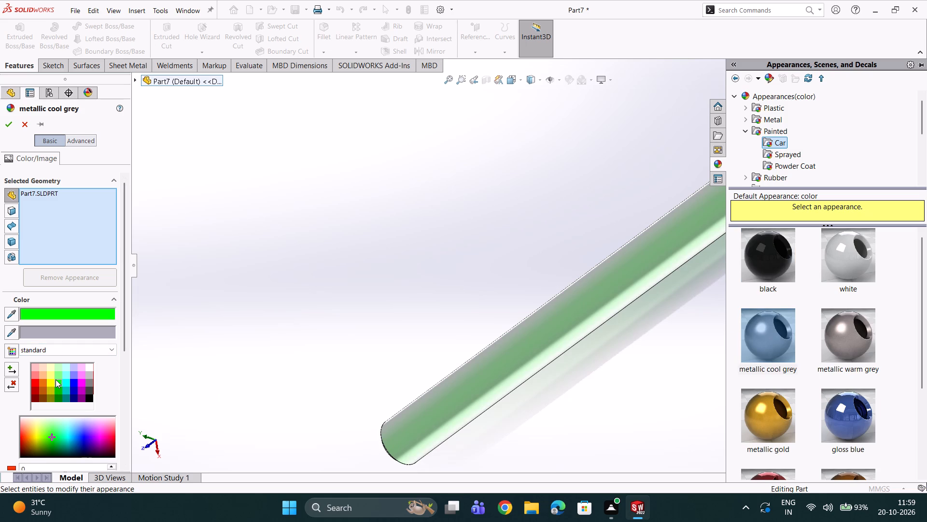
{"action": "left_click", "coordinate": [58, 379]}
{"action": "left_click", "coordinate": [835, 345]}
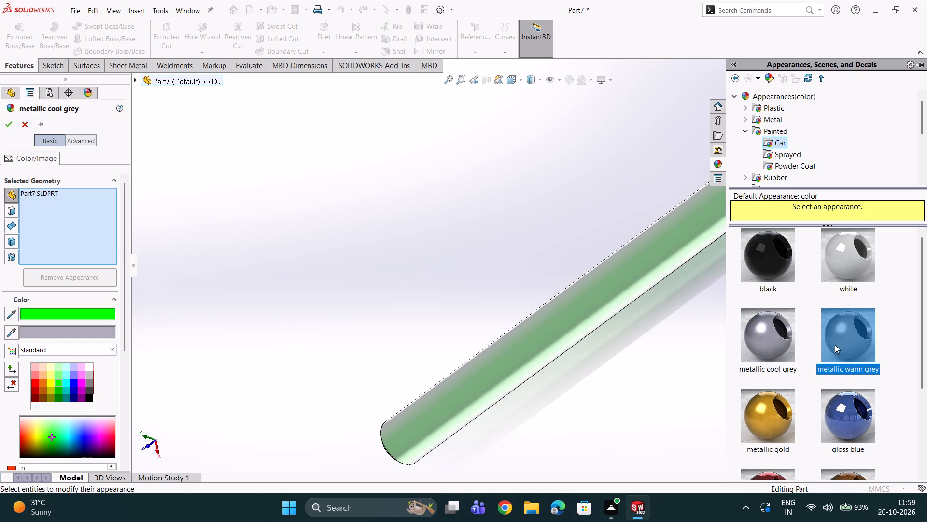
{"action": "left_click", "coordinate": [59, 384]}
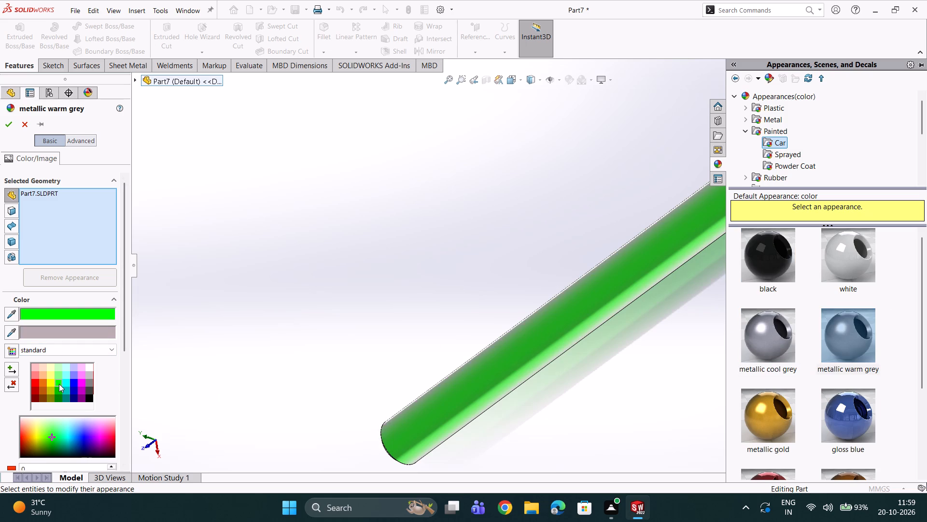
Reapply the white car paint to the part, set its colour to bright green, and accept the appearance.
{"action": "left_click", "coordinate": [858, 260]}
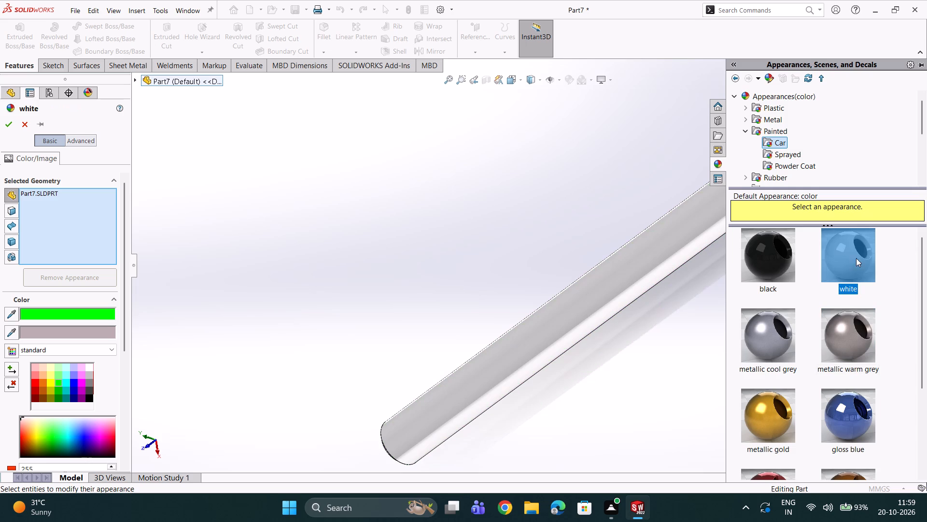
{"action": "left_click", "coordinate": [58, 379]}
{"action": "left_click", "coordinate": [56, 392]}
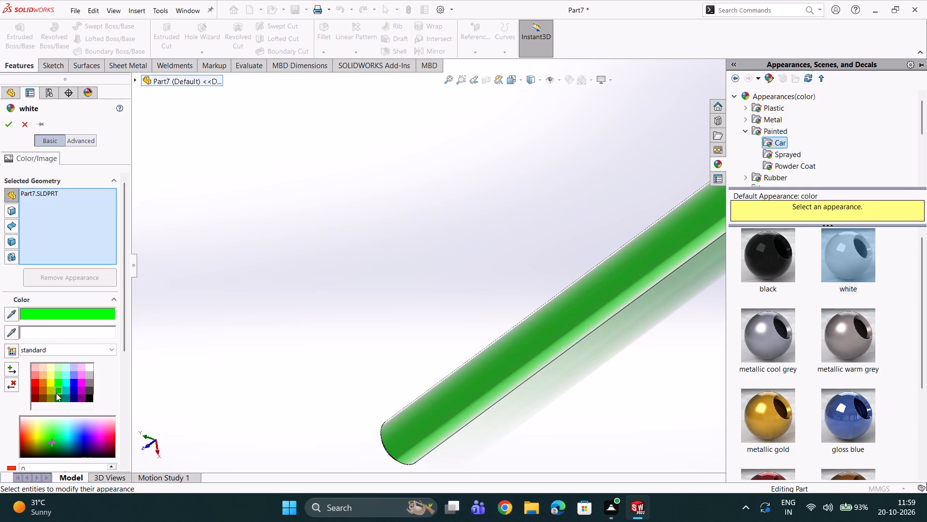
{"action": "left_click", "coordinate": [55, 399]}
{"action": "left_click", "coordinate": [58, 383]}
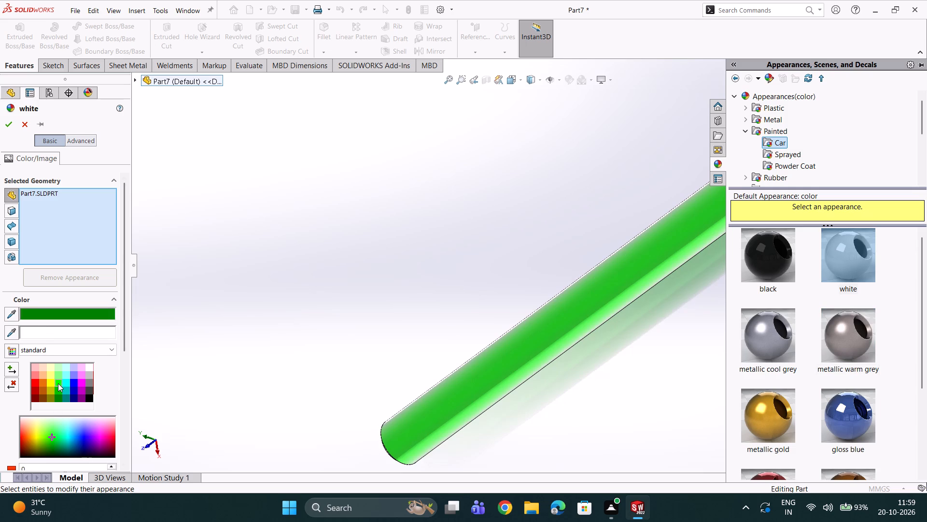
{"action": "left_click", "coordinate": [7, 118]}
Change the background scene to Plain White.
{"action": "scroll", "coordinate": [365, 264], "scroll_direction": "up", "scroll_amount": 2}
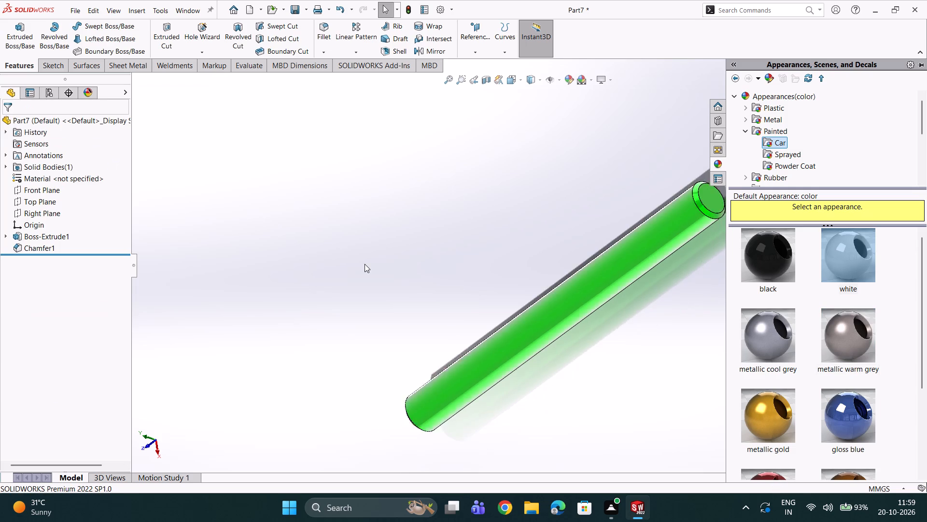
{"action": "scroll", "coordinate": [484, 278], "scroll_direction": "up", "scroll_amount": 1}
{"action": "left_click", "coordinate": [484, 278]}
{"action": "middle_click_drag", "start_coordinate": [537, 268], "coordinate": [582, 229]}
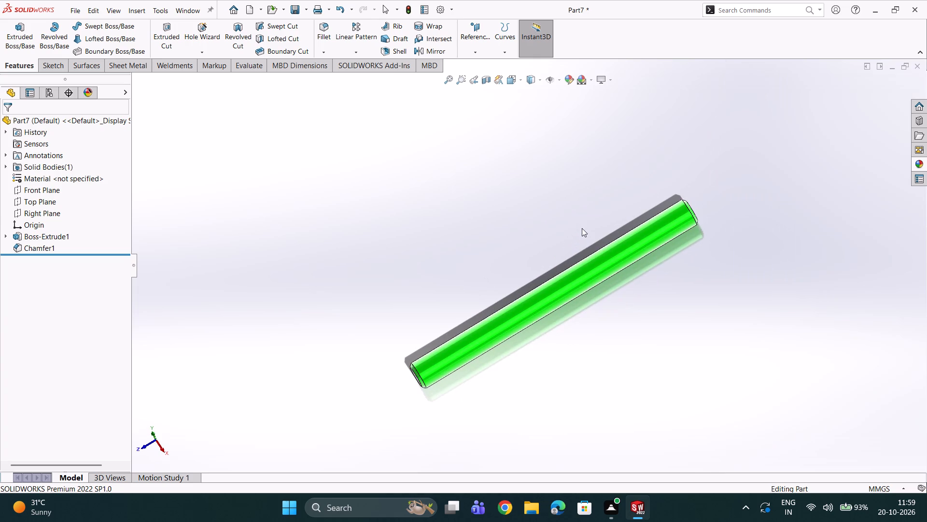
{"action": "left_click", "coordinate": [594, 79]}
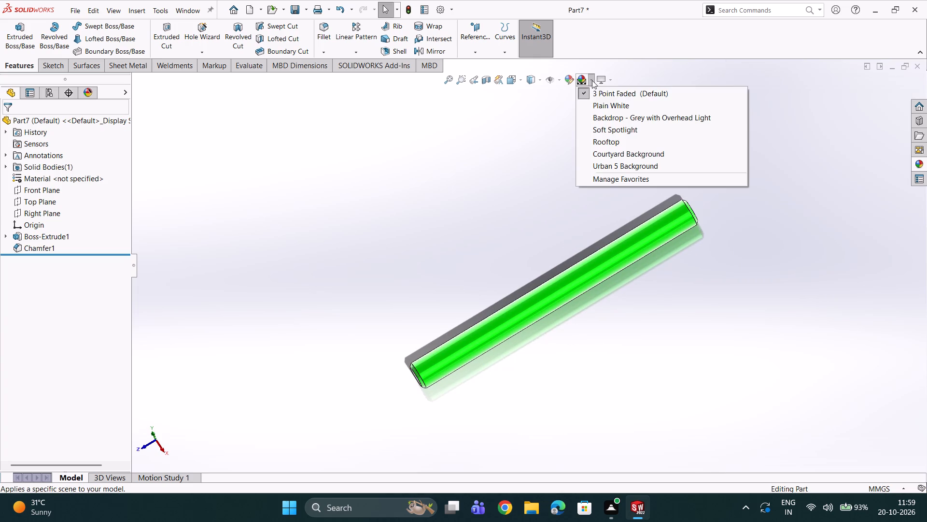
{"action": "left_click", "coordinate": [600, 107]}
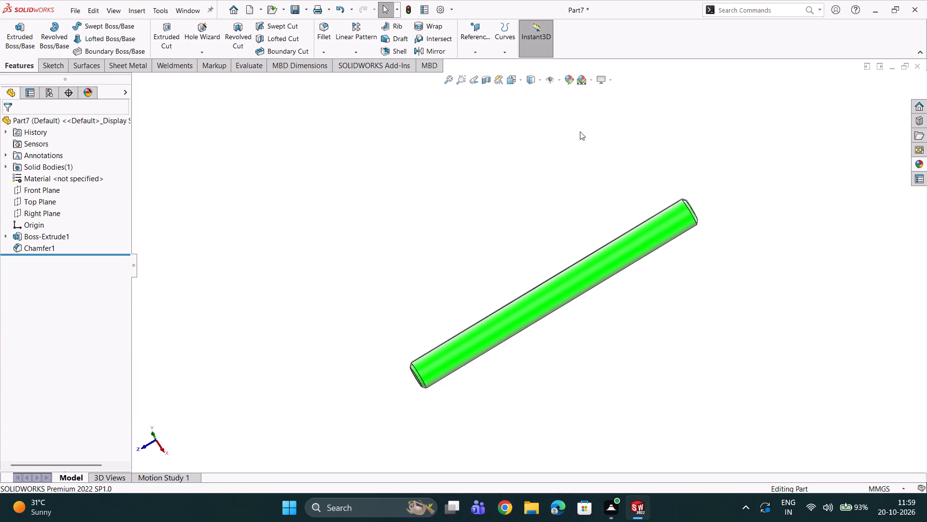
Change the background scene to 3 Point Faded.
{"action": "left_click", "coordinate": [589, 79]}
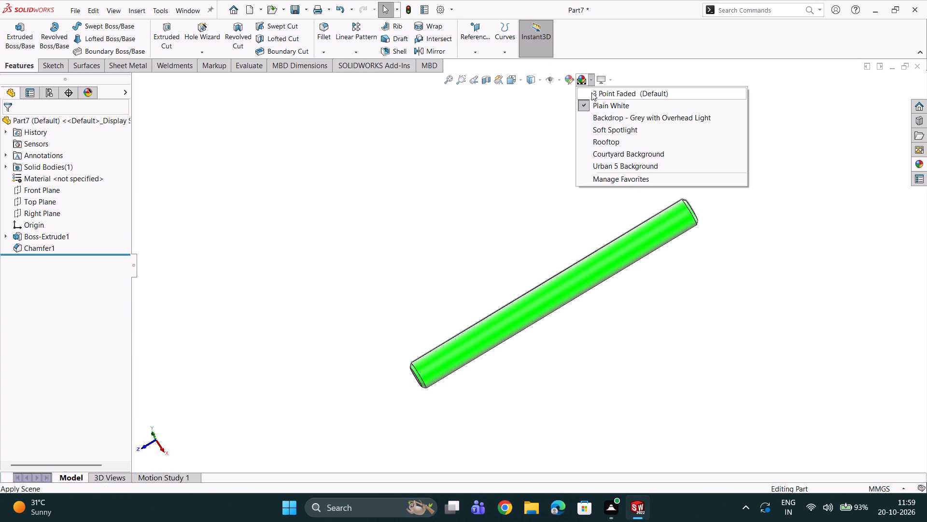
{"action": "double_click", "coordinate": [596, 94]}
Save the green rod in the Documents folder as a SOLIDWORKS part named F6.
{"action": "key", "text": "ctrl+s"}
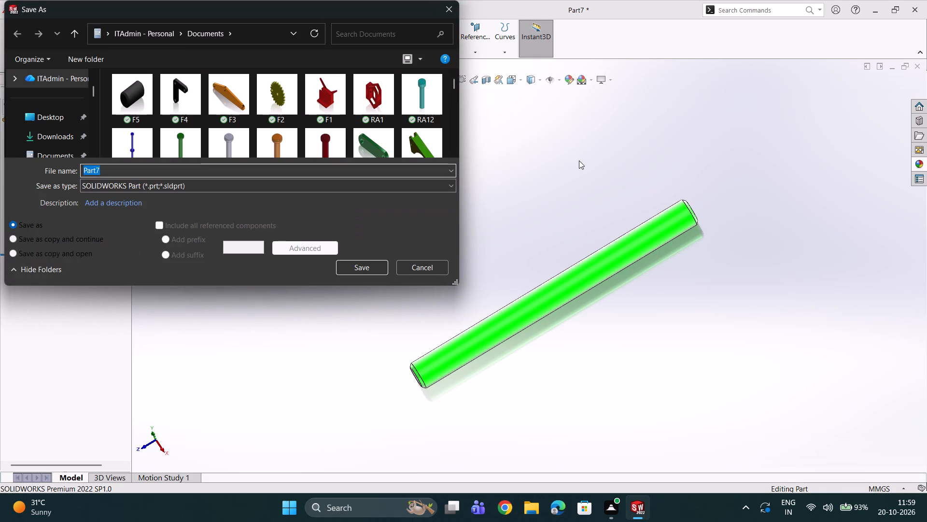
{"action": "key", "text": "f"}
{"action": "key", "text": "6"}
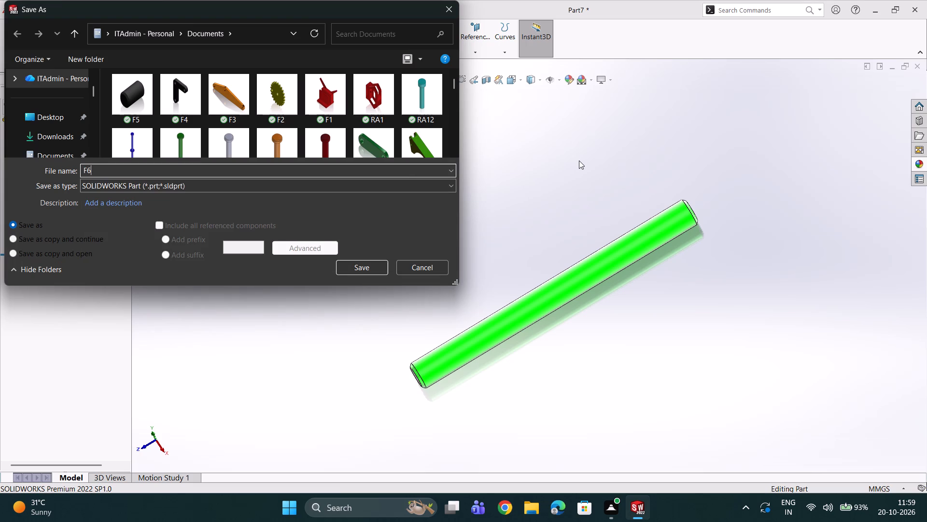
{"action": "key", "text": "Return"}
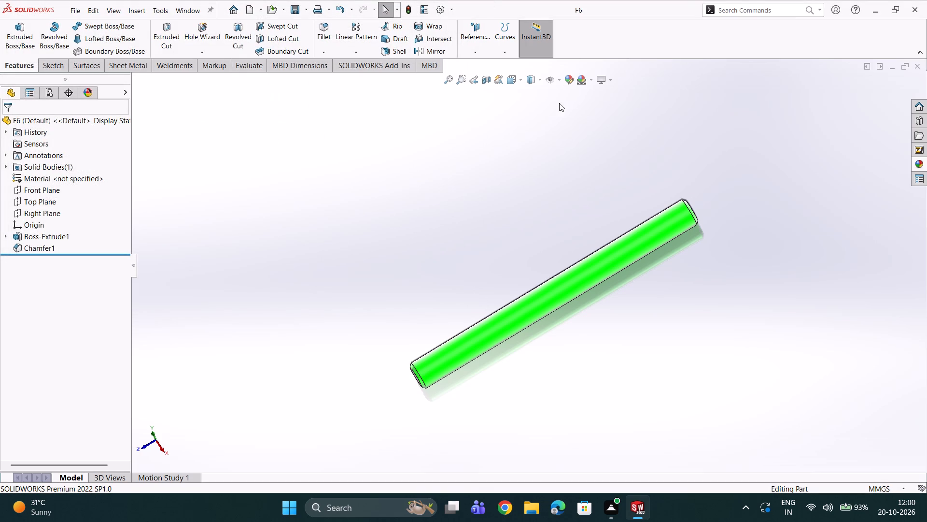
{"action": "left_click", "coordinate": [343, 224]}
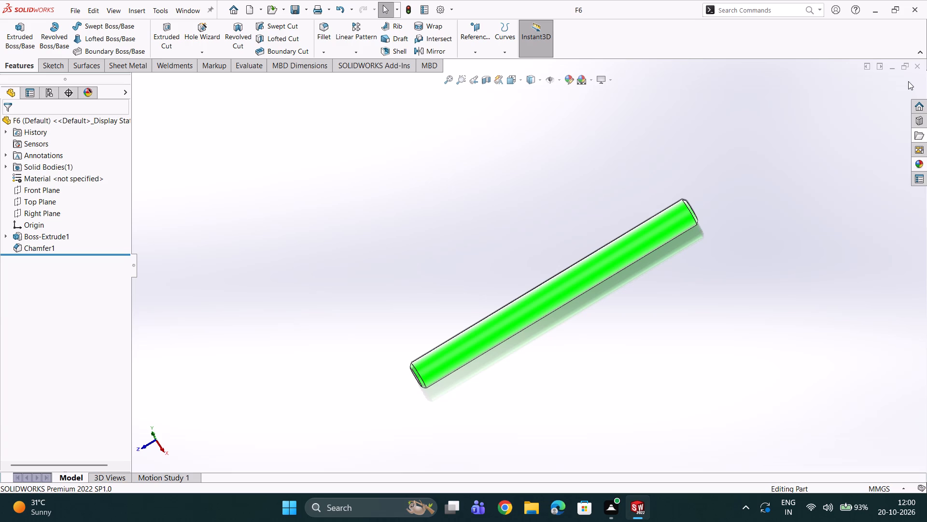
Close the saved F6 part and create a new part document.
{"action": "left_click", "coordinate": [920, 69]}
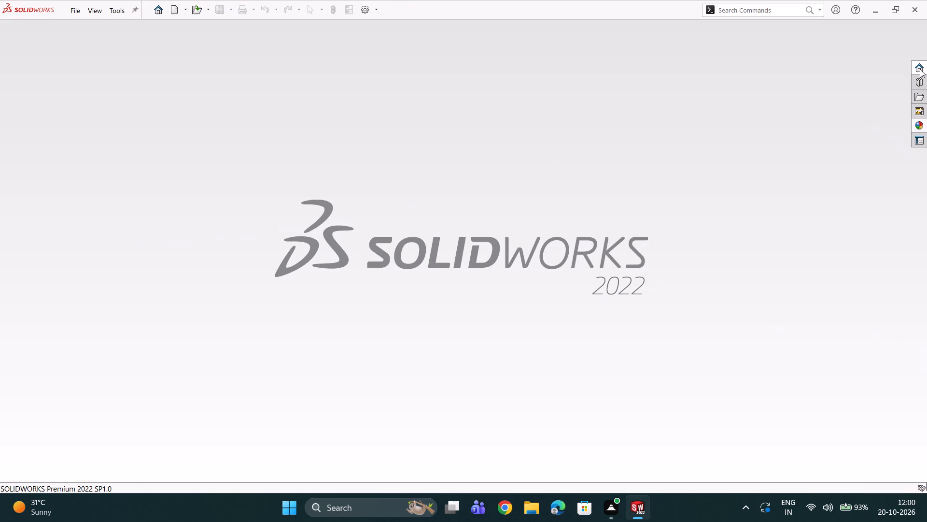
{"action": "left_click", "coordinate": [158, 10]}
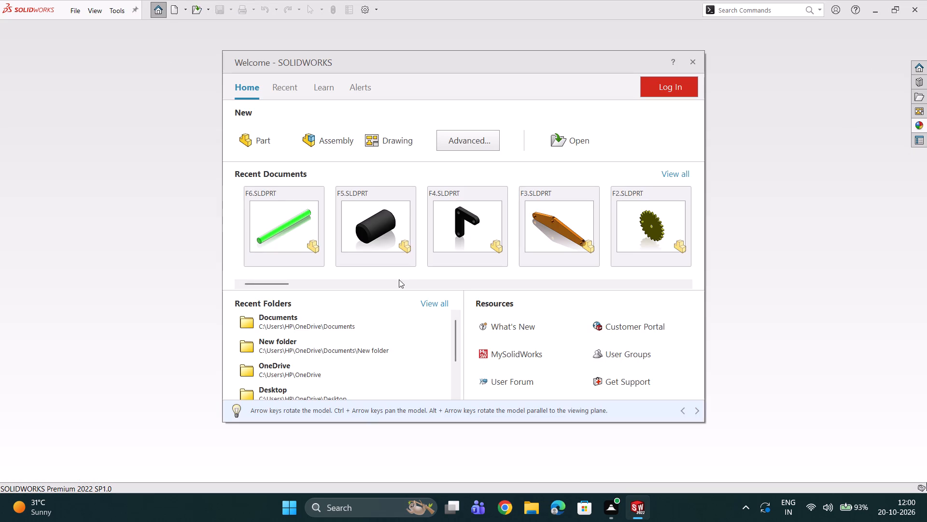
{"action": "left_click", "coordinate": [262, 148]}
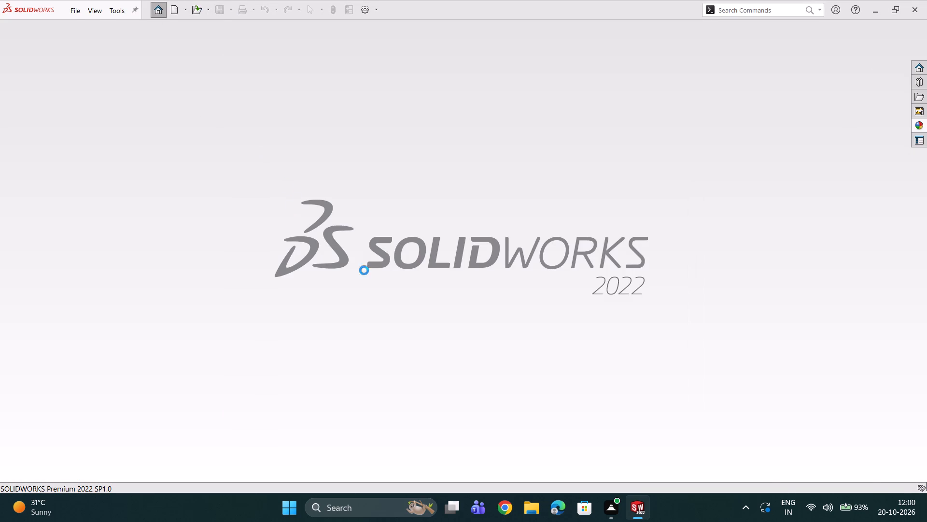
Set the new part's document units to MMGS (millimeter, gram, second).
{"action": "left_click", "coordinate": [901, 488]}
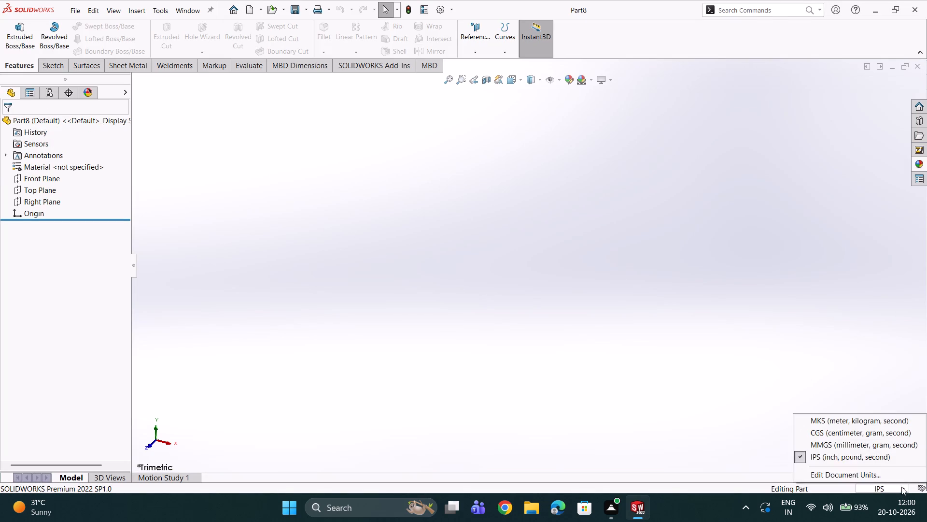
{"action": "left_click", "coordinate": [876, 448]}
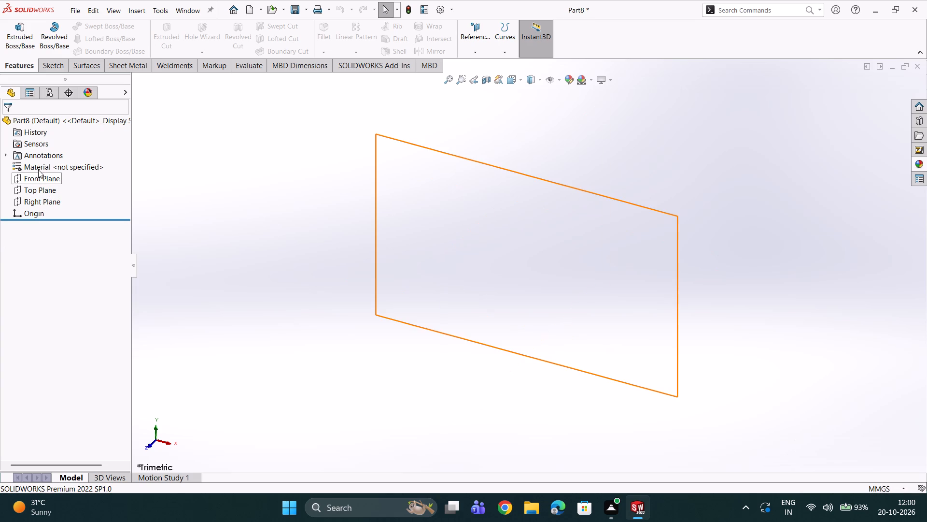
On the Front Plane, sketch a horizontal centerpoint slot at the origin, about 130 mm between centres and 27 mm wide.
{"action": "left_click", "coordinate": [38, 177]}
{"action": "left_click", "coordinate": [45, 169]}
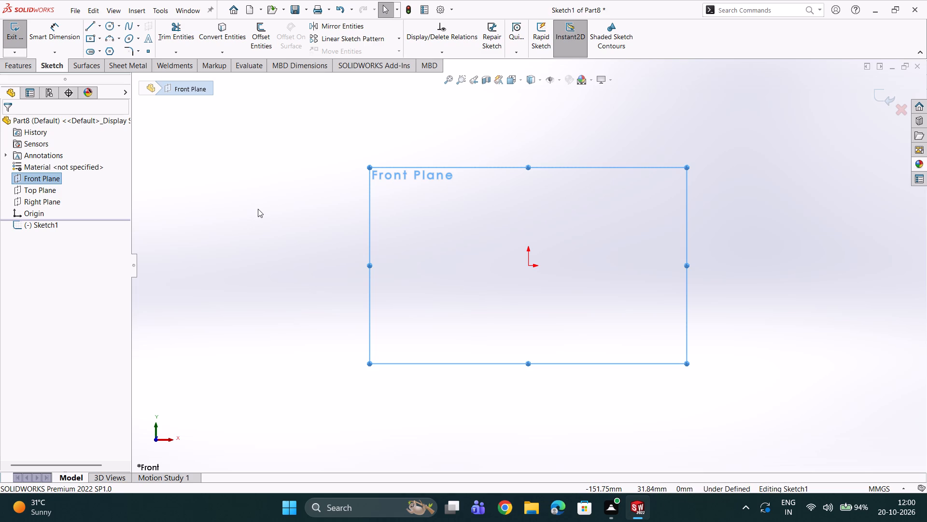
{"action": "left_click", "coordinate": [89, 51]}
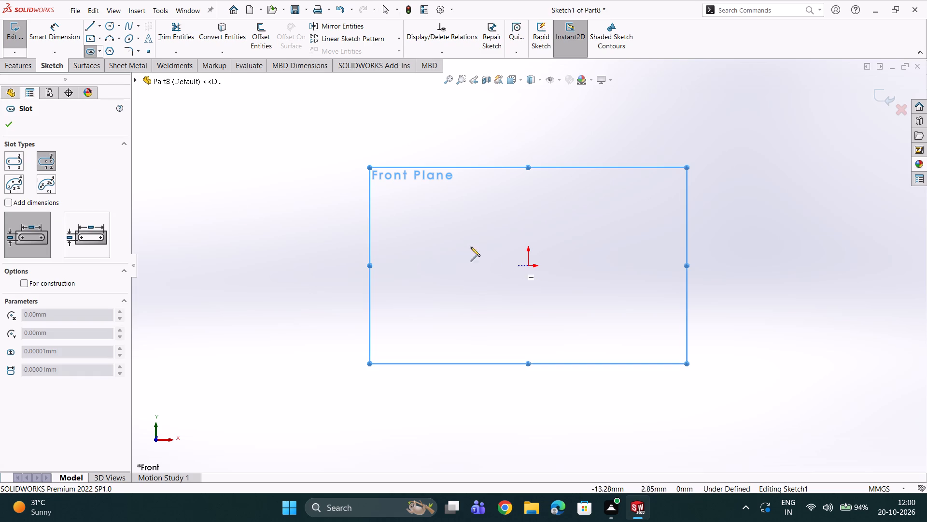
{"action": "double_click", "coordinate": [528, 266]}
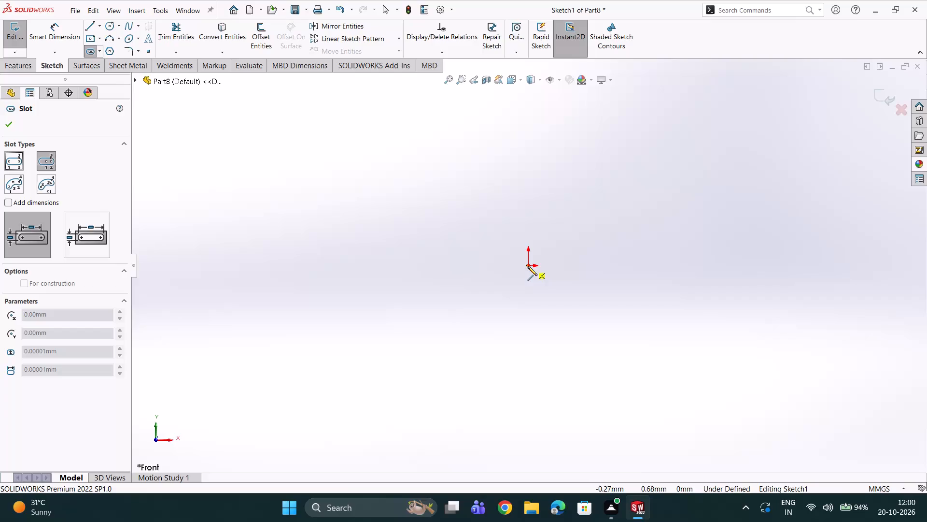
{"action": "left_click", "coordinate": [527, 265]}
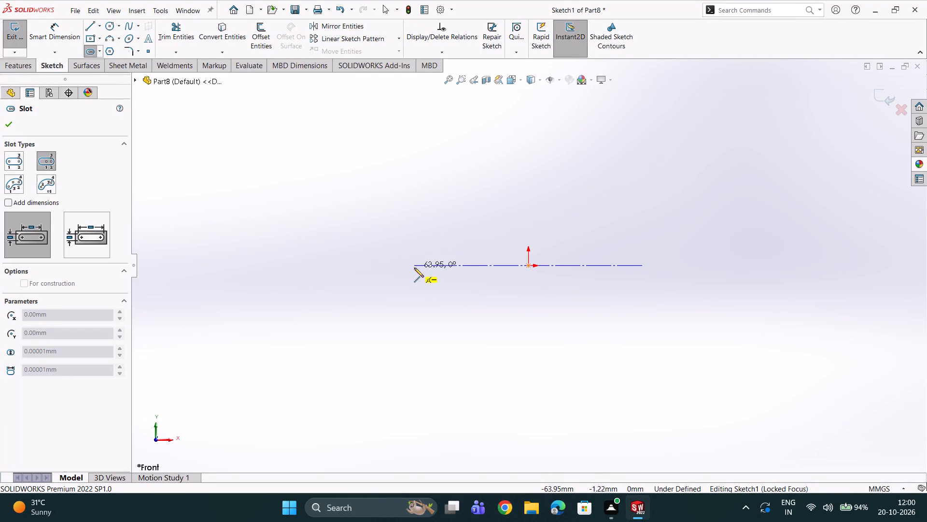
{"action": "left_click", "coordinate": [412, 268]}
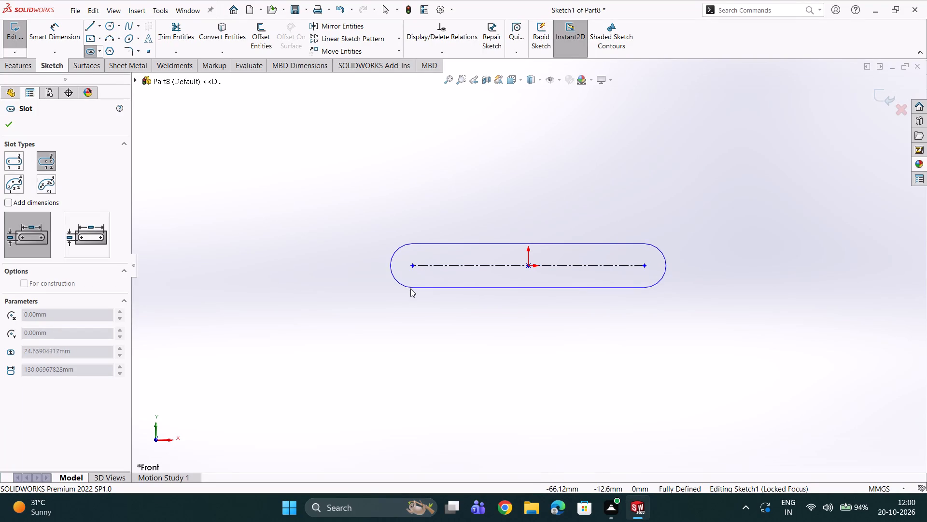
{"action": "left_click", "coordinate": [410, 290]}
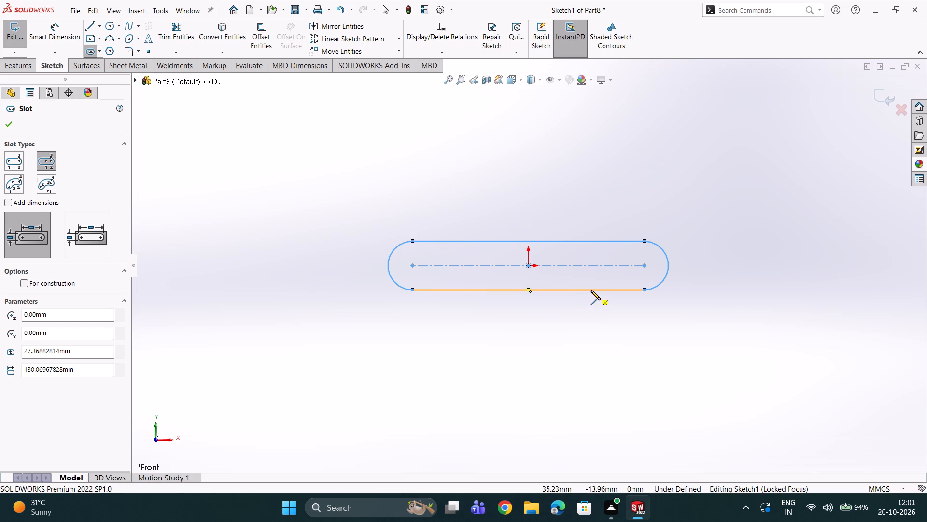
Sketch a vertical centerpoint slot centred on the horizontal slot's lower edge, right of the origin, about 48 mm between centres and 16 mm wide.
{"action": "left_click", "coordinate": [591, 290]}
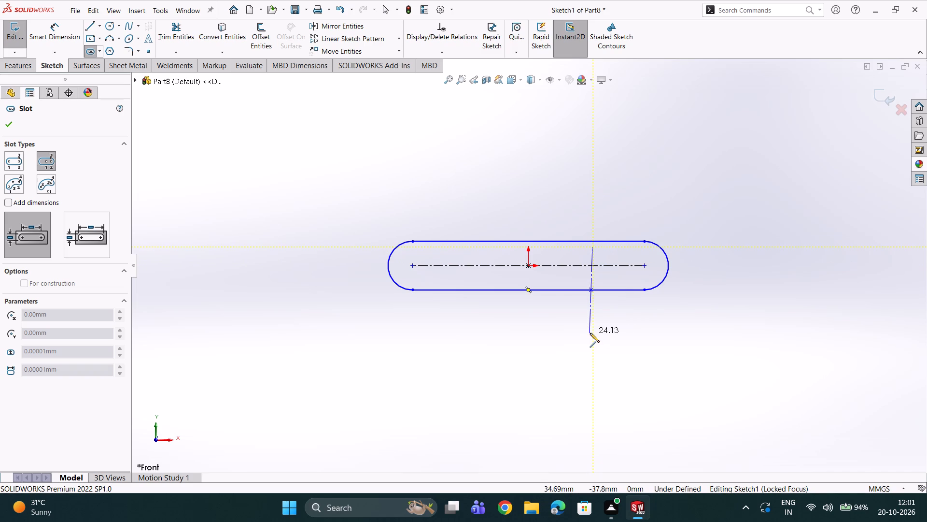
{"action": "left_click", "coordinate": [590, 333]}
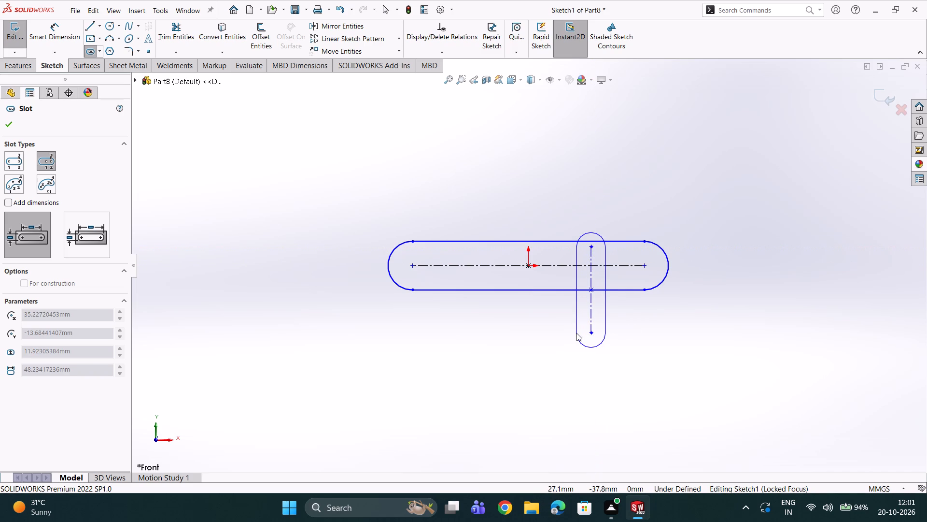
{"action": "double_click", "coordinate": [576, 333]}
Sketch circles at the horizontal slot's left and right arc centres and the vertical slot's lower one, radii about 4.7, 5.8 and 4.2 mm.
{"action": "scroll", "coordinate": [580, 332], "scroll_direction": "down", "scroll_amount": 2}
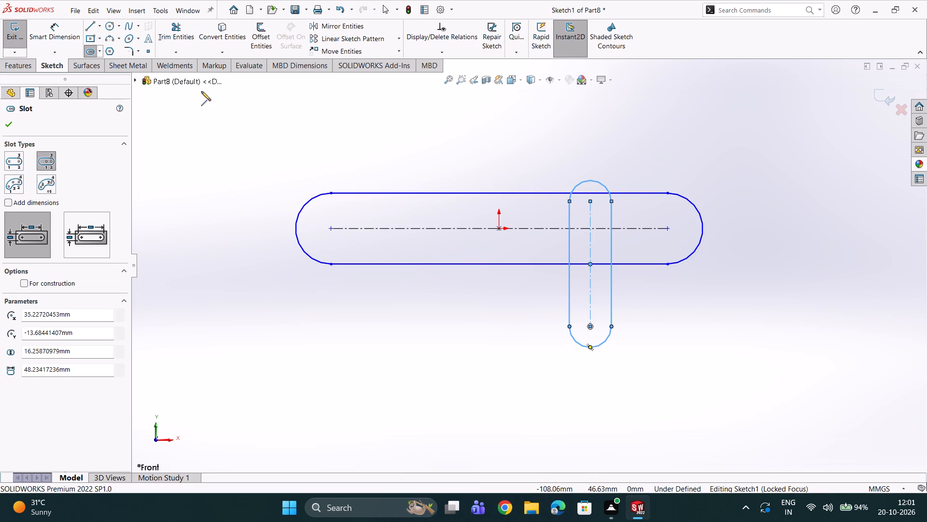
{"action": "left_click", "coordinate": [109, 26]}
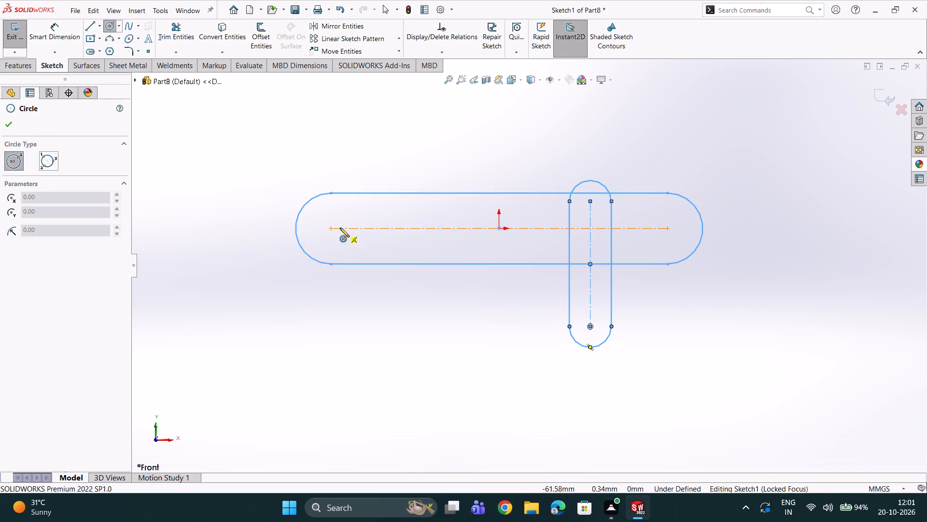
{"action": "left_click", "coordinate": [330, 228]}
{"action": "left_click", "coordinate": [328, 241]}
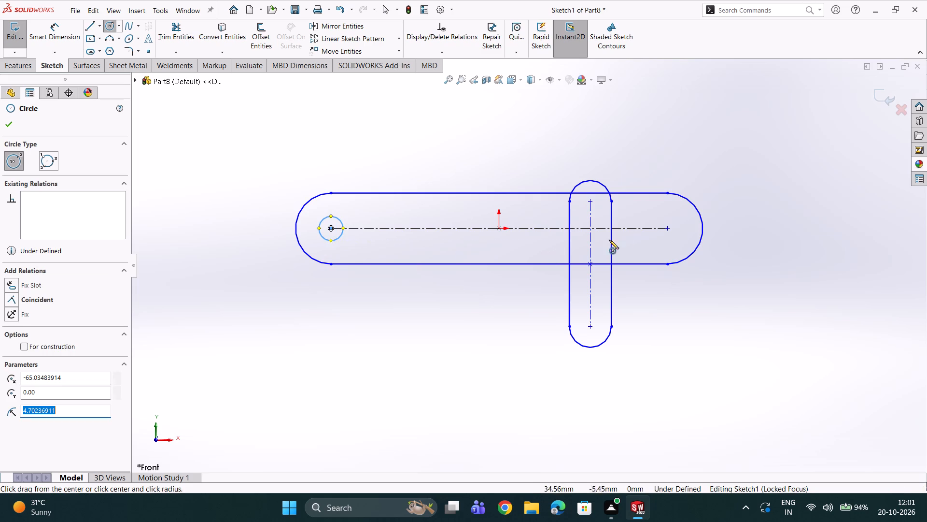
{"action": "double_click", "coordinate": [666, 230]}
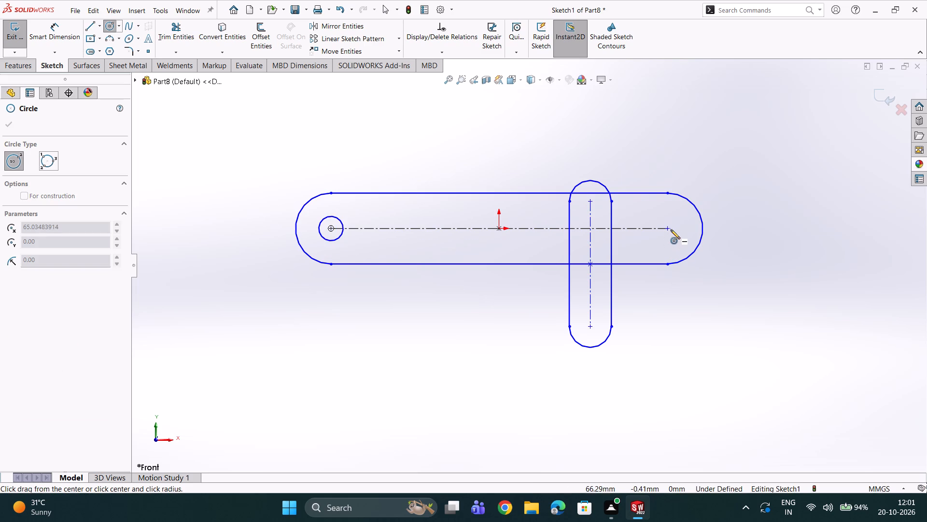
{"action": "left_click", "coordinate": [668, 230]}
{"action": "left_click", "coordinate": [661, 242]}
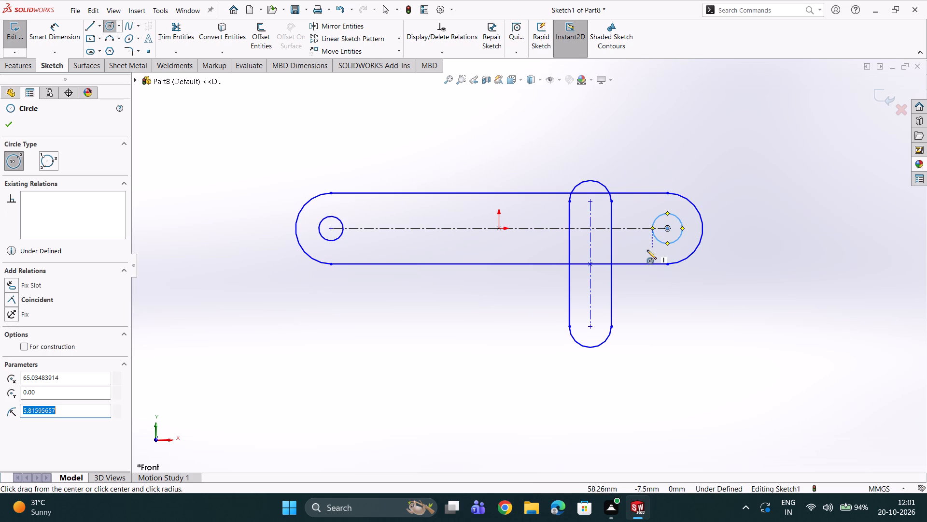
{"action": "left_click", "coordinate": [591, 327]}
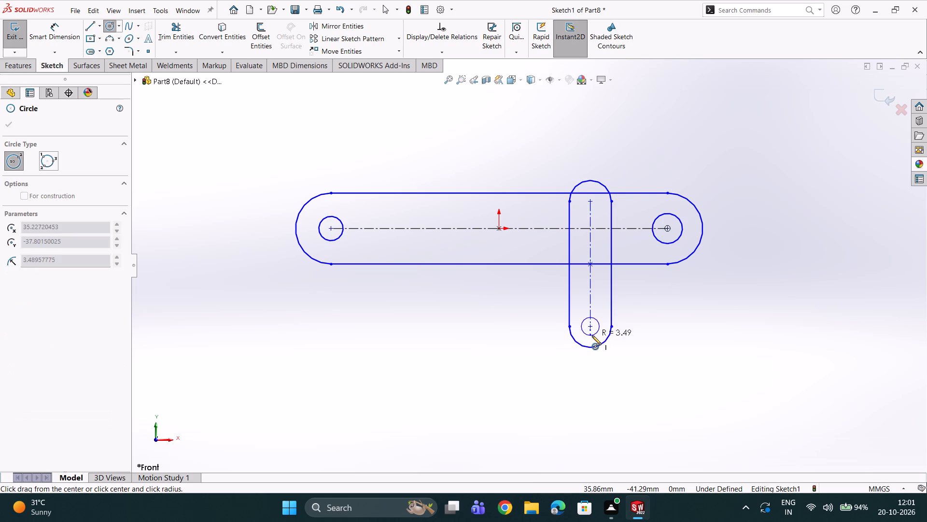
{"action": "left_click", "coordinate": [596, 335]}
{"action": "scroll", "coordinate": [604, 307], "scroll_direction": "down", "scroll_amount": 1}
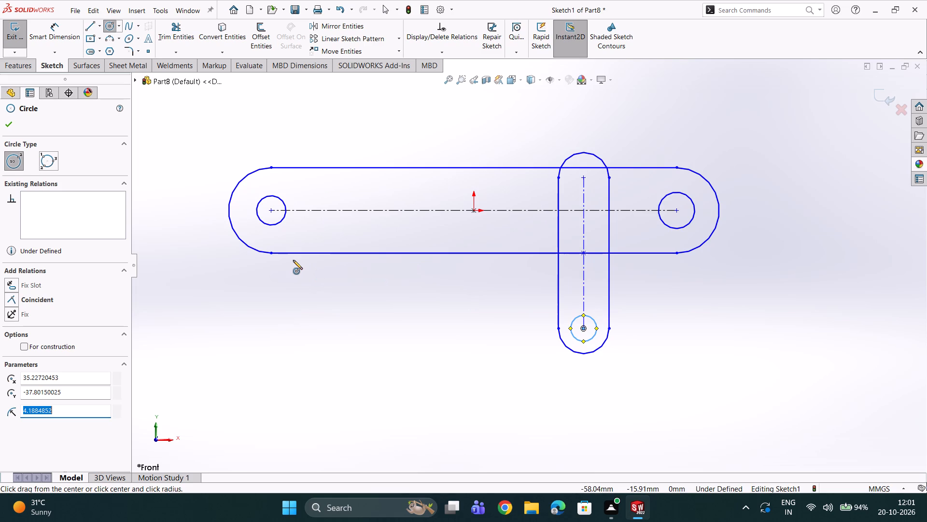
{"action": "key", "text": "Escape"}
Apply an Equal relation to the three circles at the slot ends.
{"action": "left_click", "coordinate": [282, 223], "text": "ctrl"}
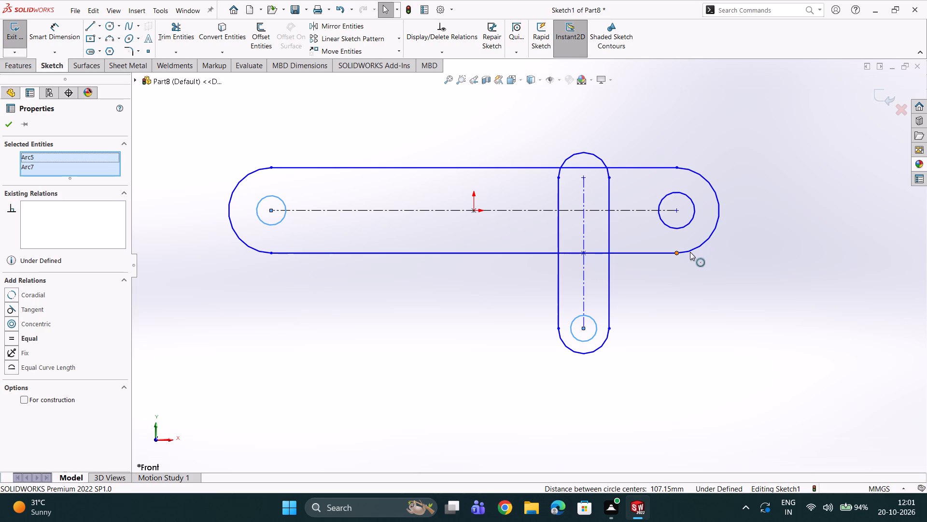
{"action": "left_click", "coordinate": [679, 229], "text": "ctrl"}
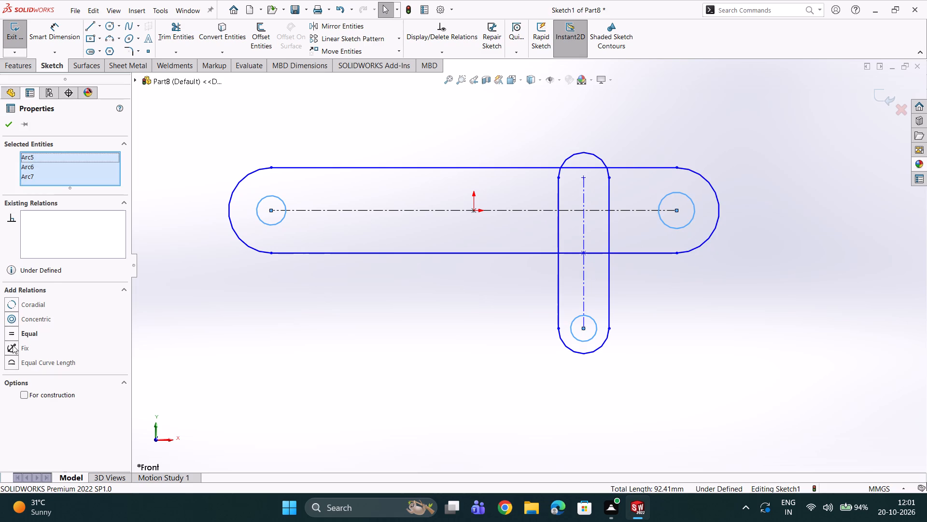
{"action": "double_click", "coordinate": [13, 334]}
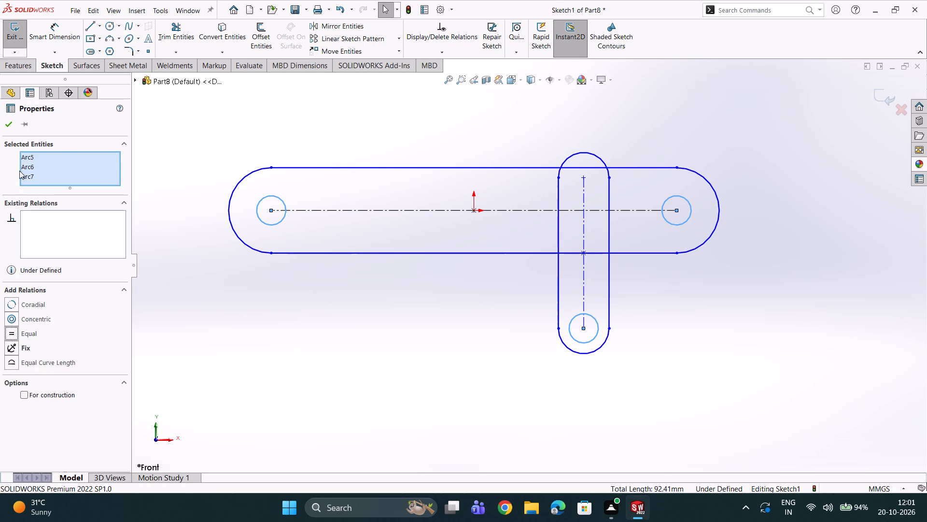
{"action": "left_click", "coordinate": [10, 333]}
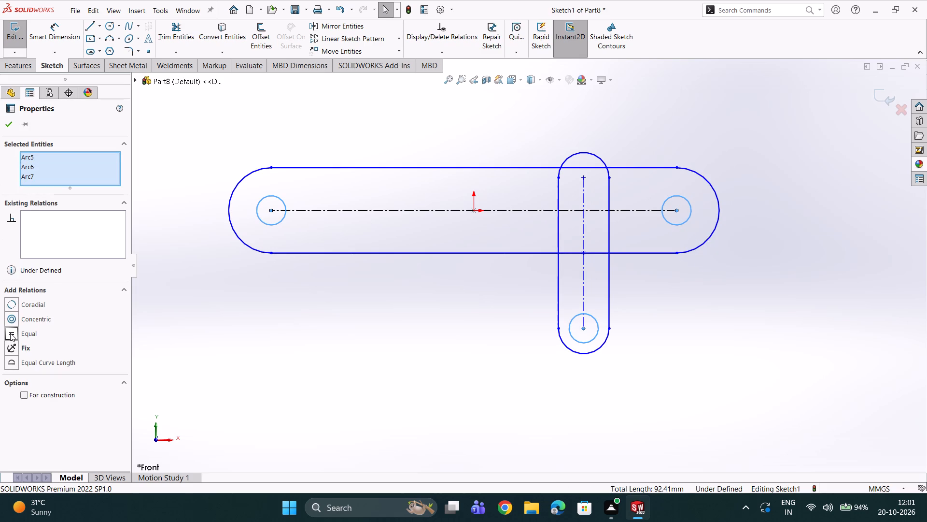
{"action": "left_click", "coordinate": [10, 333]}
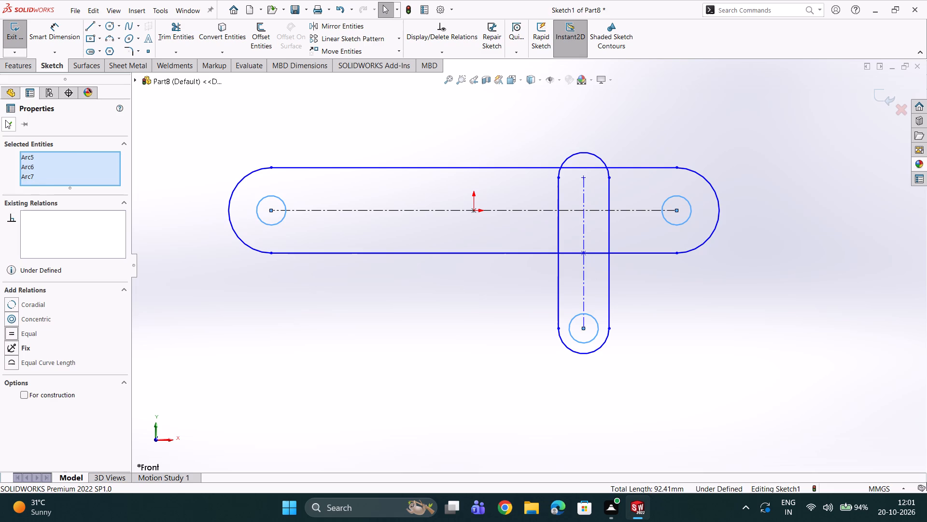
{"action": "left_click", "coordinate": [5, 120]}
Dimension the horizontal slot's left end arc with a radius of 5 mm.
{"action": "scroll", "coordinate": [466, 288], "scroll_direction": "down", "scroll_amount": 2}
{"action": "scroll", "coordinate": [373, 232], "scroll_direction": "up", "scroll_amount": 2}
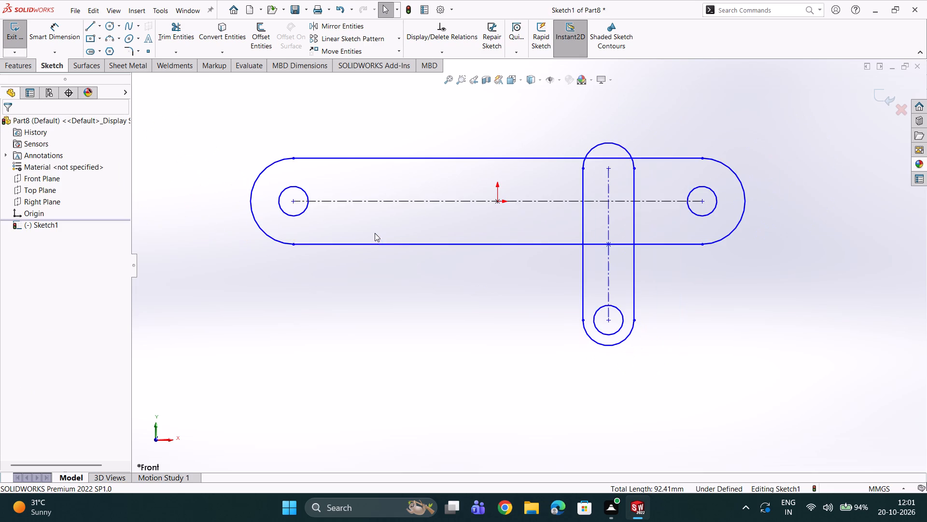
{"action": "left_click", "coordinate": [63, 33]}
{"action": "left_click", "coordinate": [257, 180]}
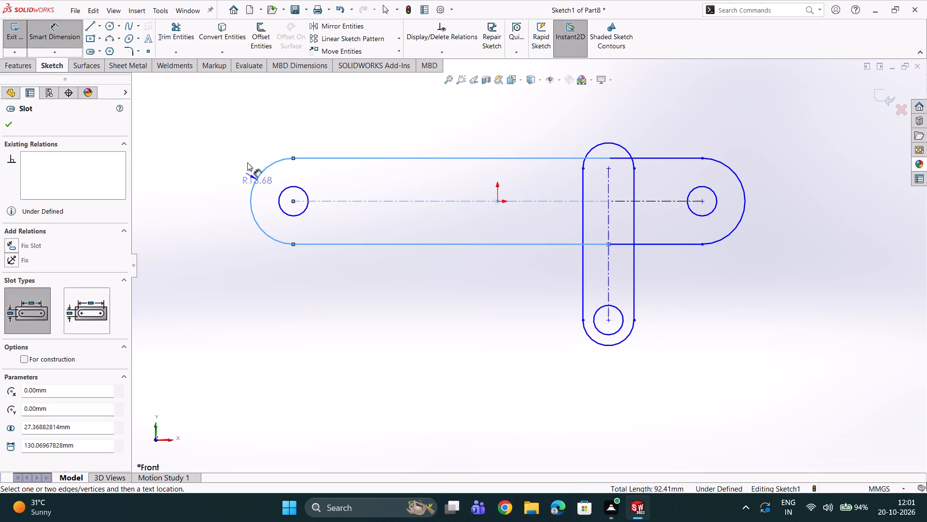
{"action": "left_click", "coordinate": [221, 160]}
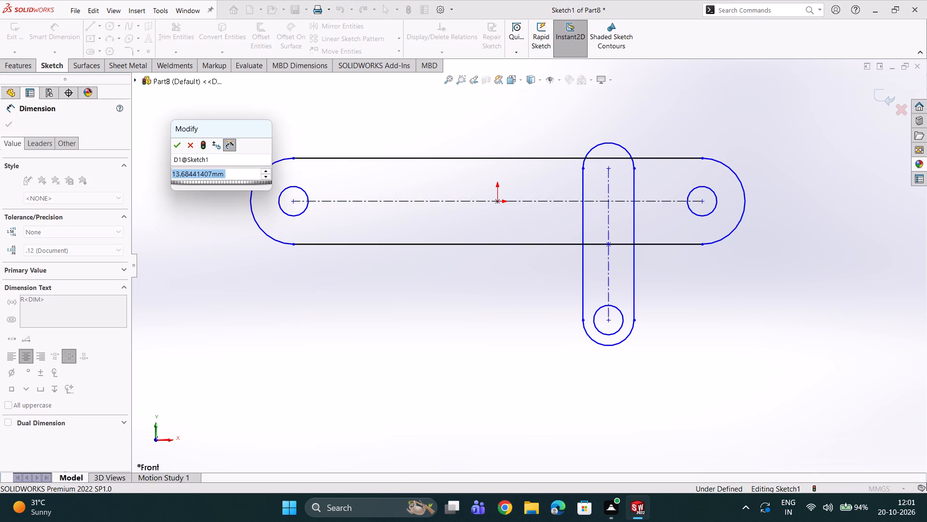
{"action": "key", "text": "5"}
{"action": "key", "text": "Return"}
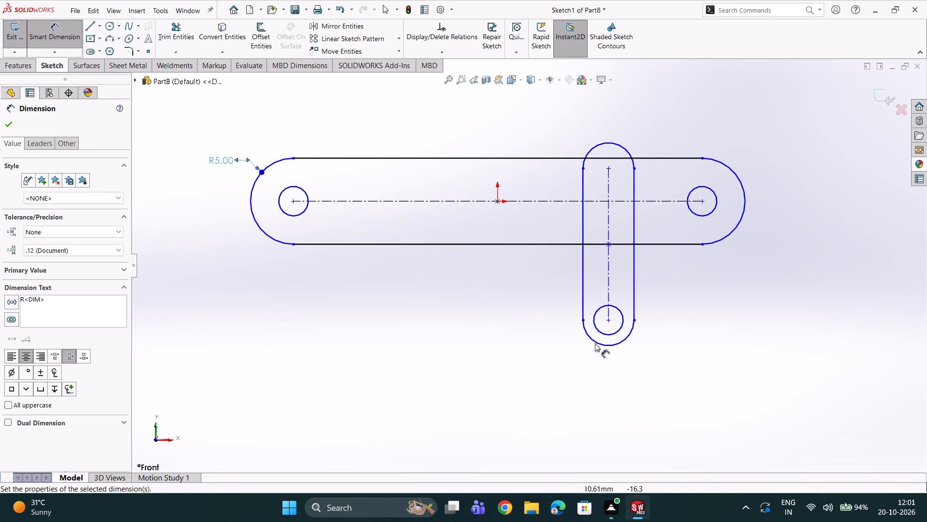
Dimension the vertical slot's lower end arc with a radius of 5 mm.
{"action": "double_click", "coordinate": [609, 343]}
{"action": "left_click", "coordinate": [625, 390]}
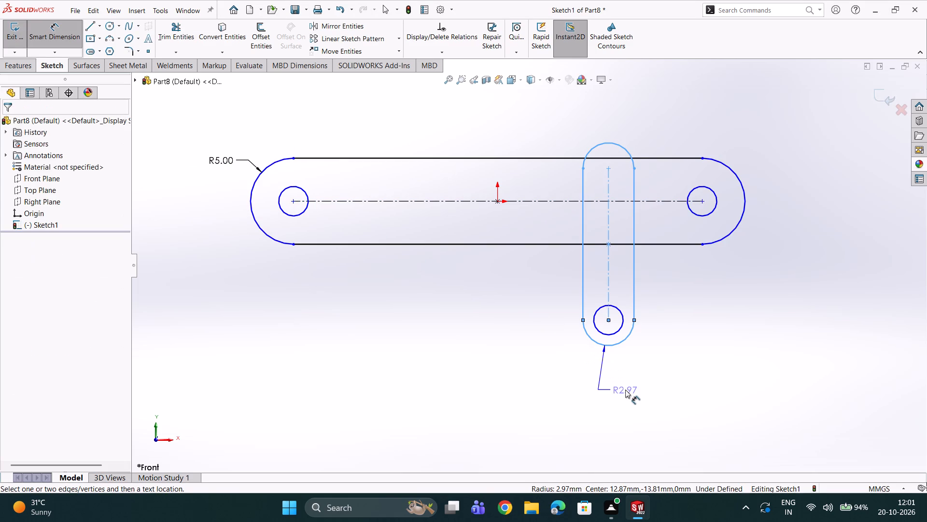
{"action": "key", "text": "5"}
{"action": "key", "text": "Return"}
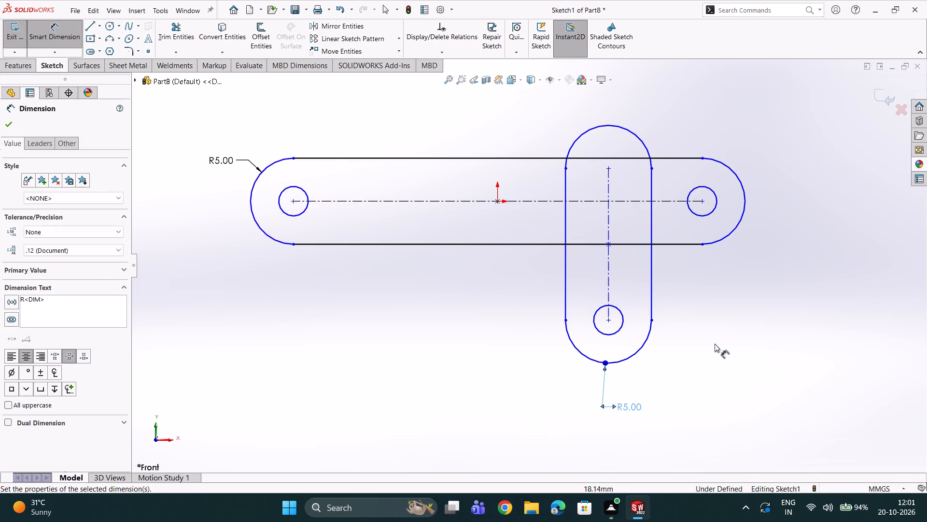
Dimension the horizontal slot's centre-to-centre length at 90 mm, placing the dimension above the slot.
{"action": "scroll", "coordinate": [598, 247], "scroll_direction": "down", "scroll_amount": 1}
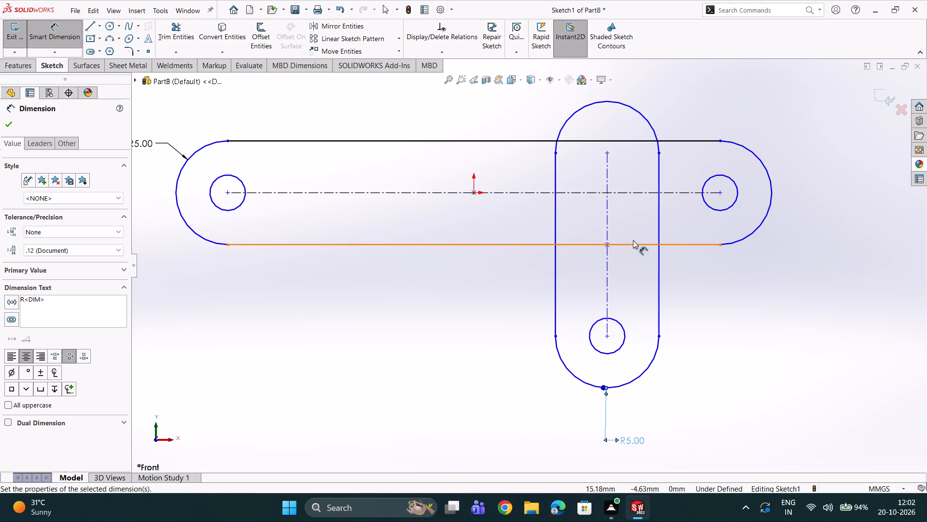
{"action": "left_click", "coordinate": [320, 192]}
{"action": "left_click", "coordinate": [417, 101]}
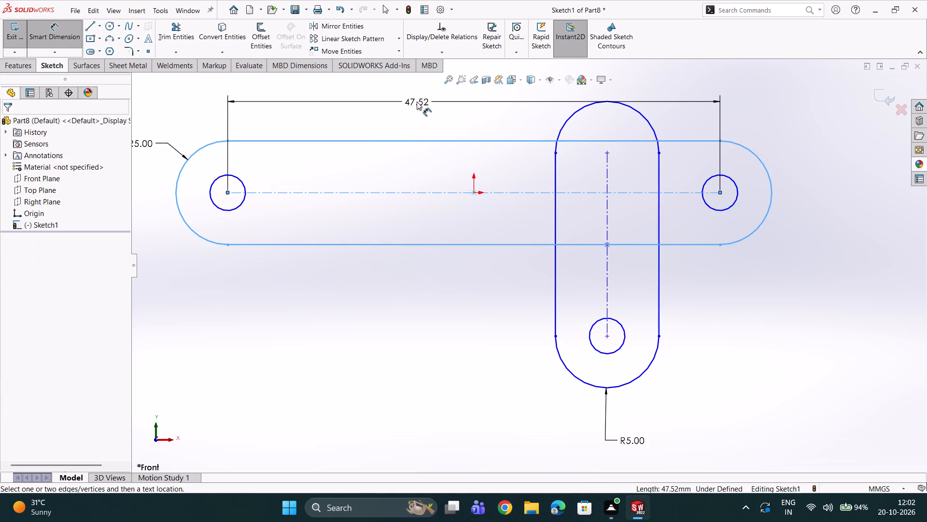
{"action": "type", "text": "90"}
{"action": "key", "text": "Return"}
Dimension the horizontal distance between the vertical slot's lower circle centre and the horizontal slot's right circle centre at 30 mm.
{"action": "scroll", "coordinate": [430, 149], "scroll_direction": "up", "scroll_amount": 4}
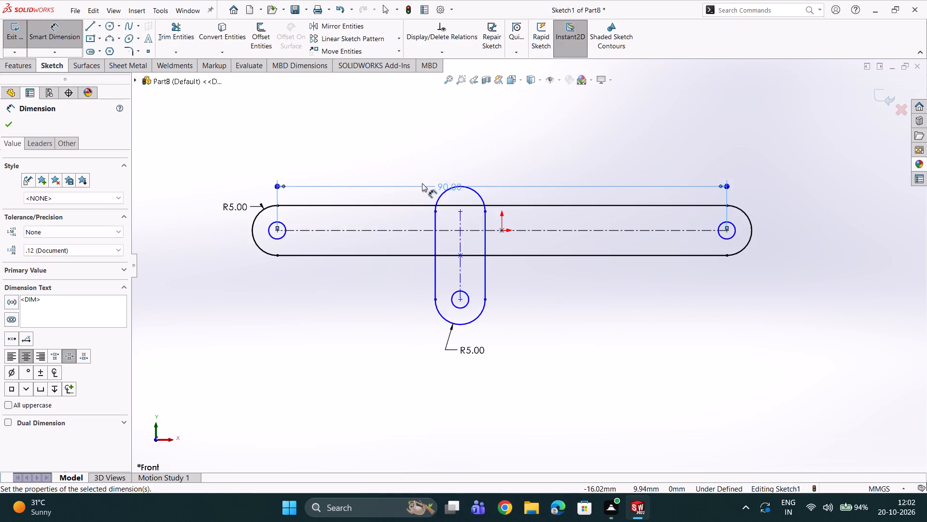
{"action": "scroll", "coordinate": [422, 183], "scroll_direction": "up", "scroll_amount": 2}
{"action": "scroll", "coordinate": [485, 215], "scroll_direction": "down", "scroll_amount": 1}
{"action": "scroll", "coordinate": [489, 275], "scroll_direction": "down", "scroll_amount": 3}
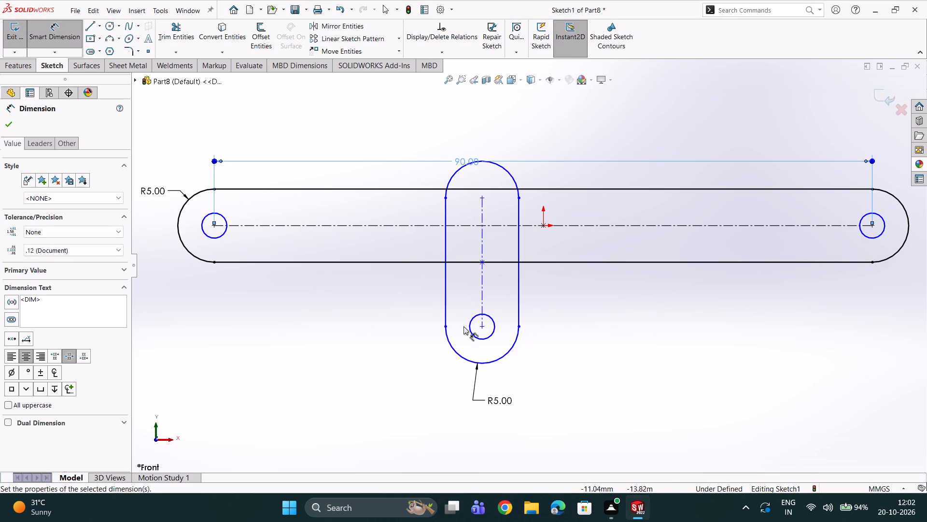
{"action": "left_click", "coordinate": [481, 326]}
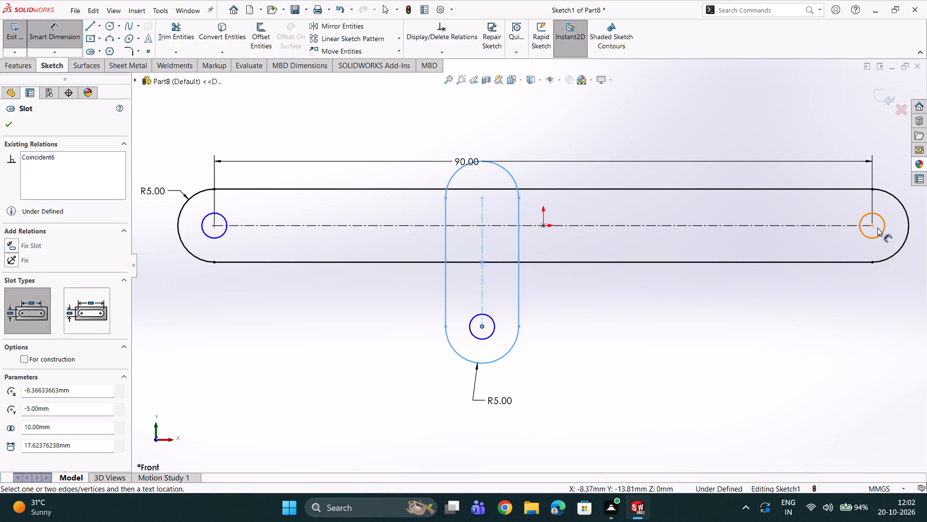
{"action": "left_click", "coordinate": [872, 228]}
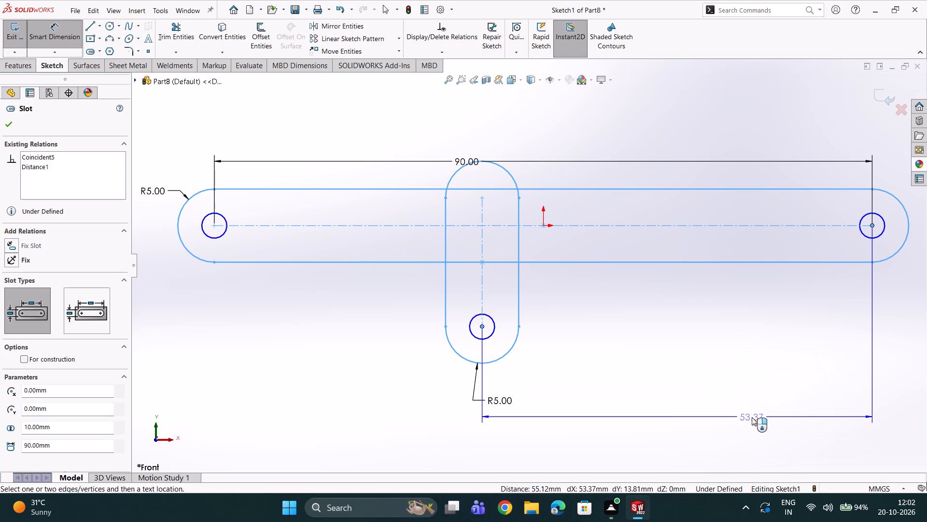
{"action": "left_click", "coordinate": [748, 426]}
{"action": "type", "text": "30"}
{"action": "key", "text": "Return"}
{"action": "scroll", "coordinate": [703, 369], "scroll_direction": "up", "scroll_amount": 3}
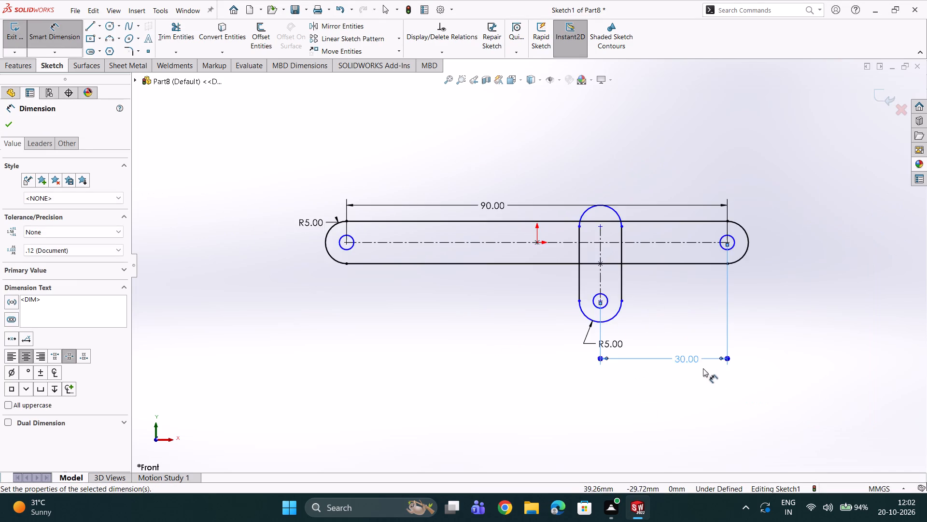
Dimension the vertical slot's lower circle with a diameter of 5 mm.
{"action": "scroll", "coordinate": [635, 304], "scroll_direction": "down", "scroll_amount": 3}
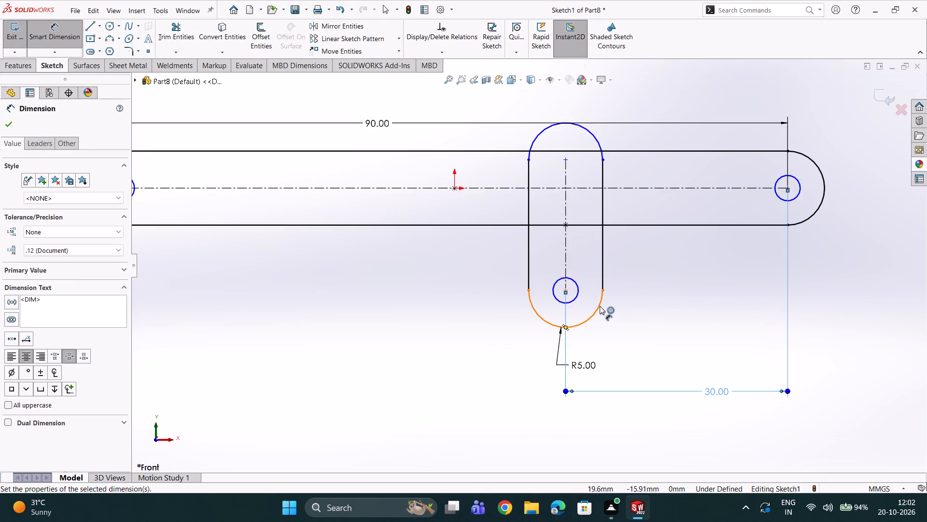
{"action": "scroll", "coordinate": [597, 304], "scroll_direction": "down", "scroll_amount": 1}
{"action": "left_click", "coordinate": [572, 290]}
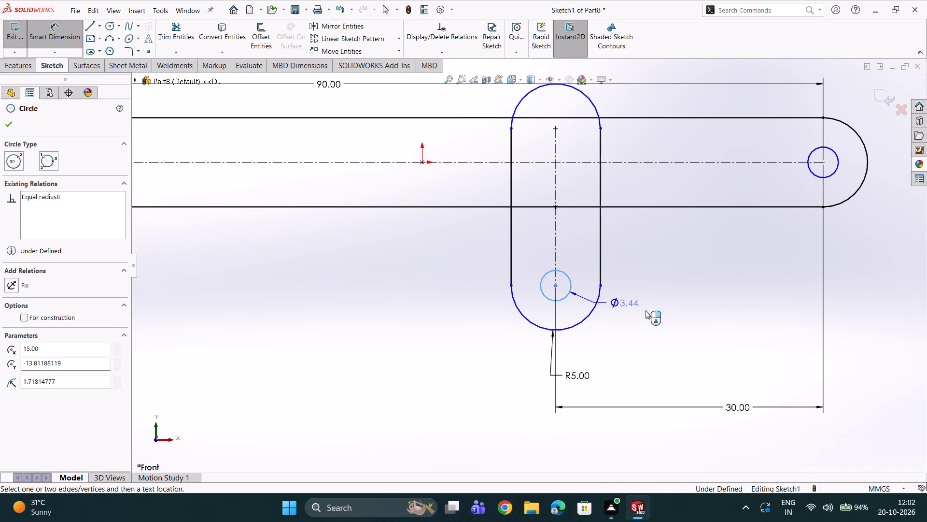
{"action": "left_click", "coordinate": [646, 320]}
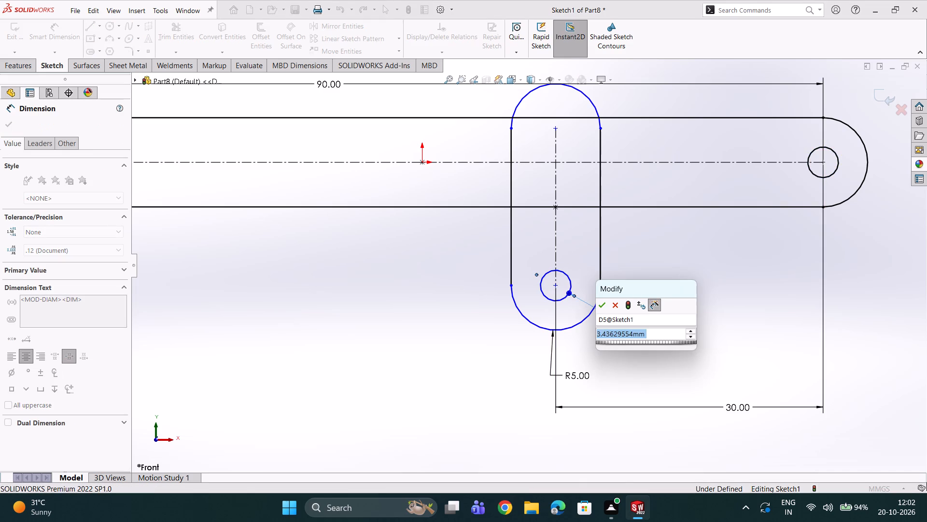
{"action": "key", "text": "5"}
{"action": "key", "text": "Return"}
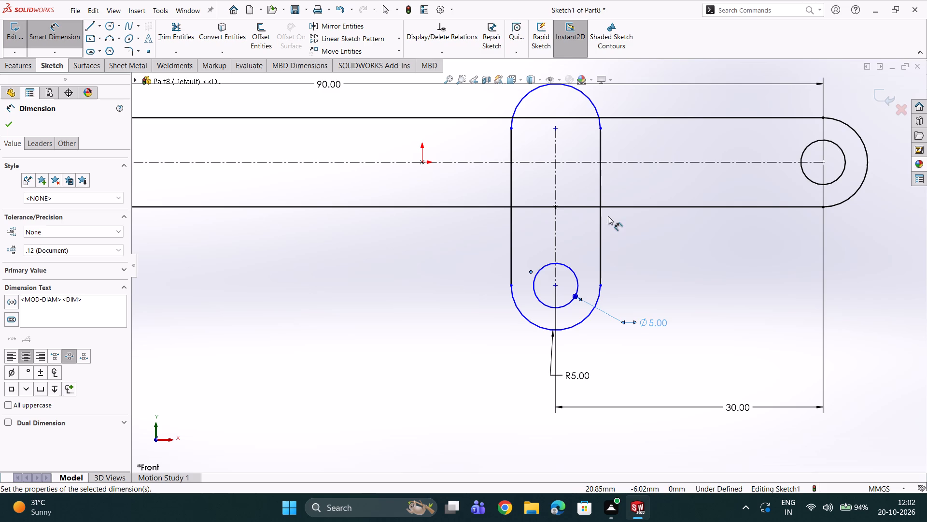
Dimension the vertical distance from the horizontal slot's lower edge to the vertical slot's lower arc endpoint at 11 mm.
{"action": "double_click", "coordinate": [601, 286]}
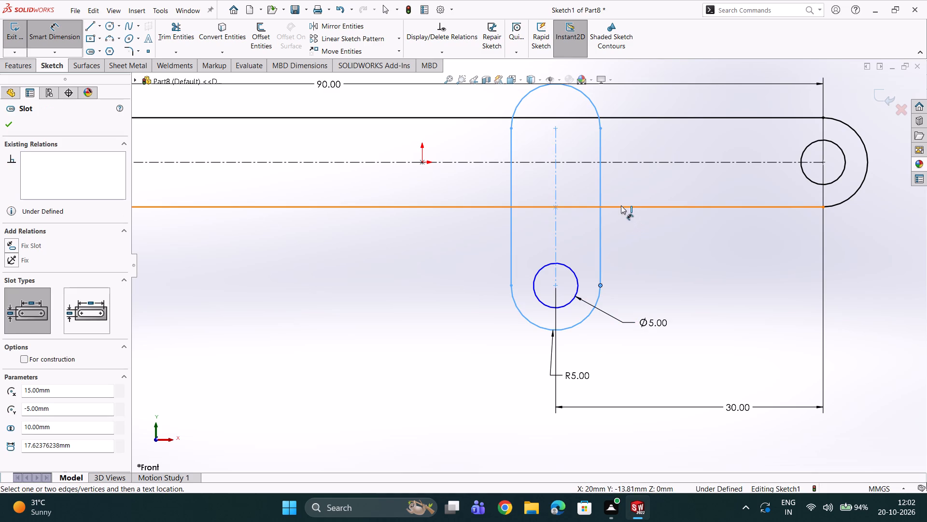
{"action": "left_click", "coordinate": [621, 205]}
{"action": "left_click", "coordinate": [650, 247]}
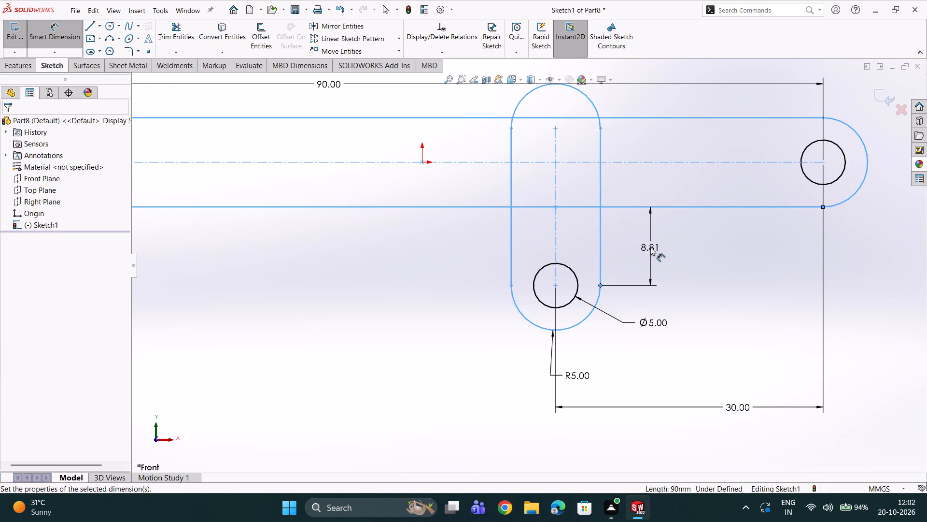
{"action": "type", "text": "11"}
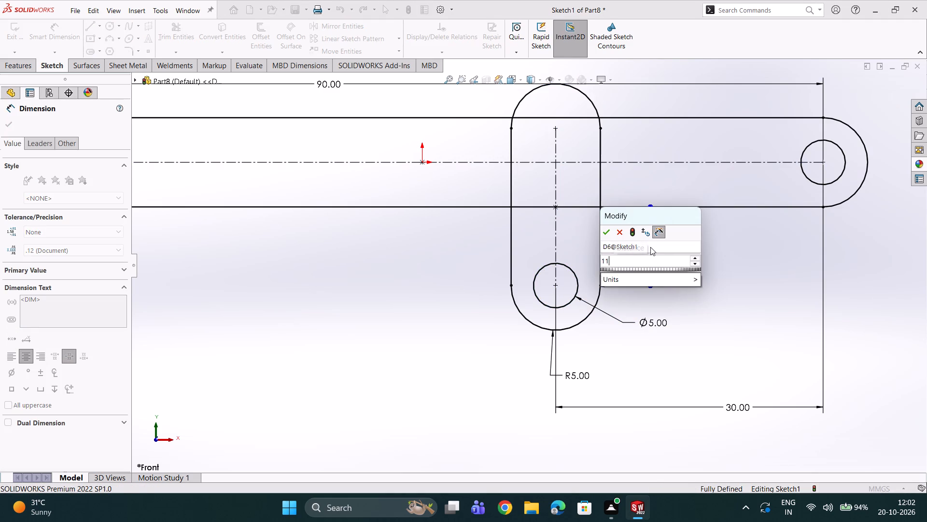
{"action": "key", "text": "Return"}
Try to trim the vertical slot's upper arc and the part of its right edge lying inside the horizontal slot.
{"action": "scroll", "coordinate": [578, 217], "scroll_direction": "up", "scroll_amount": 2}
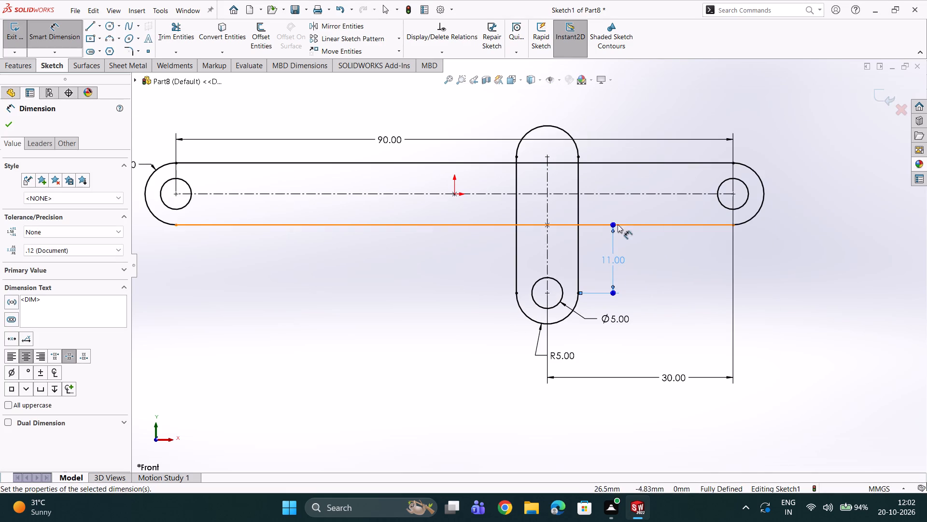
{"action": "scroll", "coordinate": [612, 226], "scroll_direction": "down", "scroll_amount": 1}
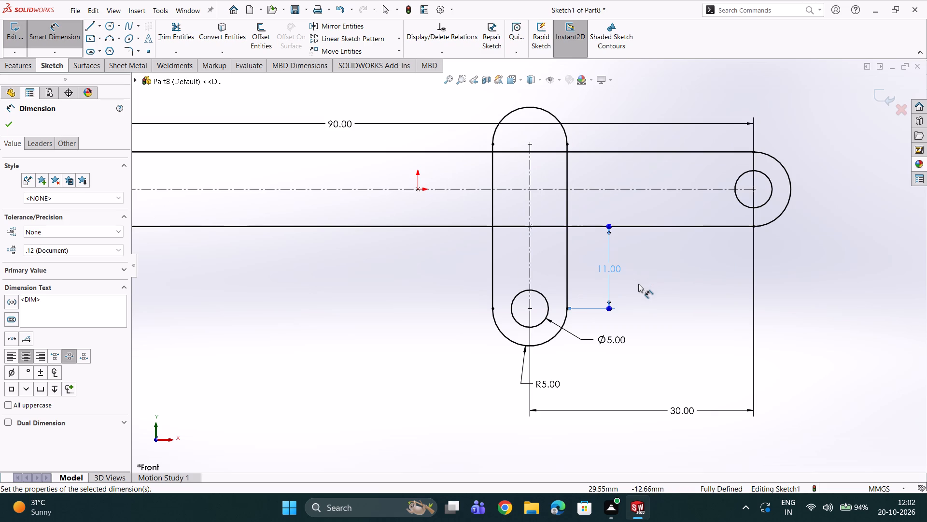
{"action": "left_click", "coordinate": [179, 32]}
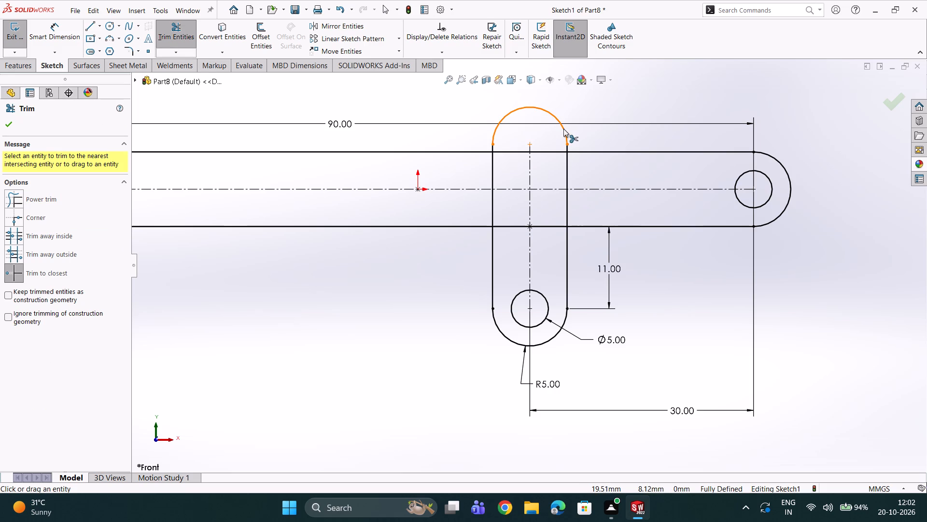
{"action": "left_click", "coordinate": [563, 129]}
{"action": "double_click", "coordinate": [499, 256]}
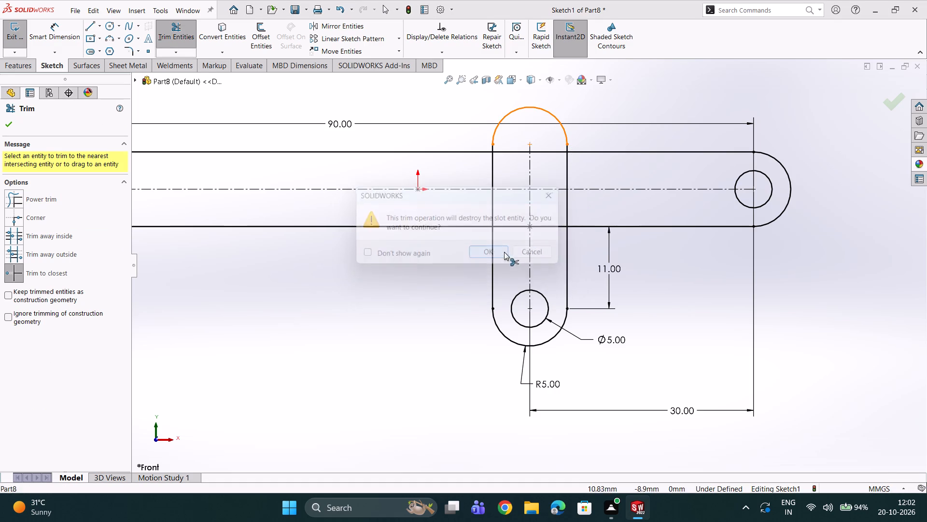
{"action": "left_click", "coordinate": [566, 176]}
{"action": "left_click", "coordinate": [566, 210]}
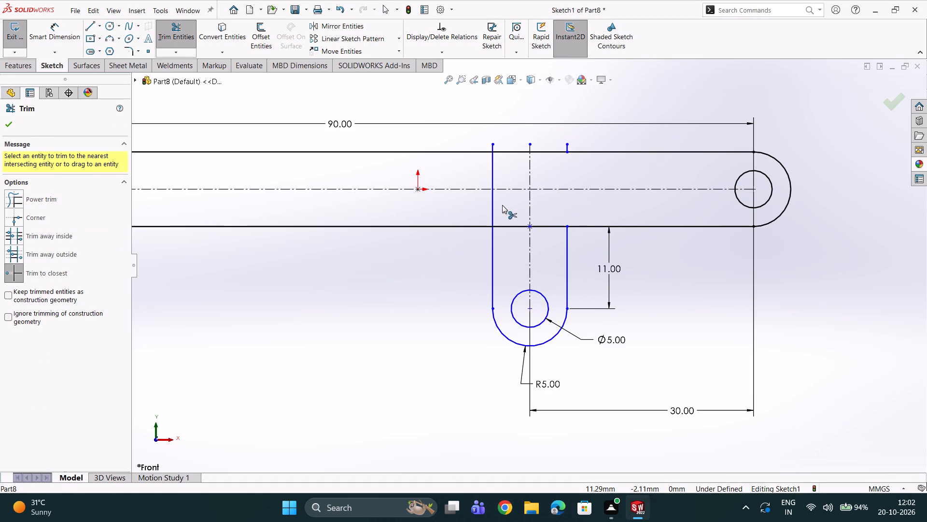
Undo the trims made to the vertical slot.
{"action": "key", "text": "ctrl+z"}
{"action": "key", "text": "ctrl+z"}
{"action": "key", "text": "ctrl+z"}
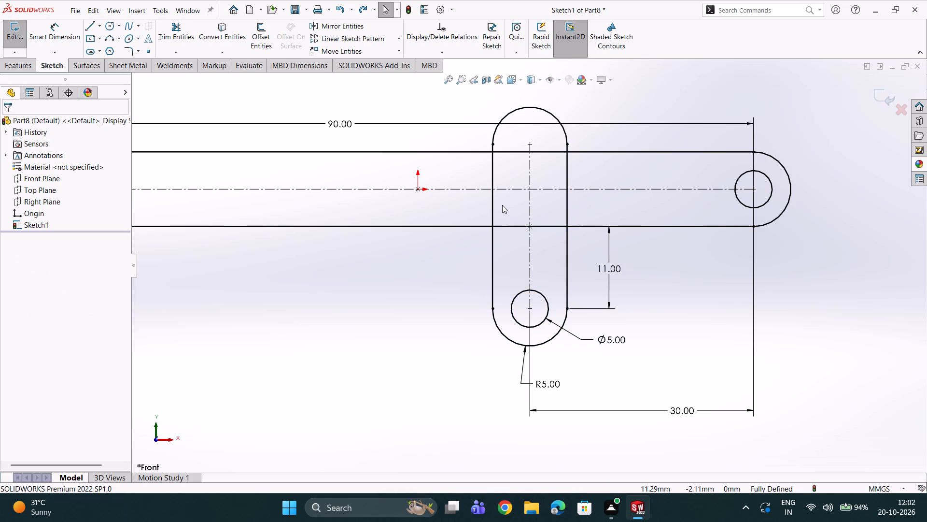
Extrude the whole horizontal slot and the vertical slot's portion below it 5 mm with a Mid Plane end condition, leaving the three holes open.
{"action": "scroll", "coordinate": [316, 179], "scroll_direction": "up", "scroll_amount": 3}
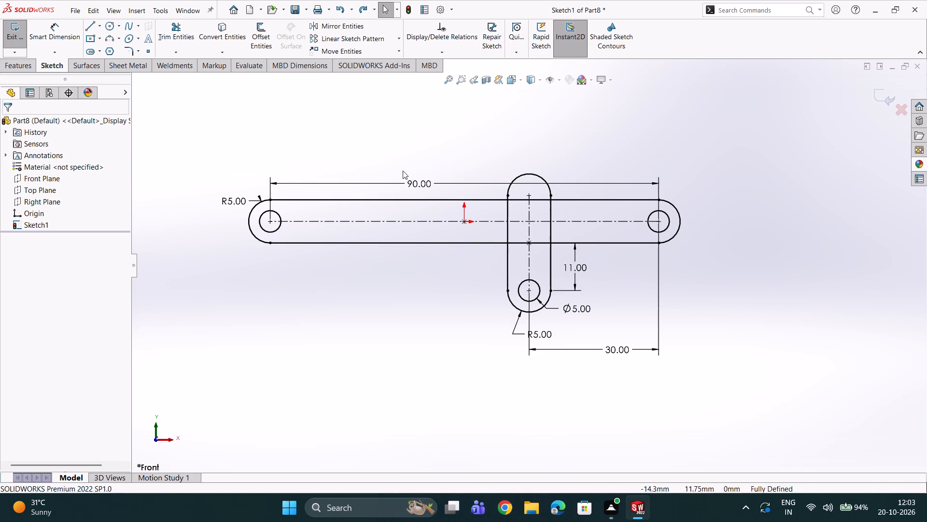
{"action": "left_click", "coordinate": [19, 66]}
{"action": "left_click", "coordinate": [17, 38]}
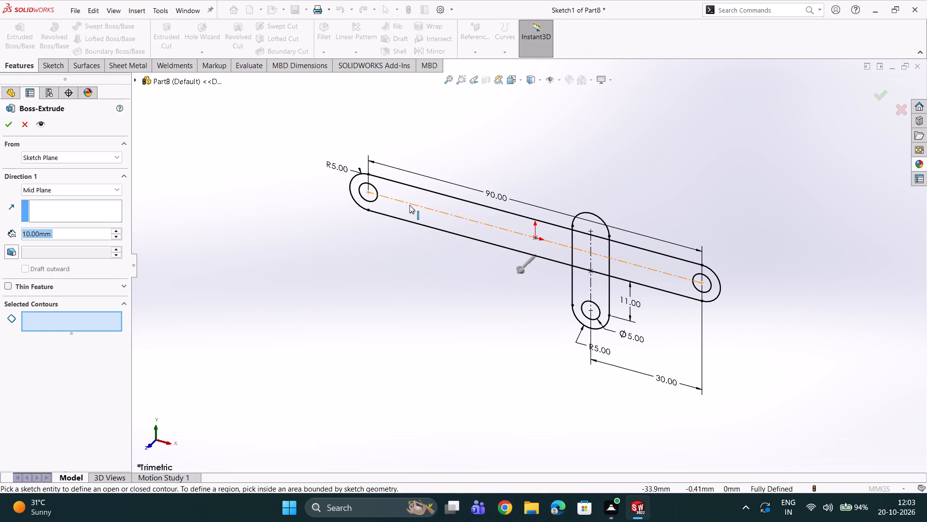
{"action": "double_click", "coordinate": [414, 201]}
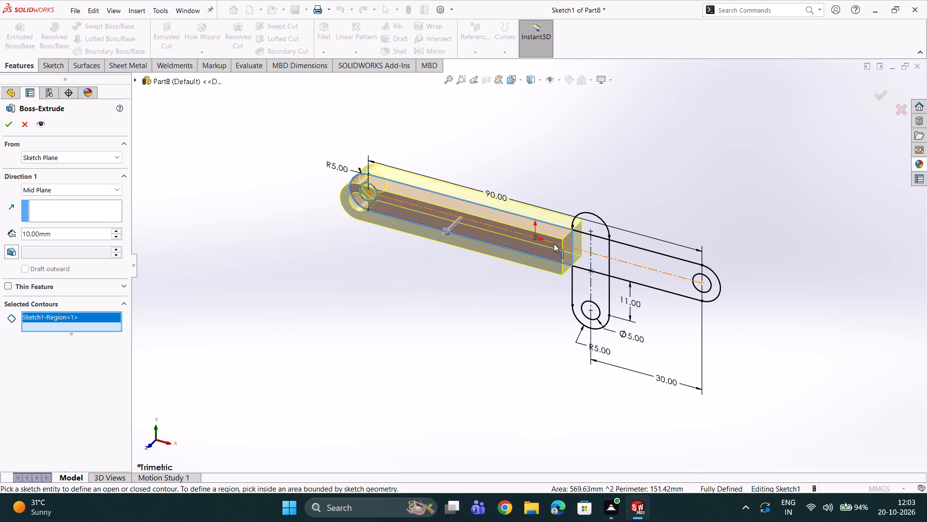
{"action": "double_click", "coordinate": [589, 246]}
{"action": "left_click", "coordinate": [602, 252]}
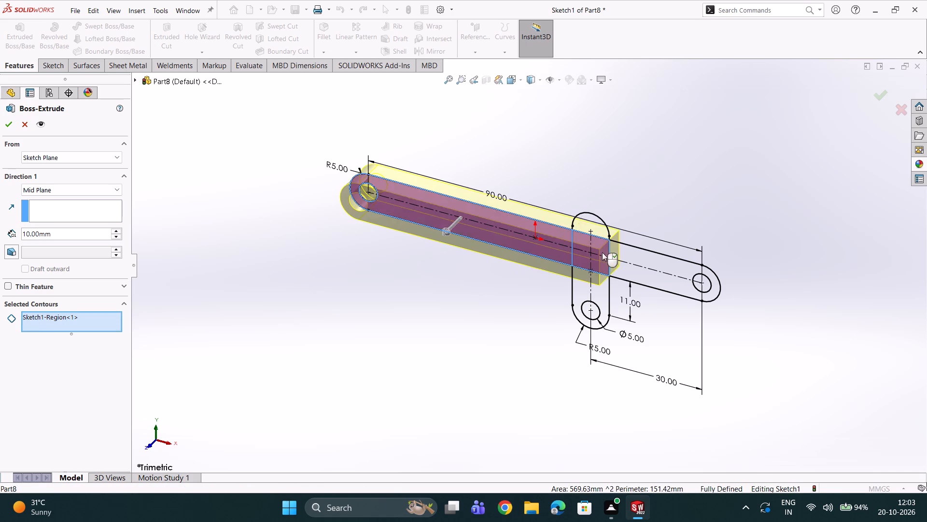
{"action": "left_click", "coordinate": [623, 256]}
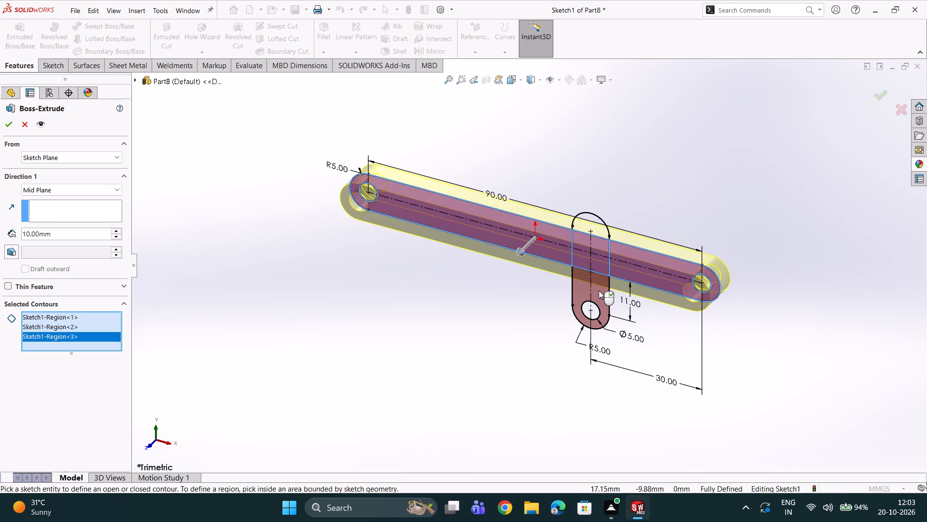
{"action": "left_click", "coordinate": [599, 290]}
{"action": "scroll", "coordinate": [585, 291], "scroll_direction": "down", "scroll_amount": 2}
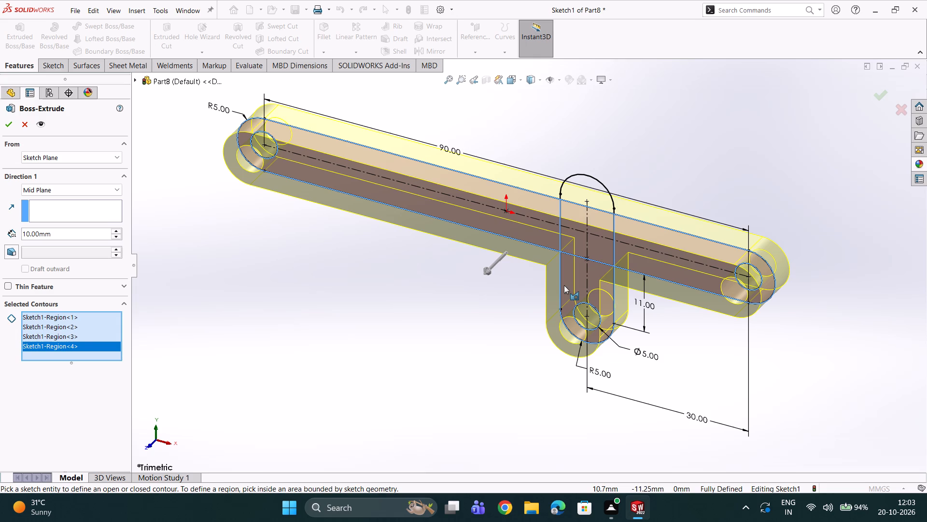
{"action": "double_click", "coordinate": [80, 236]}
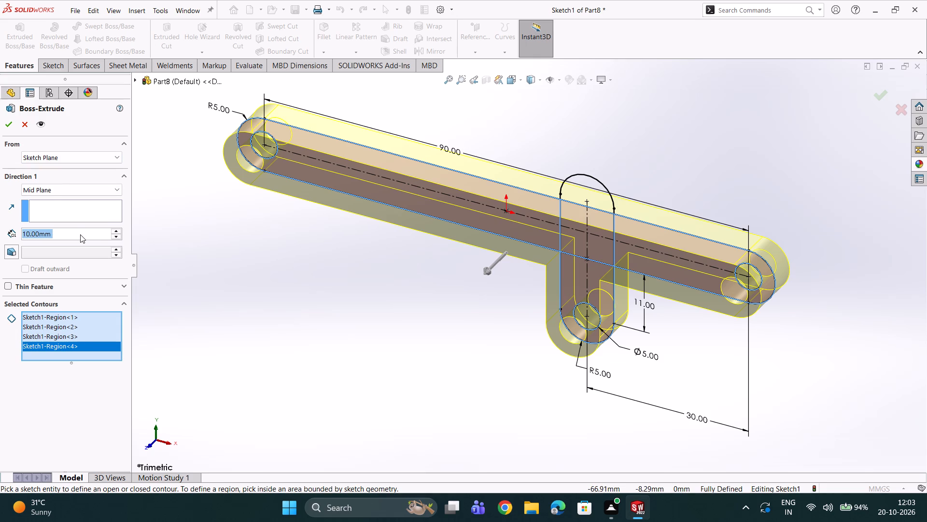
{"action": "key", "text": "5"}
{"action": "key", "text": "Return"}
{"action": "scroll", "coordinate": [80, 234], "scroll_direction": "down", "scroll_amount": 2}
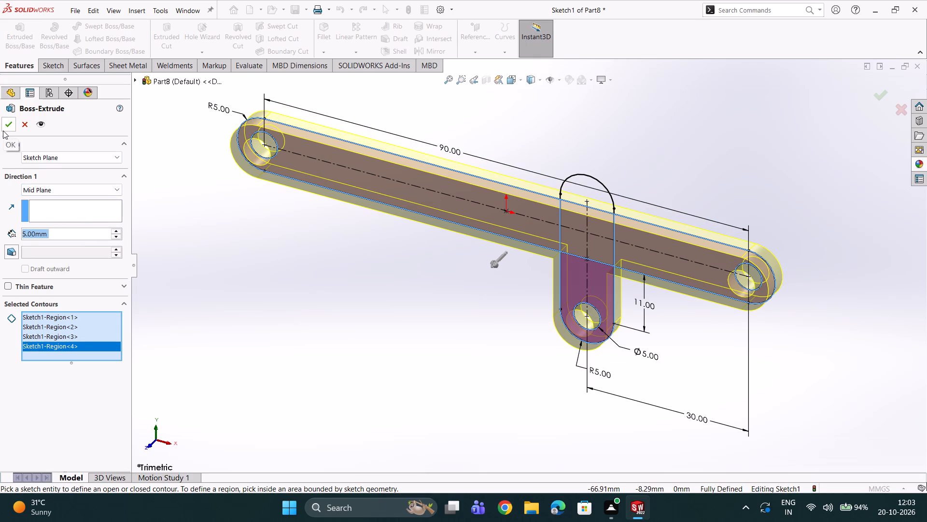
{"action": "left_click", "coordinate": [103, 190]}
{"action": "left_click", "coordinate": [86, 194]}
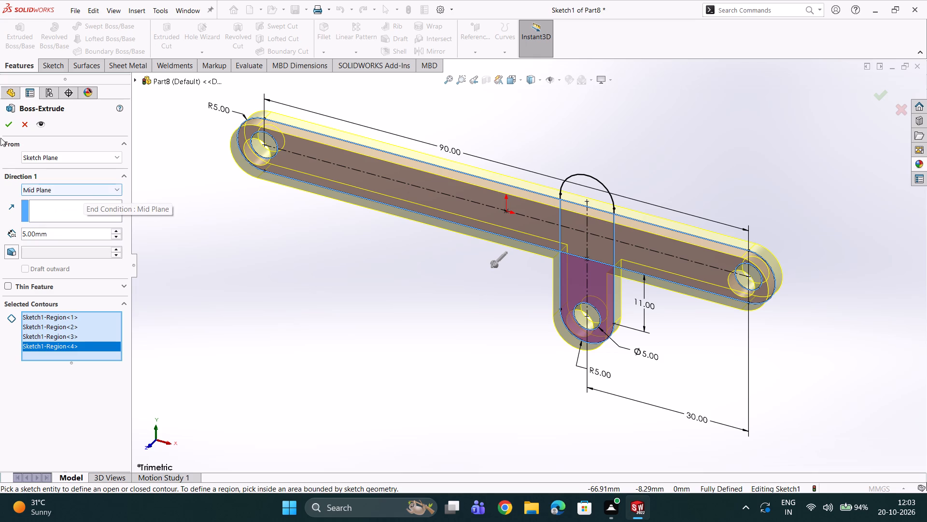
{"action": "left_click", "coordinate": [4, 124]}
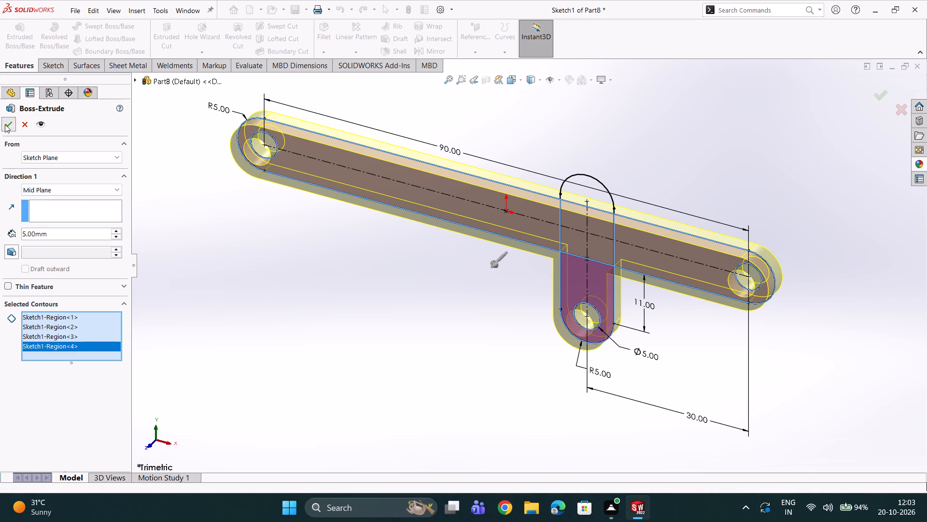
Apply a dark teal colour from the standard swatches to the whole part.
{"action": "scroll", "coordinate": [570, 248], "scroll_direction": "down", "scroll_amount": 1}
{"action": "left_click", "coordinate": [449, 282]}
{"action": "scroll", "coordinate": [475, 279], "scroll_direction": "down", "scroll_amount": 2}
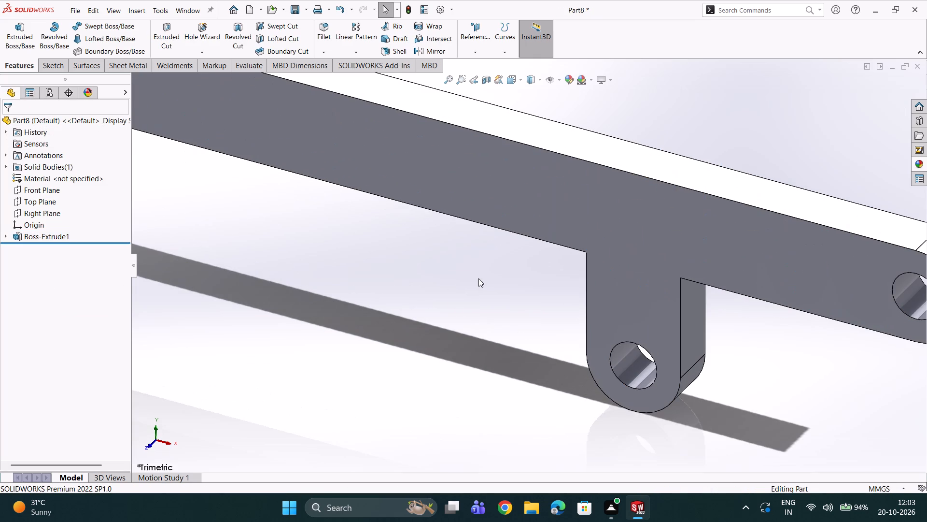
{"action": "left_click", "coordinate": [50, 119]}
{"action": "left_click", "coordinate": [571, 77]}
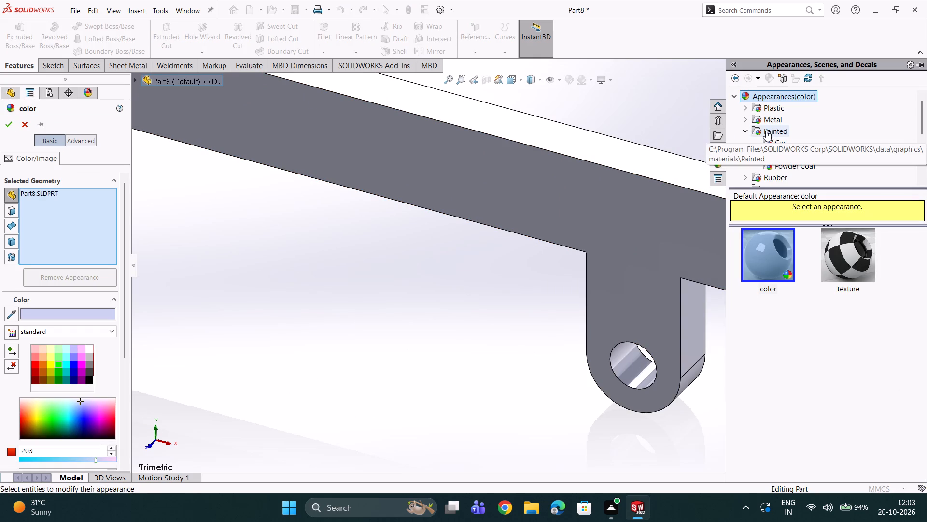
{"action": "left_click", "coordinate": [65, 377]}
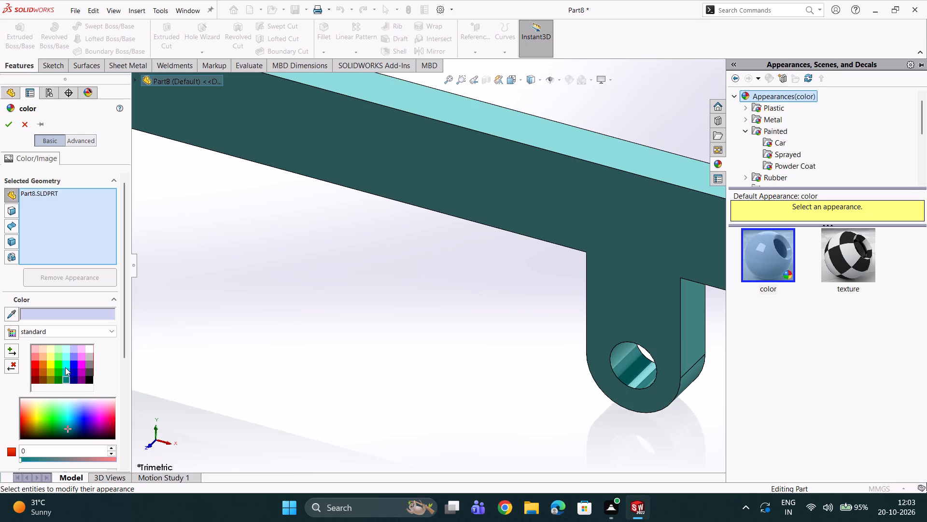
{"action": "left_click", "coordinate": [65, 369]}
{"action": "double_click", "coordinate": [66, 365]}
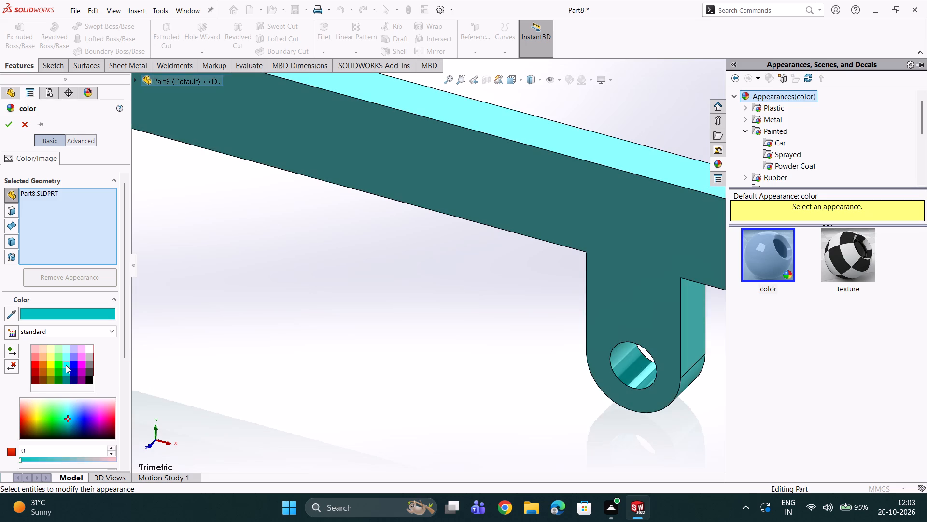
{"action": "scroll", "coordinate": [229, 389], "scroll_direction": "up", "scroll_amount": 1}
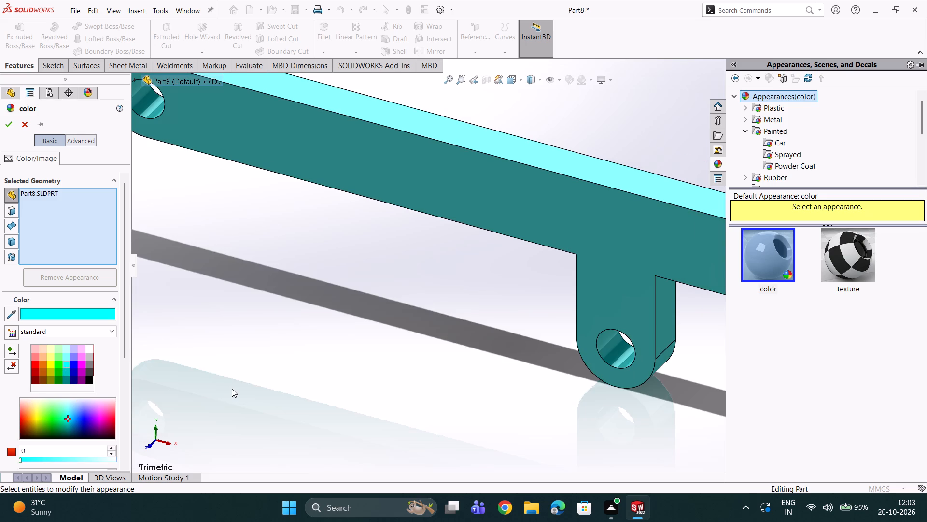
{"action": "scroll", "coordinate": [175, 405], "scroll_direction": "down", "scroll_amount": 1}
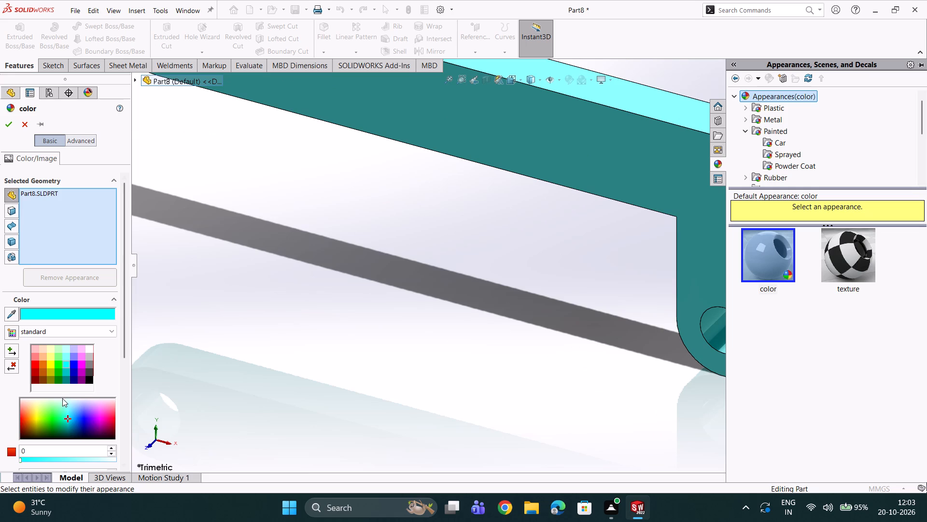
{"action": "left_click", "coordinate": [64, 382]}
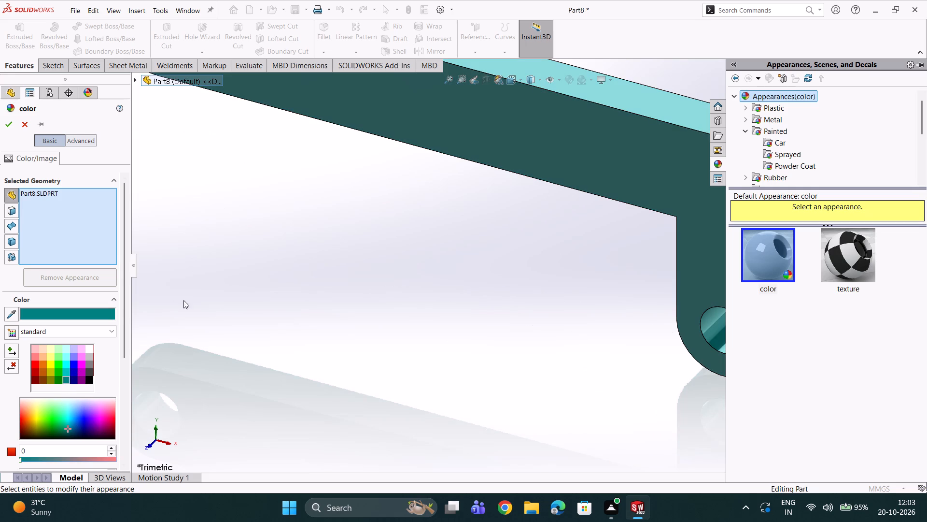
{"action": "scroll", "coordinate": [217, 310], "scroll_direction": "up", "scroll_amount": 4}
{"action": "scroll", "coordinate": [428, 258], "scroll_direction": "up", "scroll_amount": 2}
{"action": "scroll", "coordinate": [523, 257], "scroll_direction": "down", "scroll_amount": 1}
{"action": "scroll", "coordinate": [510, 259], "scroll_direction": "up", "scroll_amount": 2}
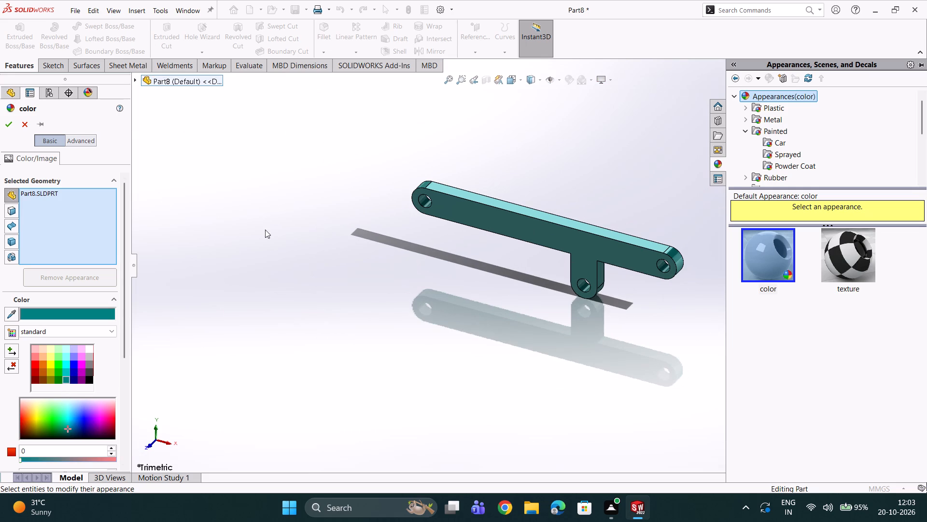
{"action": "left_click", "coordinate": [190, 213]}
{"action": "left_click", "coordinate": [7, 121]}
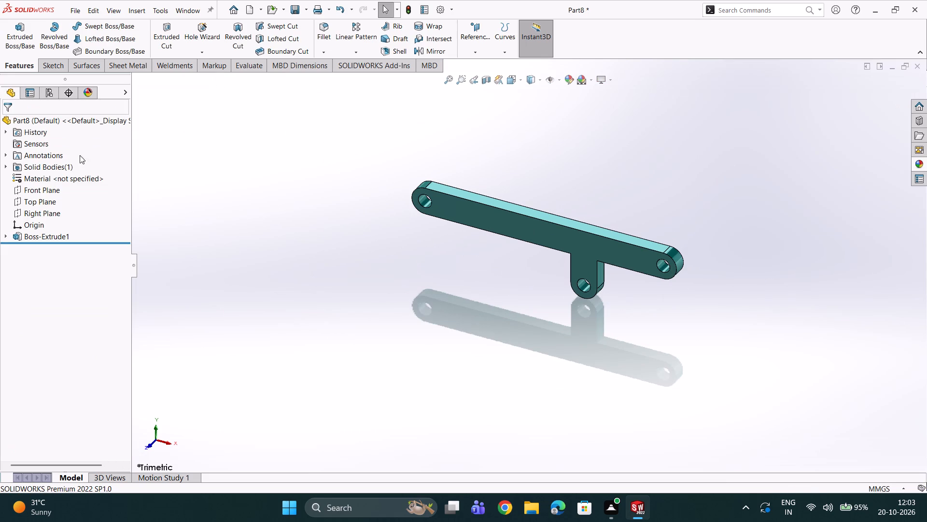
Save the part as F7 in the Documents folder.
{"action": "scroll", "coordinate": [265, 244], "scroll_direction": "down", "scroll_amount": 1}
{"action": "key", "text": "ctrl+s"}
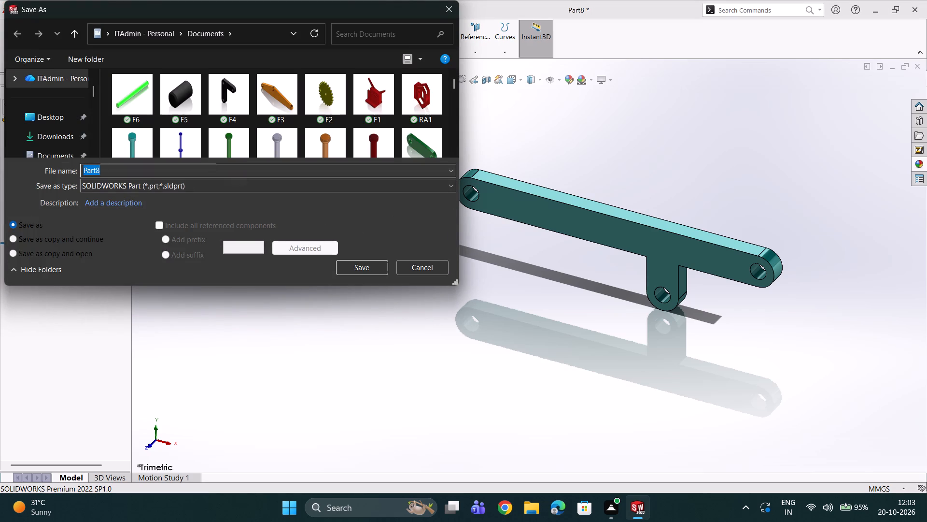
{"action": "key", "text": "f"}
{"action": "key", "text": "7"}
{"action": "key", "text": "Return"}
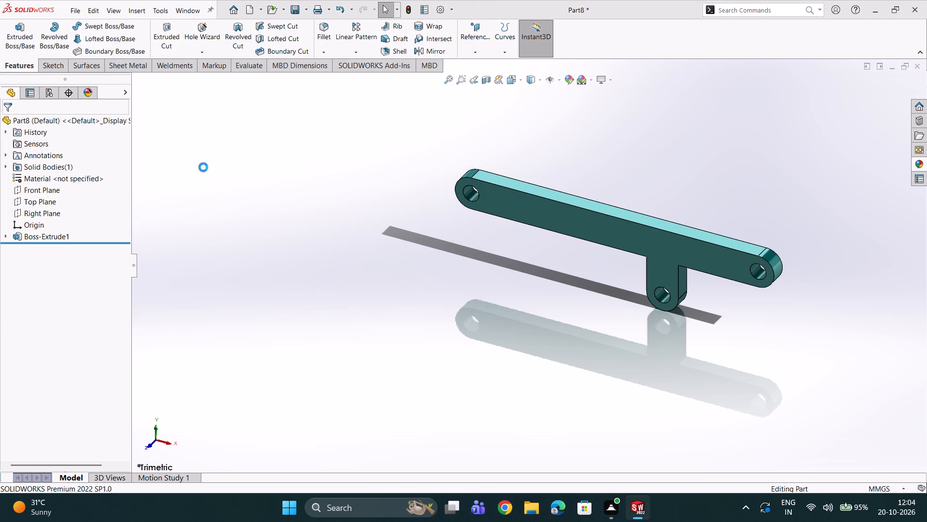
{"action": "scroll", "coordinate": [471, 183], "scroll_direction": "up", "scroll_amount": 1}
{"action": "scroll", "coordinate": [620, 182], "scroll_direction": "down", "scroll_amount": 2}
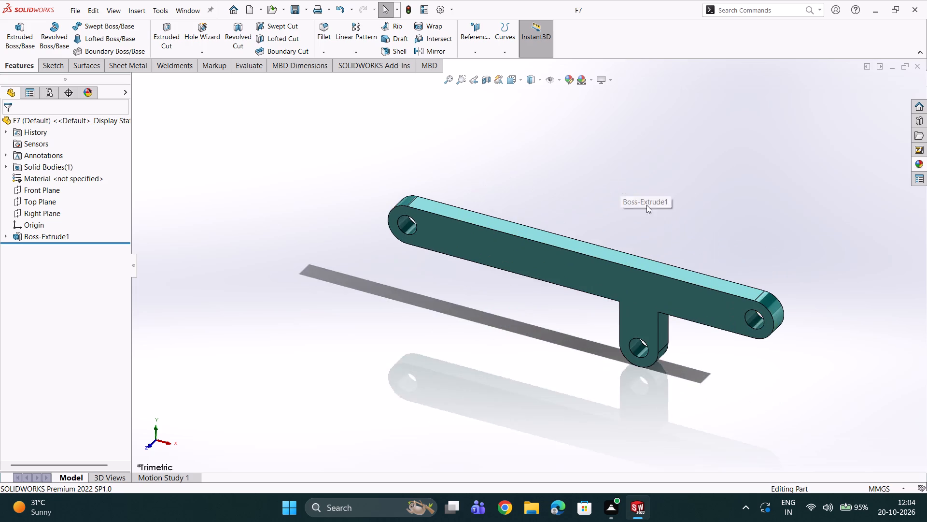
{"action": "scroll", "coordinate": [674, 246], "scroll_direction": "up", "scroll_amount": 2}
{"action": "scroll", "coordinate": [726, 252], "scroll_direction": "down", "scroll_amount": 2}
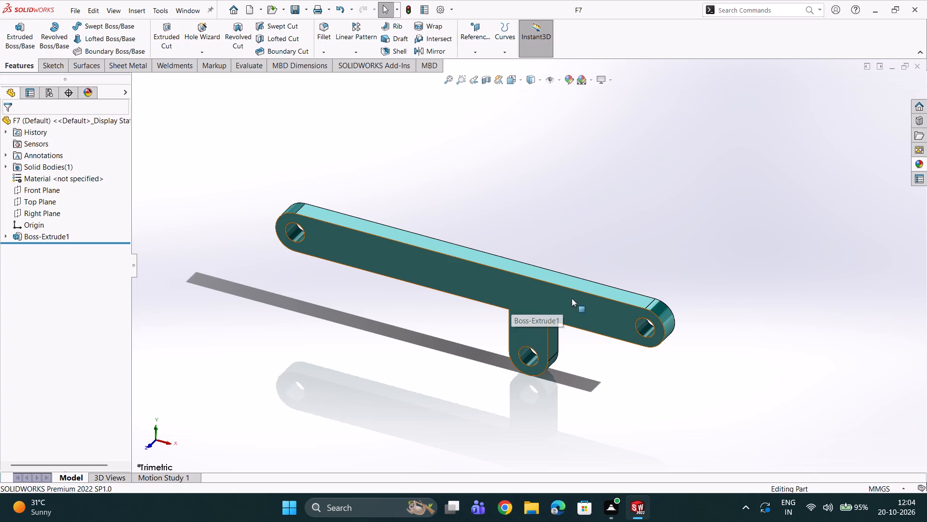
Close the F7 part and create a new part document with its units set to MMGS (millimeter, gram, second).
{"action": "left_click", "coordinate": [916, 67]}
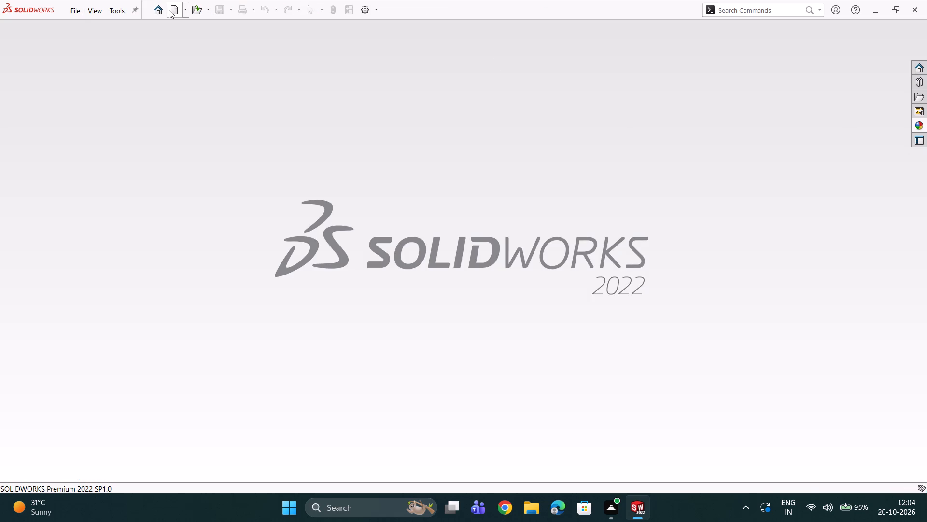
{"action": "left_click", "coordinate": [169, 10]}
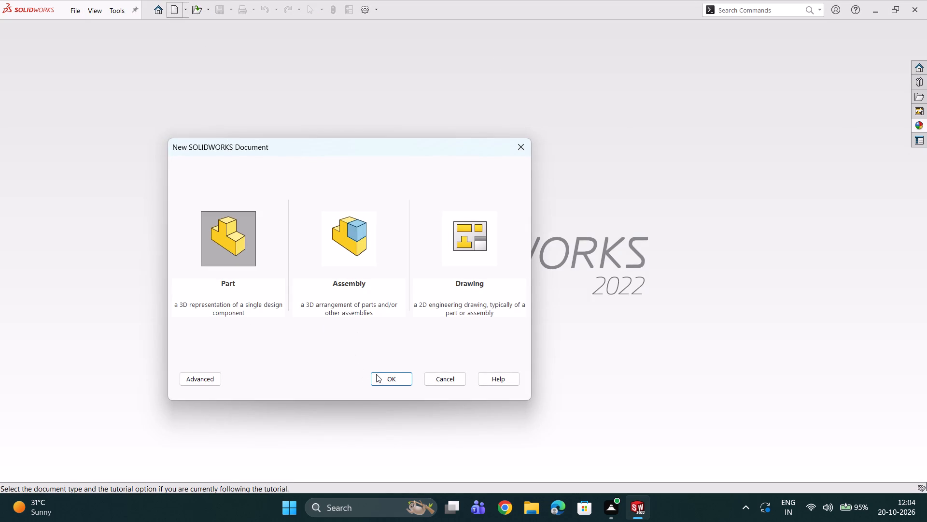
{"action": "left_click", "coordinate": [378, 374]}
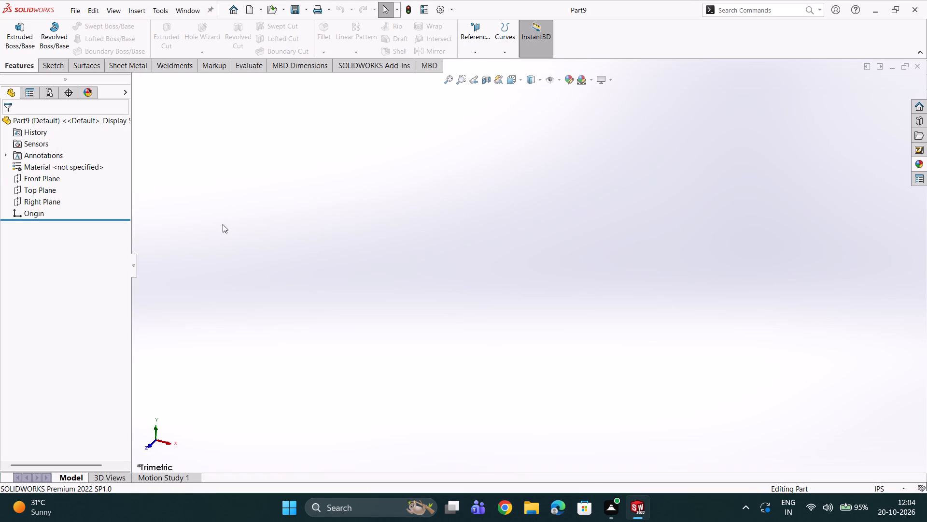
{"action": "left_click", "coordinate": [886, 489]}
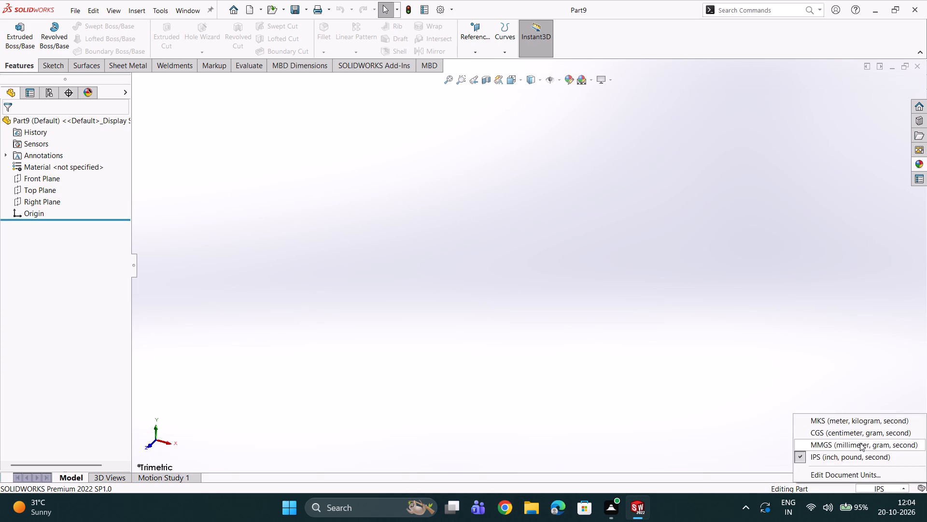
{"action": "left_click", "coordinate": [860, 443]}
Sketch a horizontal centerpoint slot on the Front Plane, centred on the origin, about 168 mm between arc centres and 28 mm wide.
{"action": "left_click", "coordinate": [21, 181]}
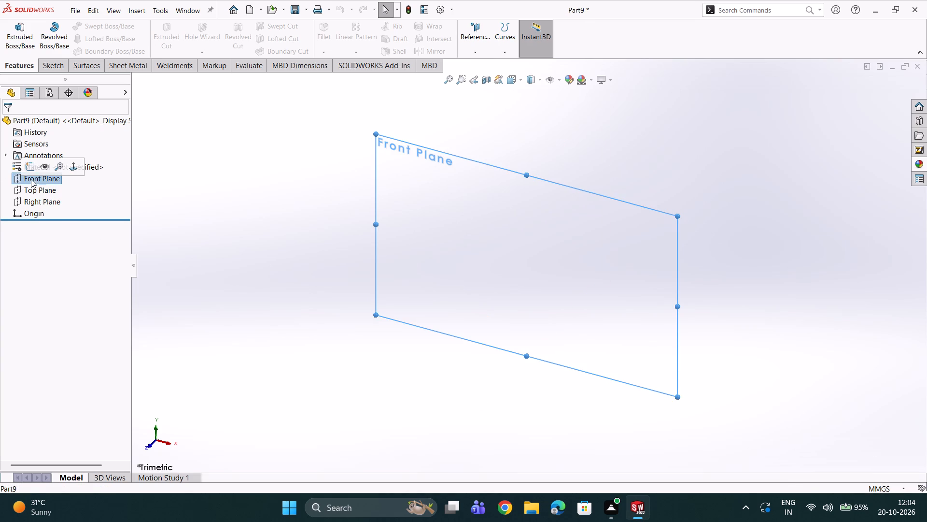
{"action": "left_click", "coordinate": [28, 165]}
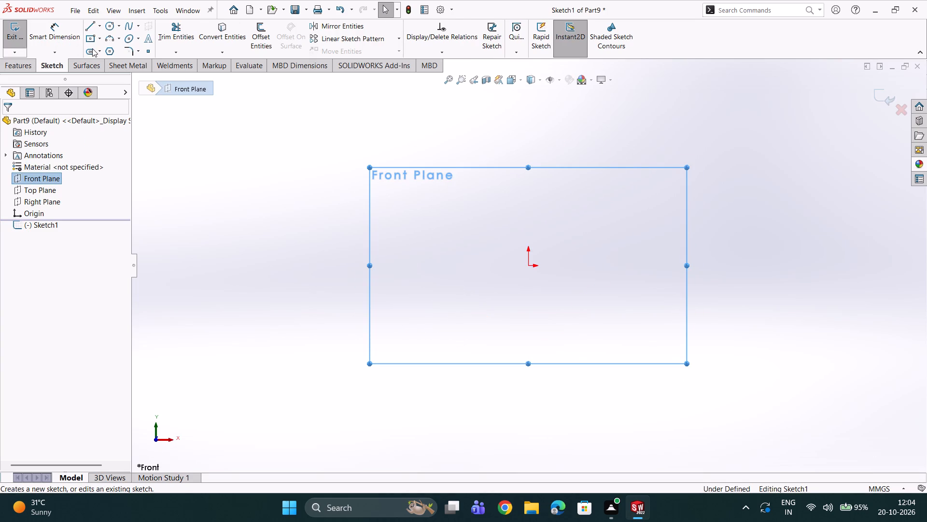
{"action": "left_click", "coordinate": [90, 48]}
{"action": "left_click", "coordinate": [529, 265]}
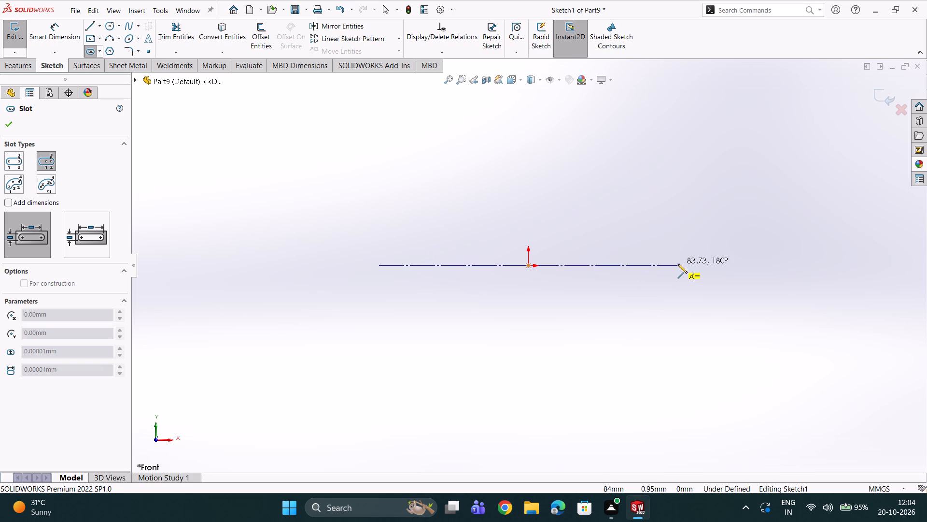
{"action": "left_click", "coordinate": [678, 265]}
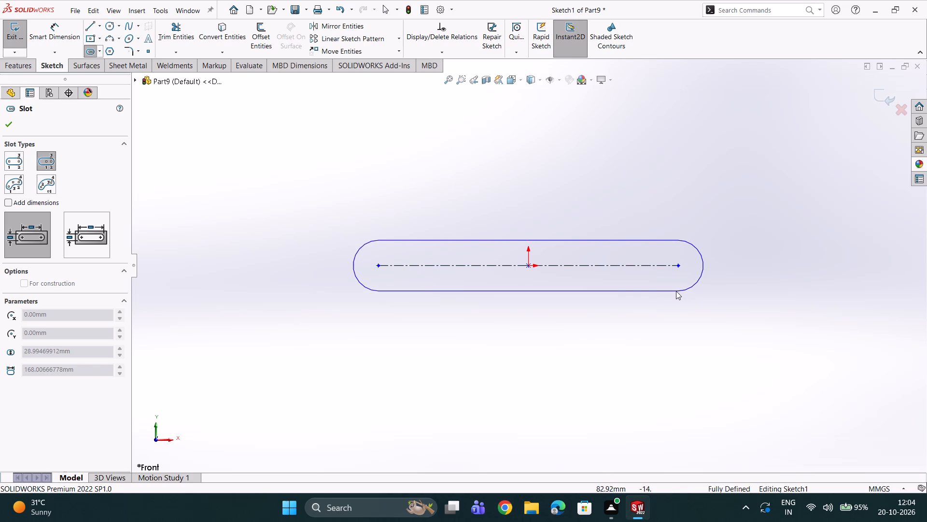
{"action": "left_click", "coordinate": [676, 291]}
Draw a circle of about 5 mm radius at each of the slot's two arc centres.
{"action": "left_click", "coordinate": [114, 27]}
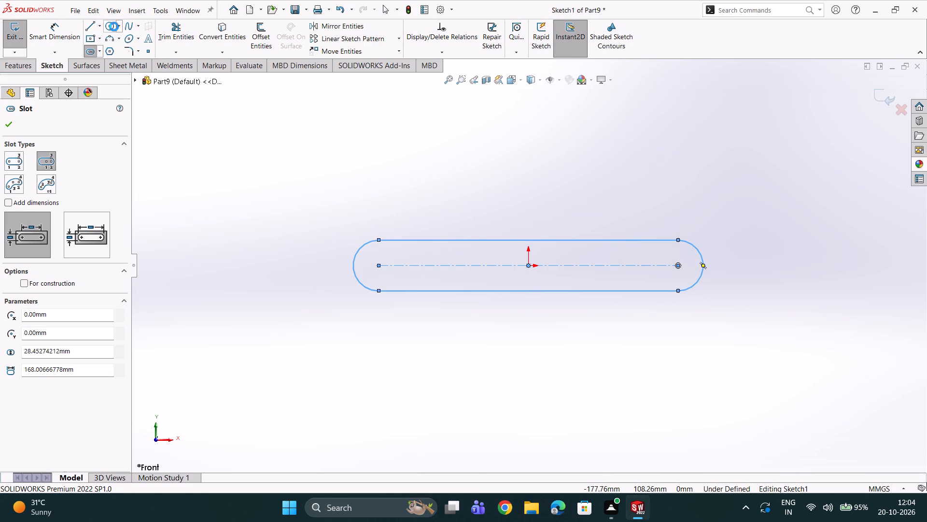
{"action": "left_click", "coordinate": [380, 264]}
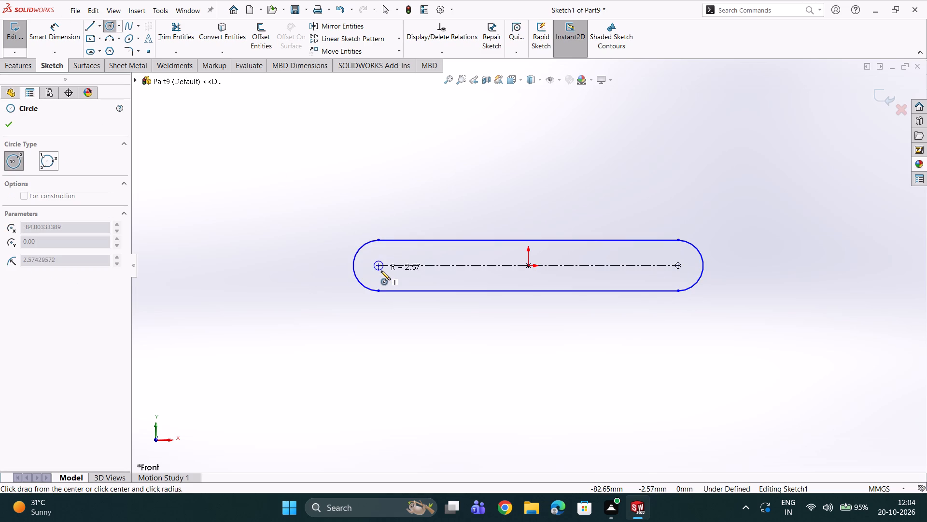
{"action": "left_click", "coordinate": [383, 274]}
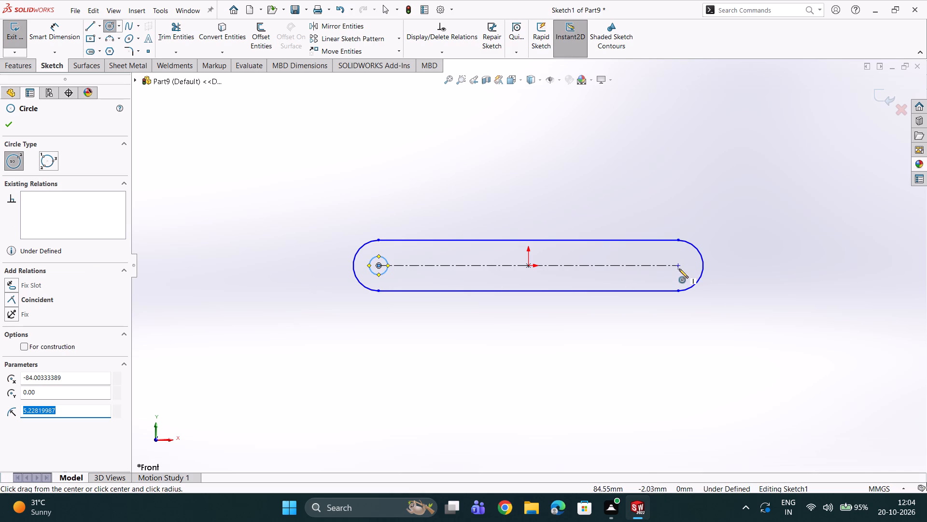
{"action": "left_click", "coordinate": [678, 268]}
{"action": "left_click", "coordinate": [677, 275]}
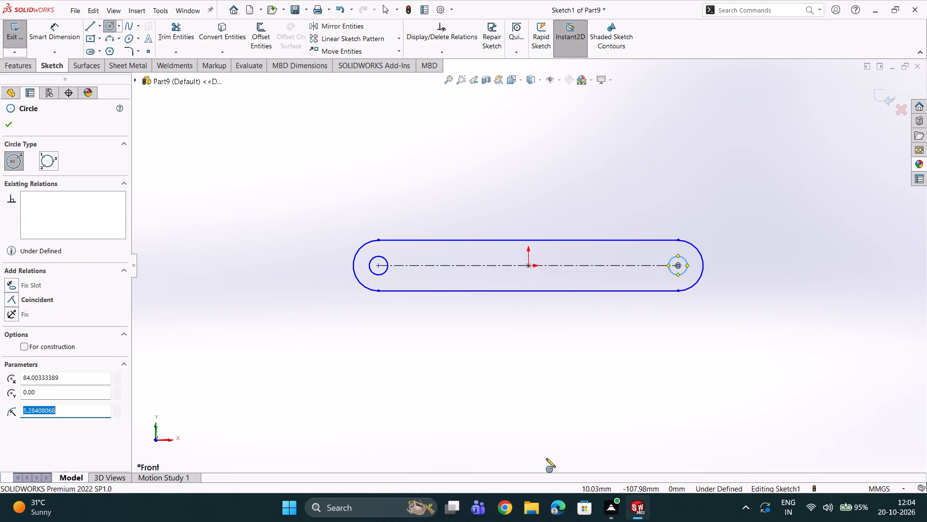
Dimension the slot to 90 mm between its arc centres and 5 mm end radius.
{"action": "left_click", "coordinate": [56, 26]}
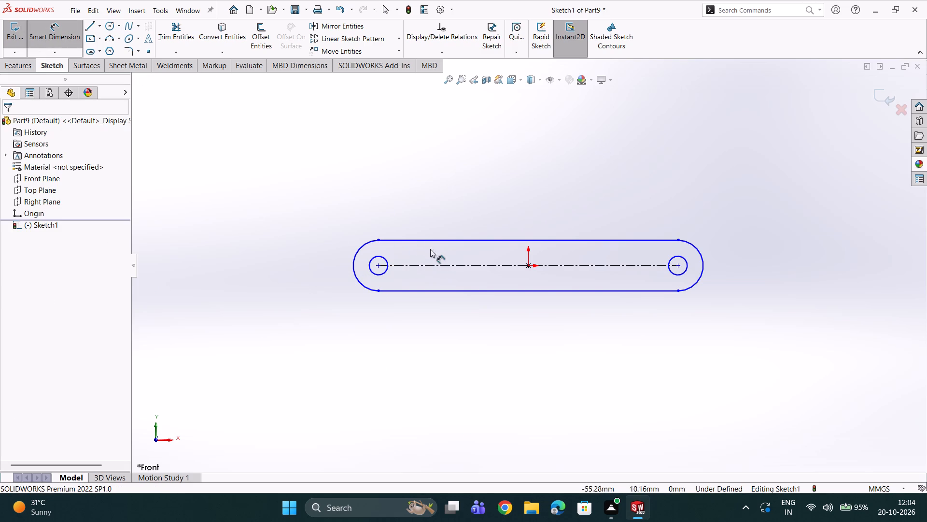
{"action": "left_click", "coordinate": [435, 263]}
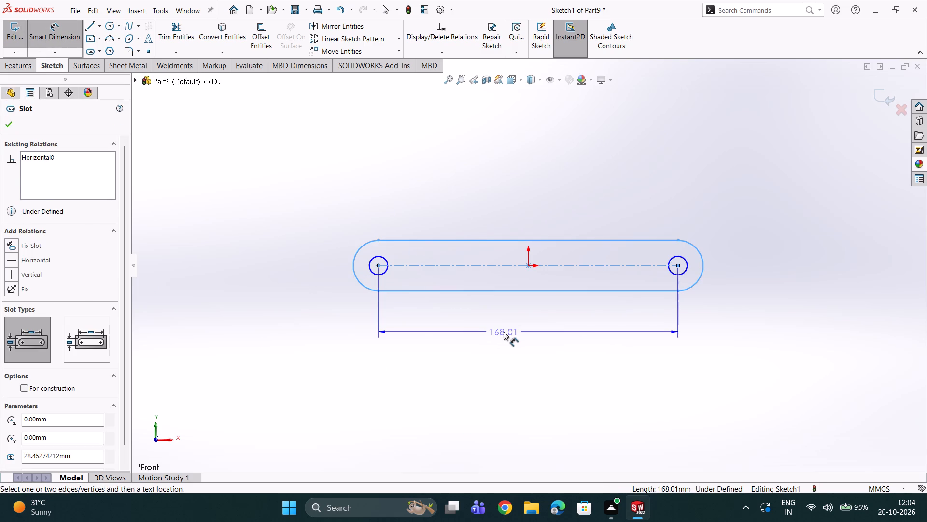
{"action": "left_click", "coordinate": [504, 332]}
{"action": "key", "text": "9"}
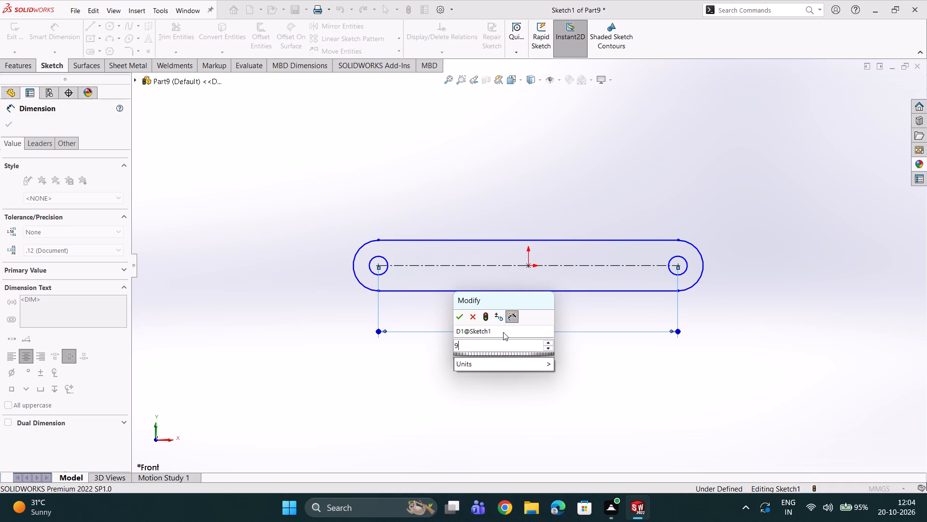
{"action": "key", "text": "0"}
{"action": "key", "text": "Return"}
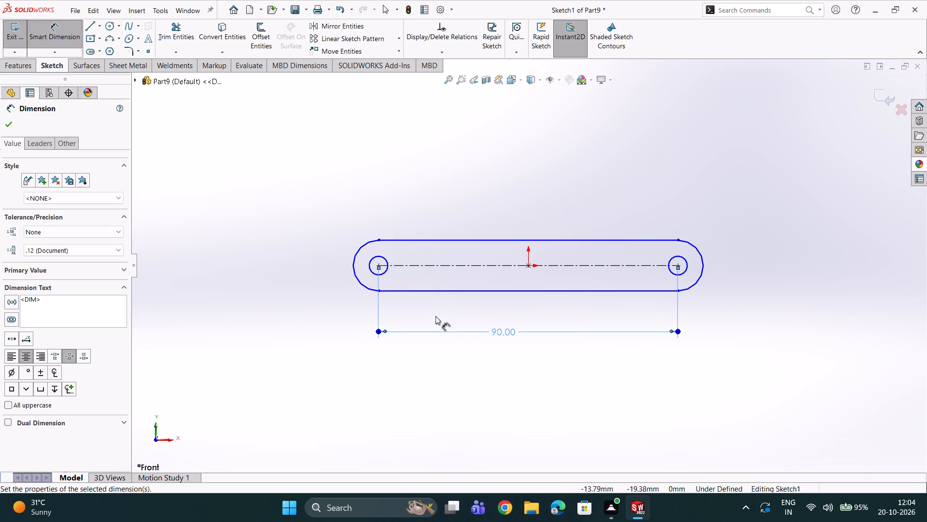
{"action": "left_click", "coordinate": [359, 253]}
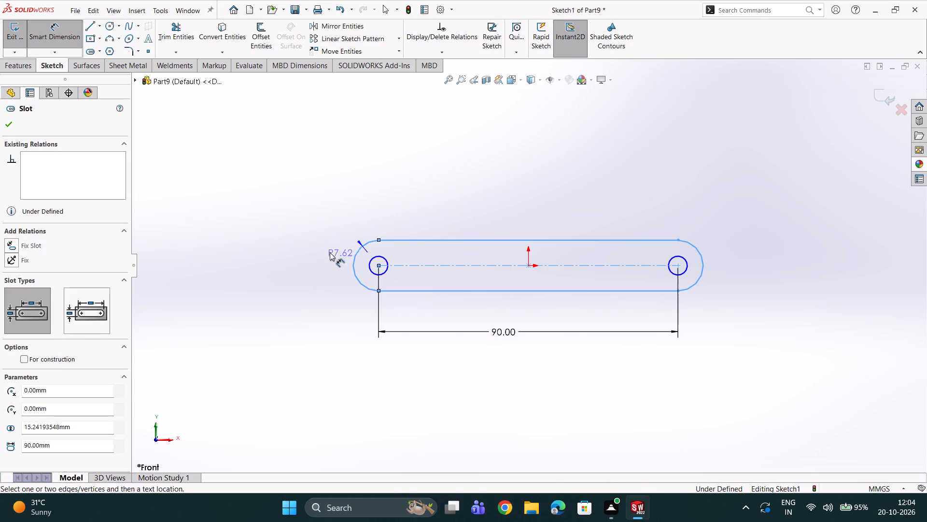
{"action": "left_click", "coordinate": [309, 258]}
{"action": "key", "text": "5"}
{"action": "key", "text": "Return"}
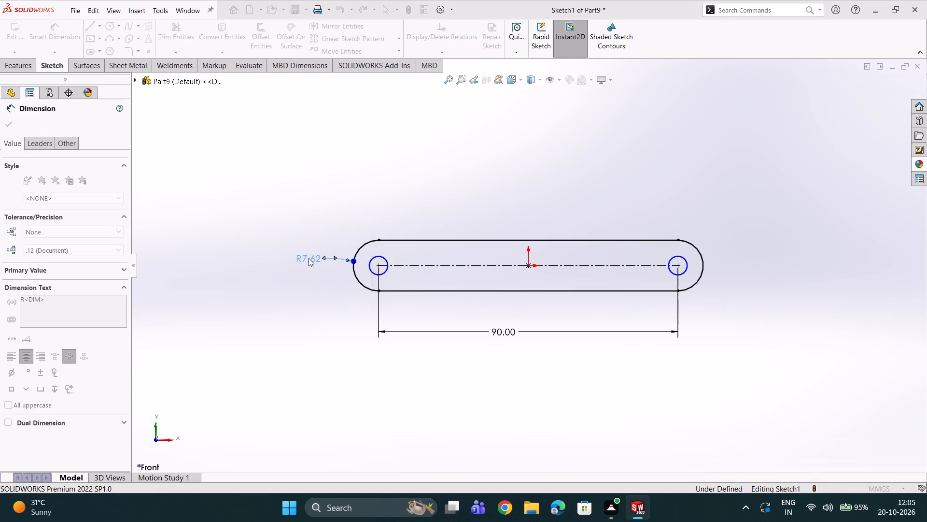
Dimension both end circles of the slot to 5 mm diameter.
{"action": "scroll", "coordinate": [361, 253], "scroll_direction": "down", "scroll_amount": 3}
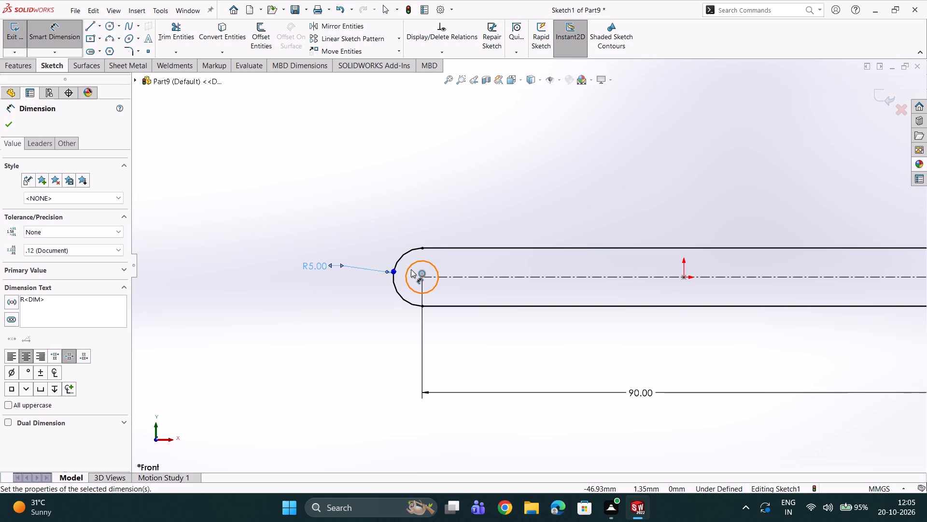
{"action": "left_click", "coordinate": [411, 269]}
{"action": "left_click", "coordinate": [451, 215]}
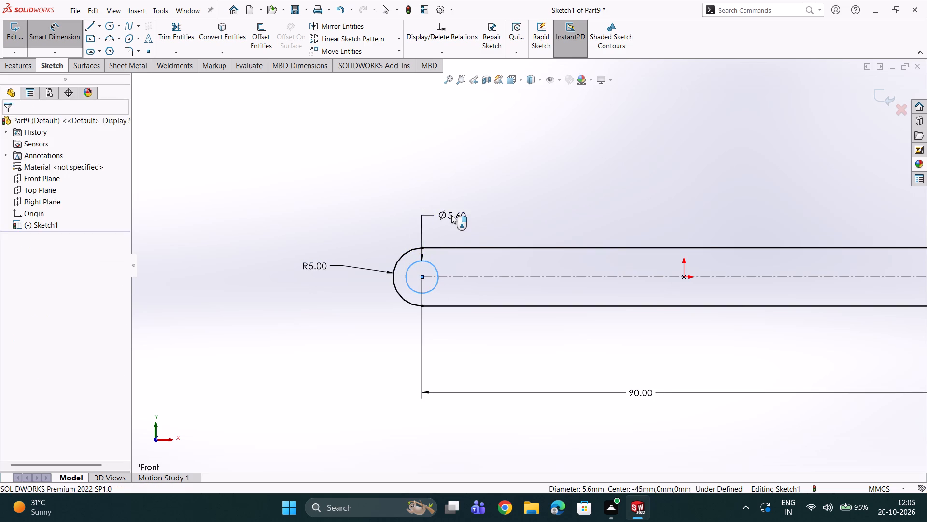
{"action": "key", "text": "5"}
{"action": "key", "text": "Return"}
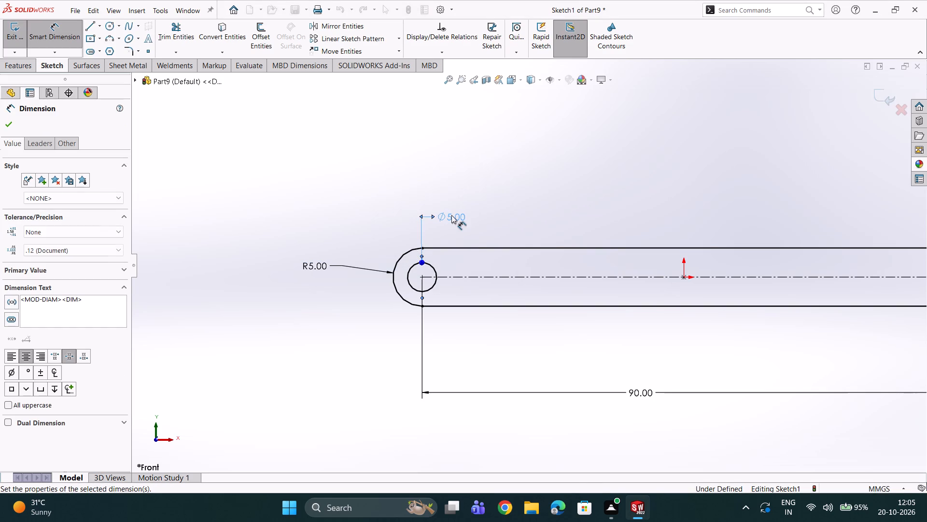
{"action": "scroll", "coordinate": [801, 263], "scroll_direction": "up", "scroll_amount": 3}
{"action": "scroll", "coordinate": [812, 262], "scroll_direction": "down", "scroll_amount": 2}
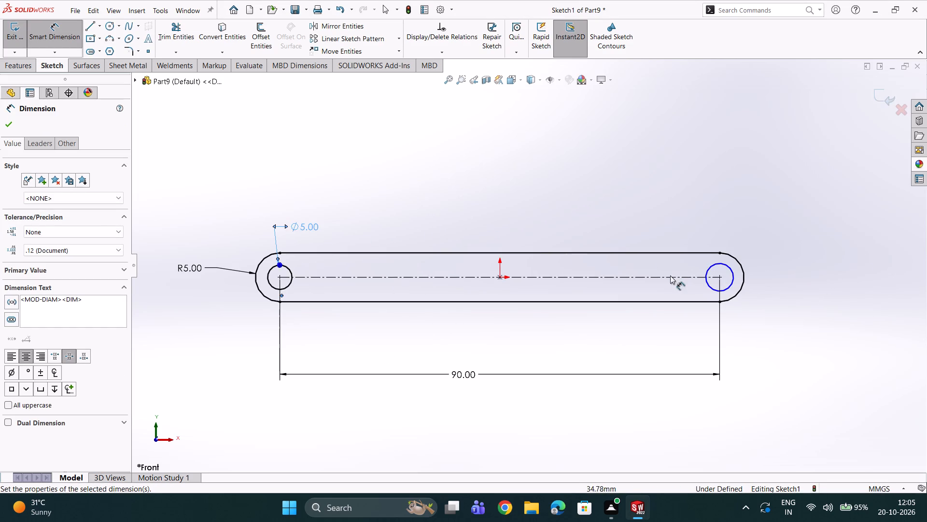
{"action": "left_click", "coordinate": [716, 262]}
{"action": "left_click", "coordinate": [741, 230]}
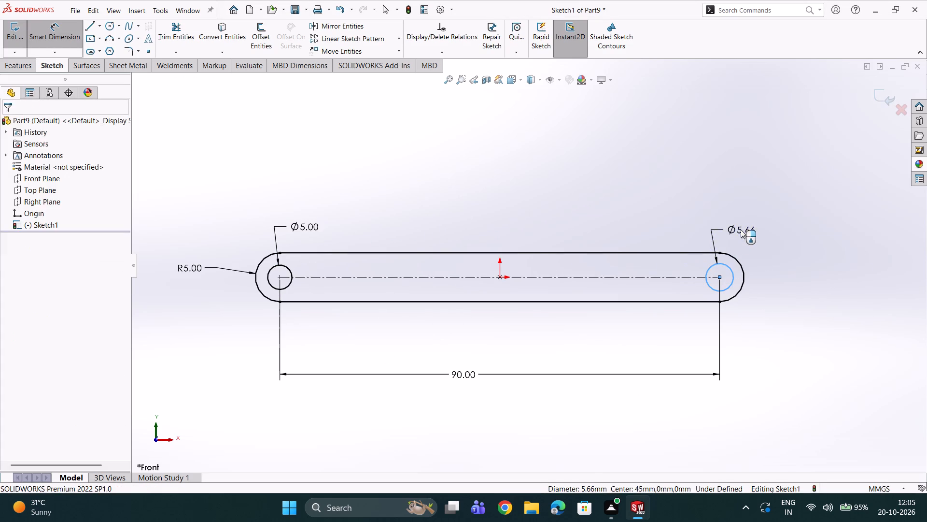
{"action": "key", "text": "5"}
{"action": "key", "text": "Return"}
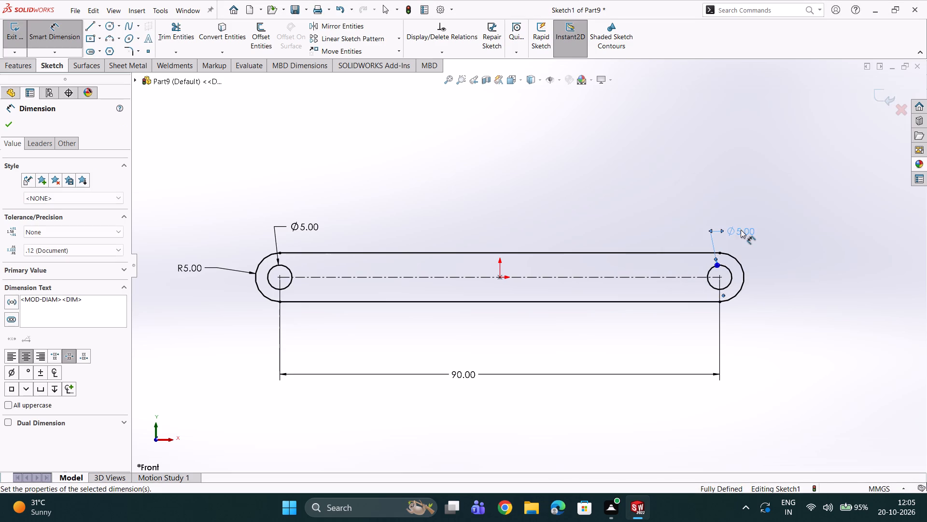
{"action": "scroll", "coordinate": [741, 230], "scroll_direction": "down", "scroll_amount": 1}
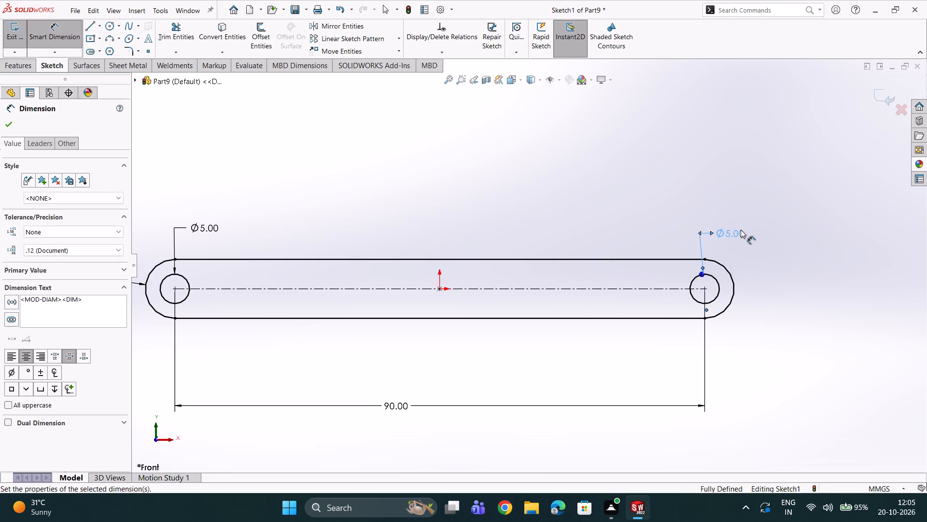
{"action": "left_click", "coordinate": [10, 122]}
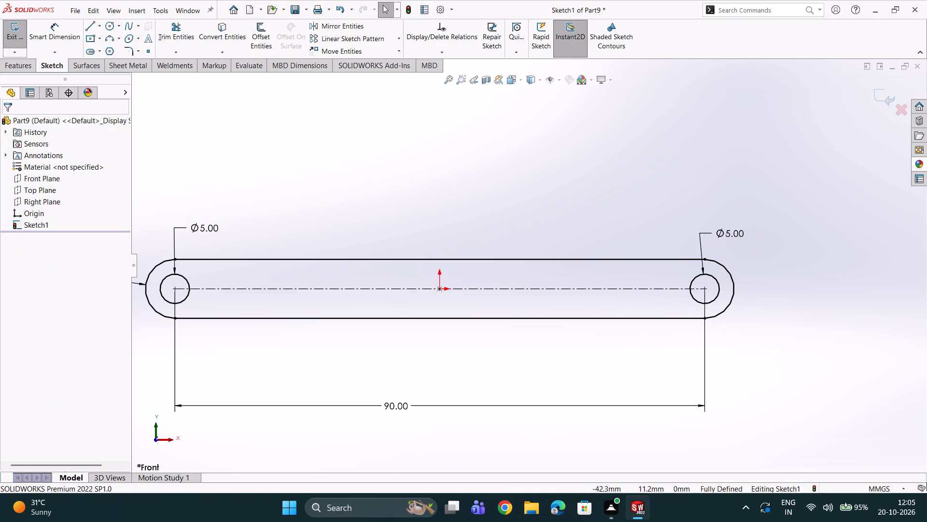
Extrude the slot profile with its two holes 4 mm using the Mid Plane end condition.
{"action": "left_click", "coordinate": [18, 63]}
{"action": "left_click", "coordinate": [19, 47]}
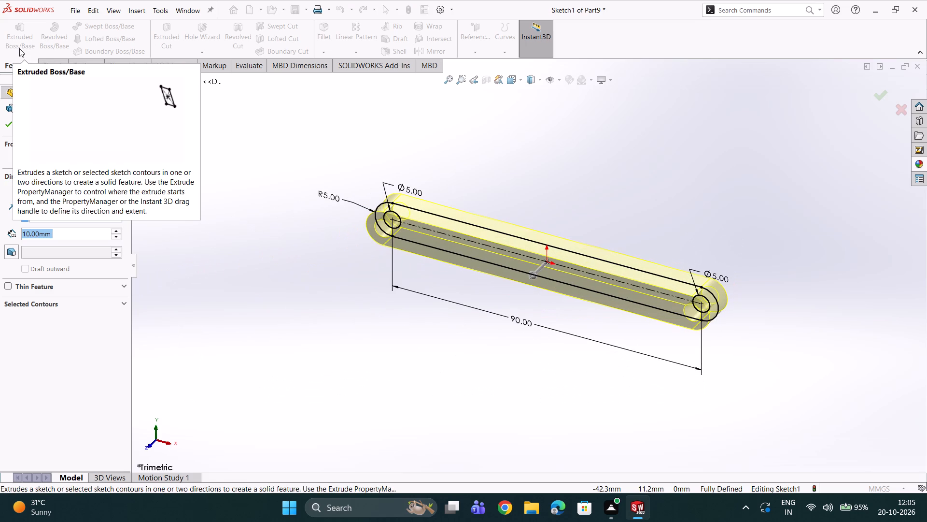
{"action": "key", "text": "4"}
{"action": "key", "text": "Return"}
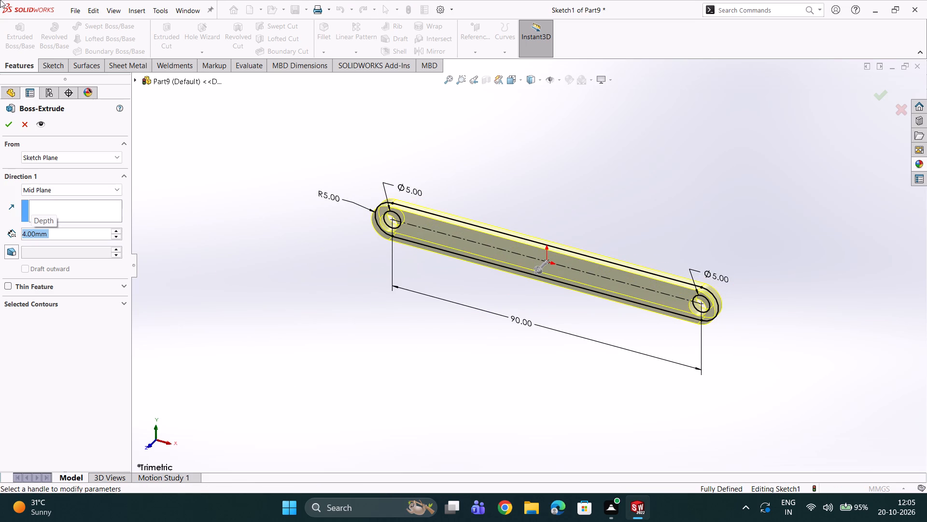
{"action": "left_click", "coordinate": [4, 127]}
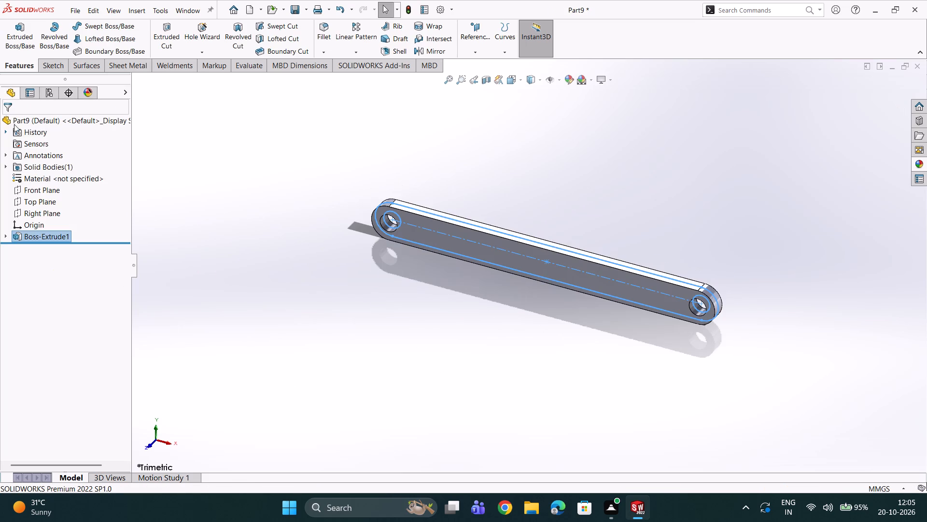
Apply the candy apple red painted appearance to the whole part.
{"action": "left_click", "coordinate": [21, 116]}
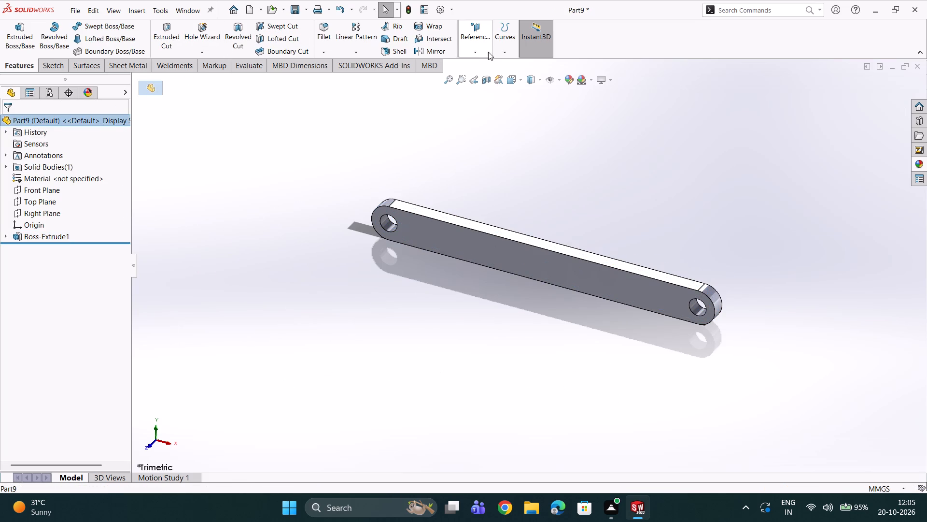
{"action": "left_click", "coordinate": [566, 75]}
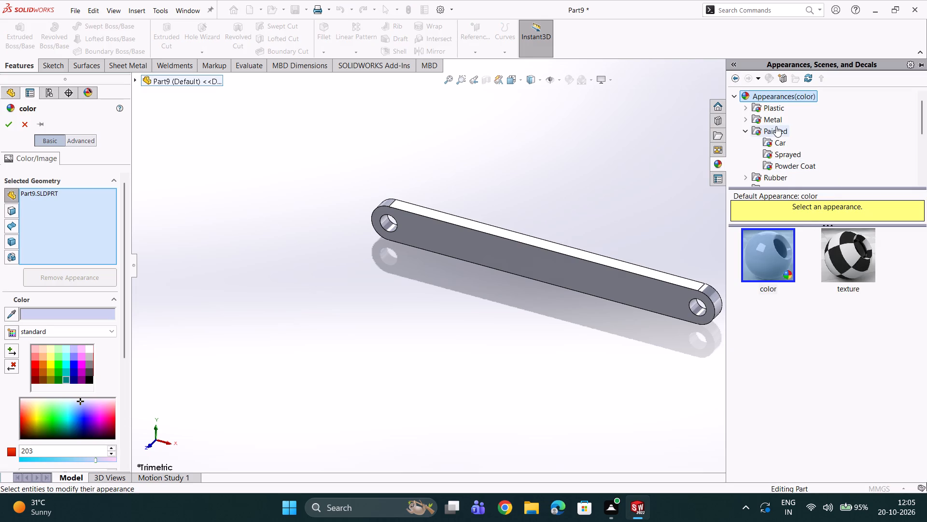
{"action": "left_click", "coordinate": [777, 128]}
{"action": "left_click", "coordinate": [758, 253]}
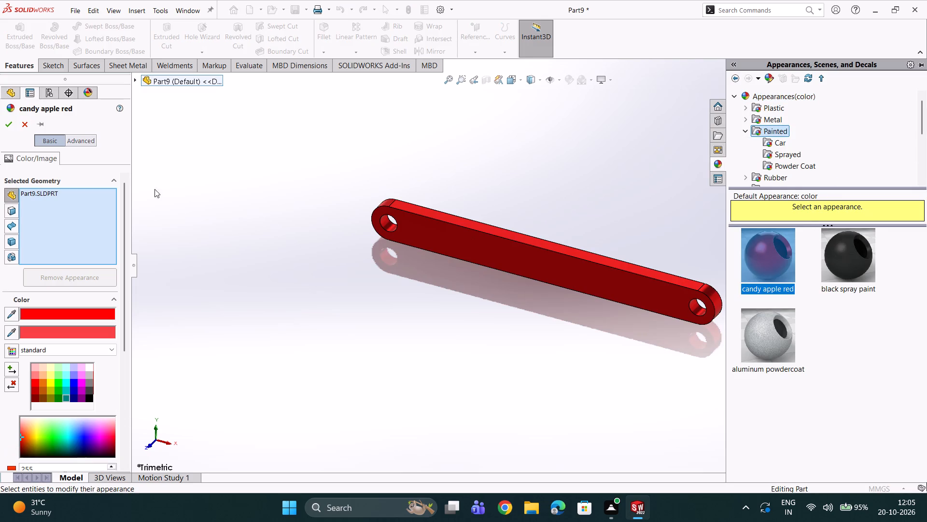
{"action": "double_click", "coordinate": [13, 129]}
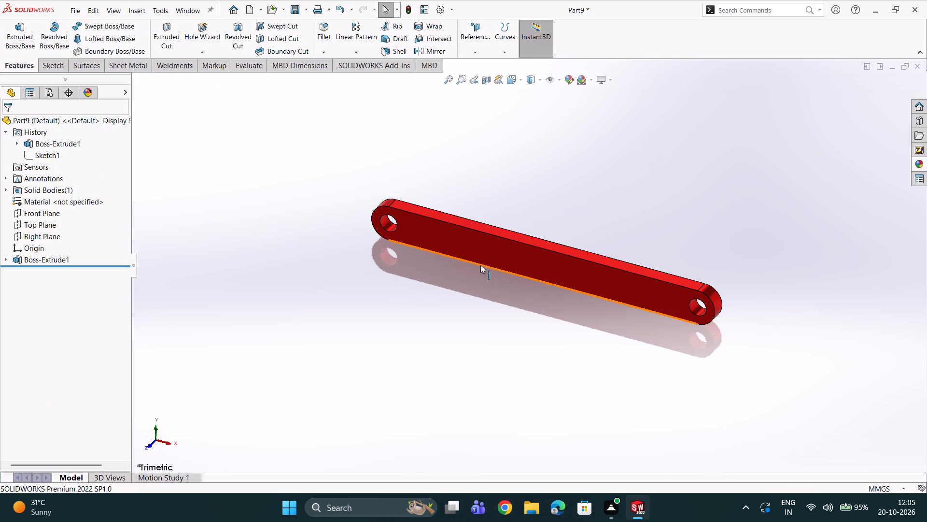
Save the red link part as F8 and close it.
{"action": "left_click", "coordinate": [295, 4]}
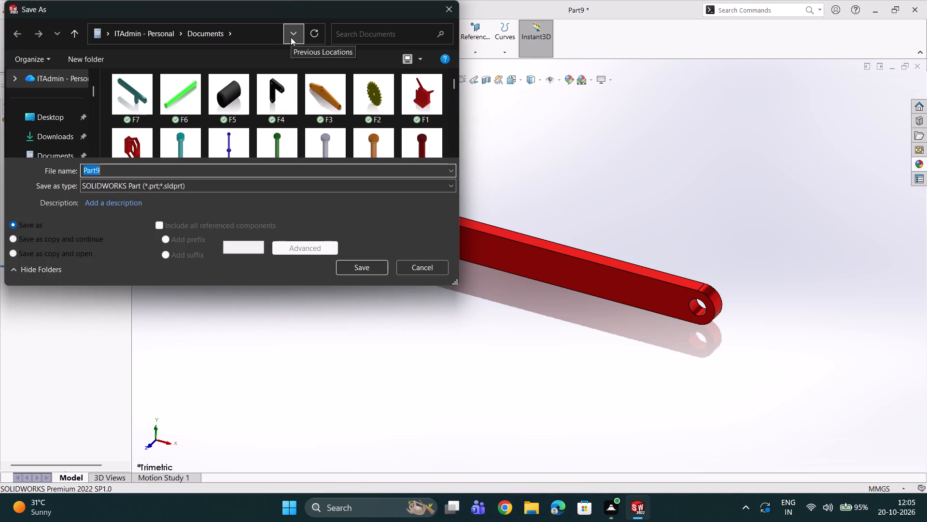
{"action": "key", "text": "f"}
{"action": "key", "text": "8"}
{"action": "key", "text": "Return"}
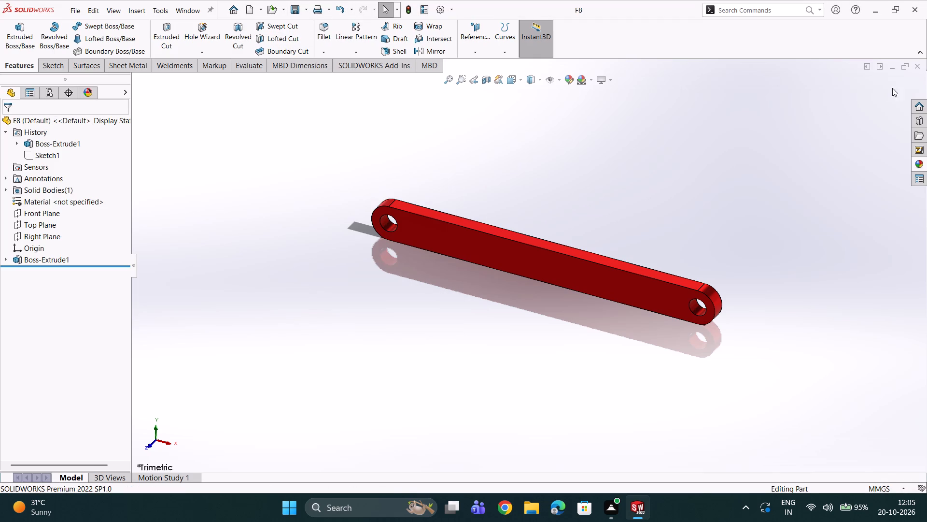
{"action": "double_click", "coordinate": [923, 67]}
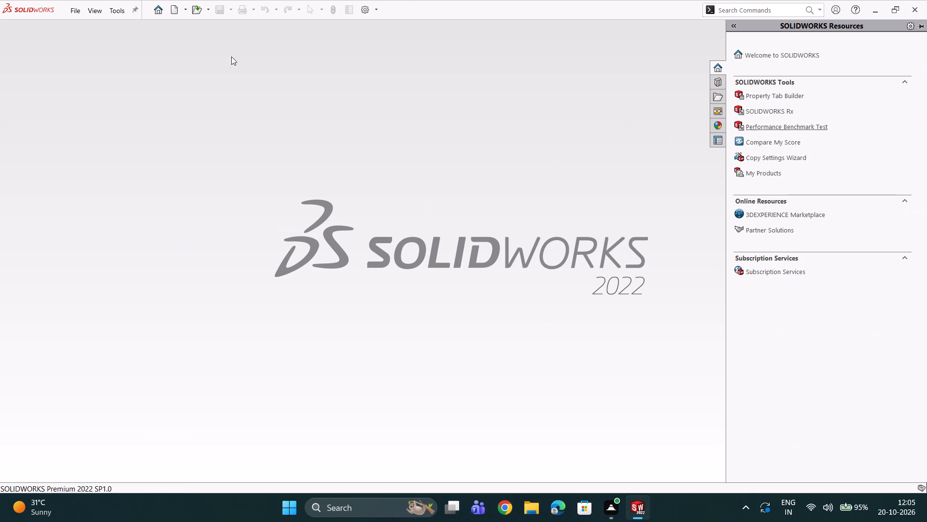
Create a new part document and set its units to MMGS (millimeter, gram, second).
{"action": "left_click", "coordinate": [175, 9]}
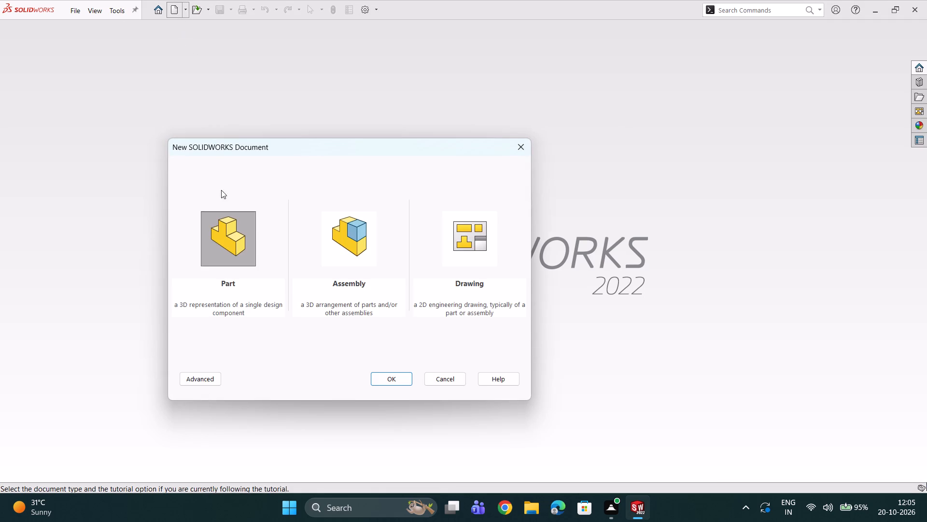
{"action": "left_click", "coordinate": [384, 376]}
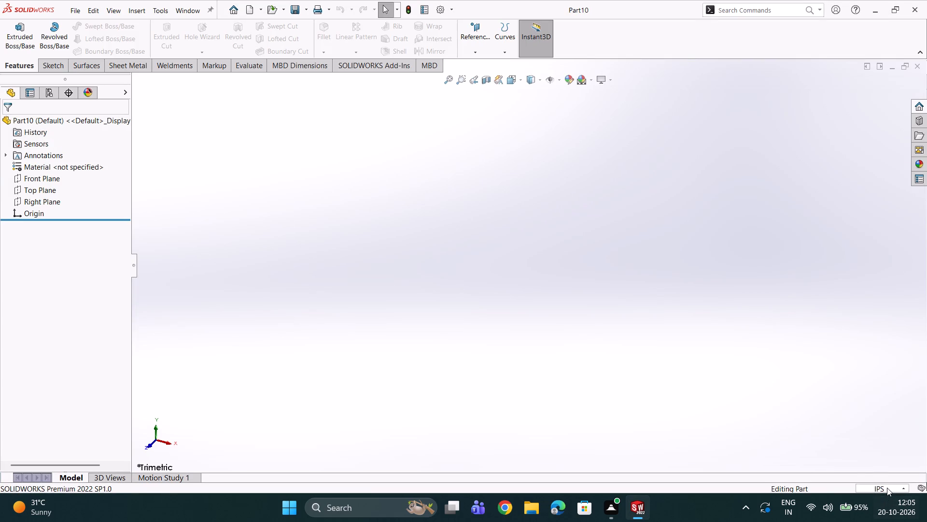
{"action": "left_click", "coordinate": [887, 488]}
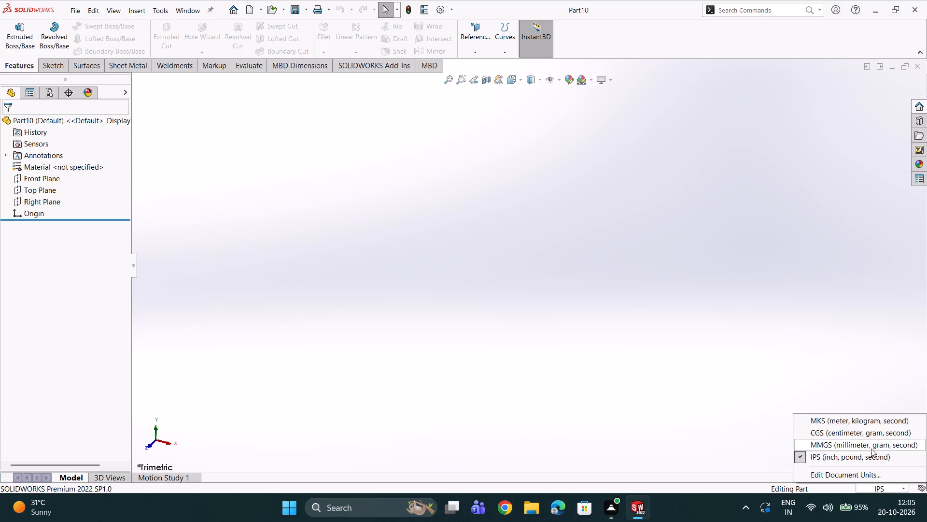
{"action": "left_click", "coordinate": [871, 449]}
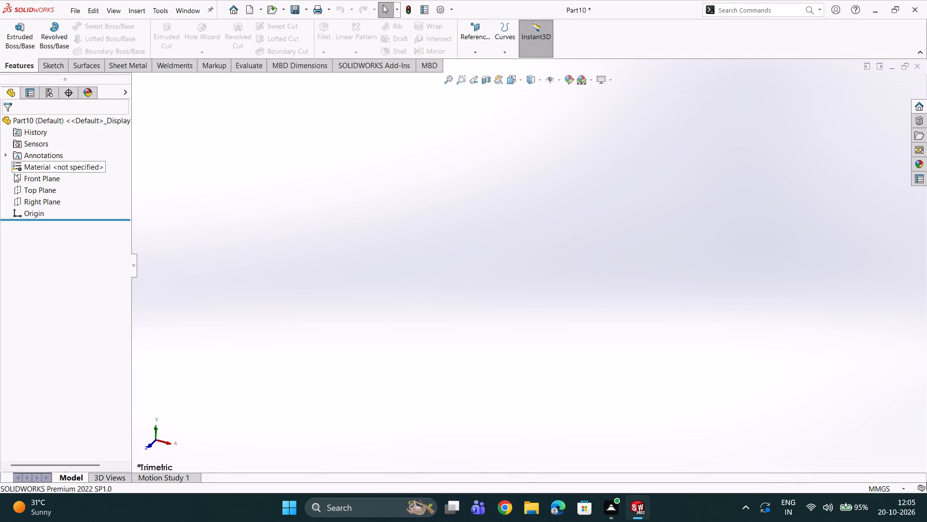
On the Front Plane, sketch a center rectangle about 278 mm by 9.5 mm centred on the origin.
{"action": "left_click", "coordinate": [14, 174]}
{"action": "left_click", "coordinate": [24, 155]}
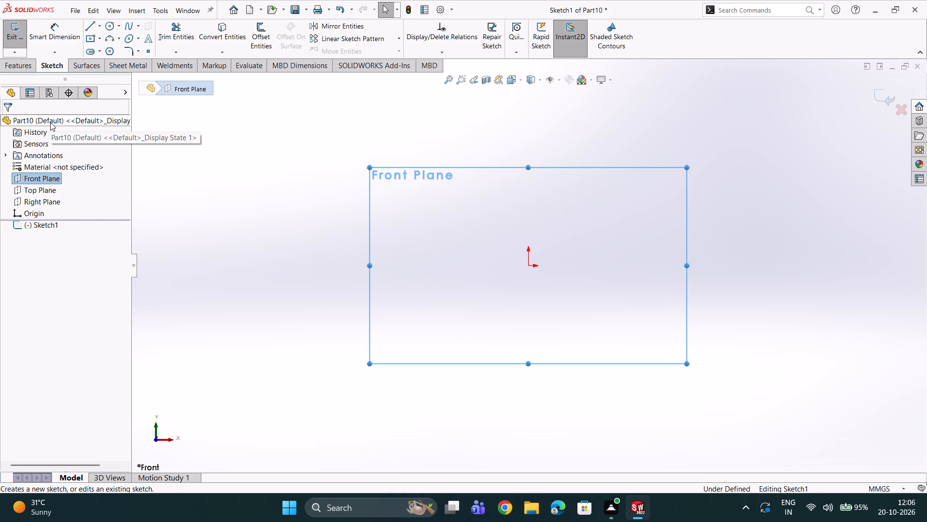
{"action": "left_click", "coordinate": [93, 37]}
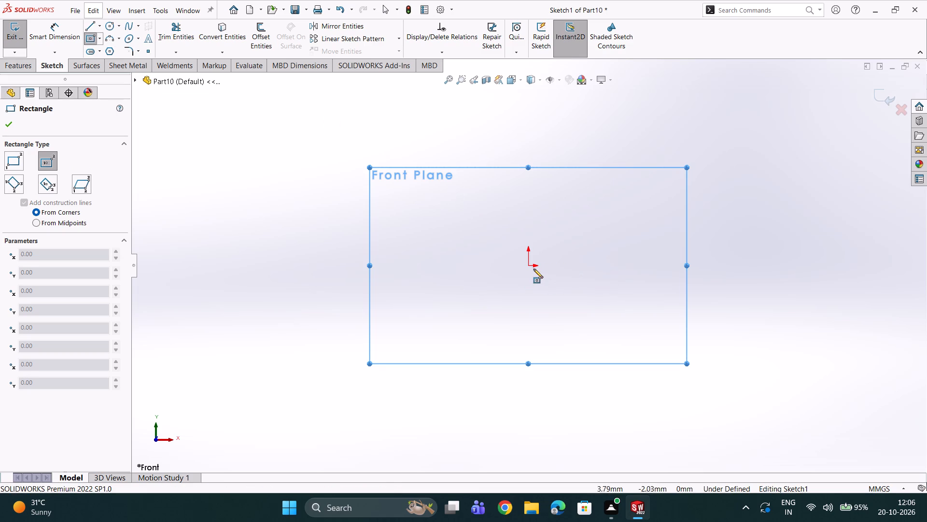
{"action": "left_click", "coordinate": [528, 266]}
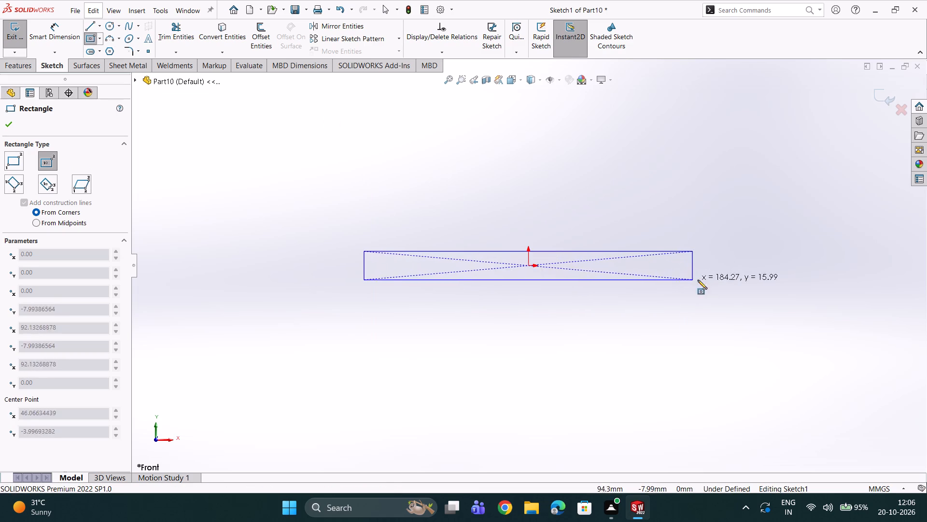
{"action": "left_click", "coordinate": [776, 274]}
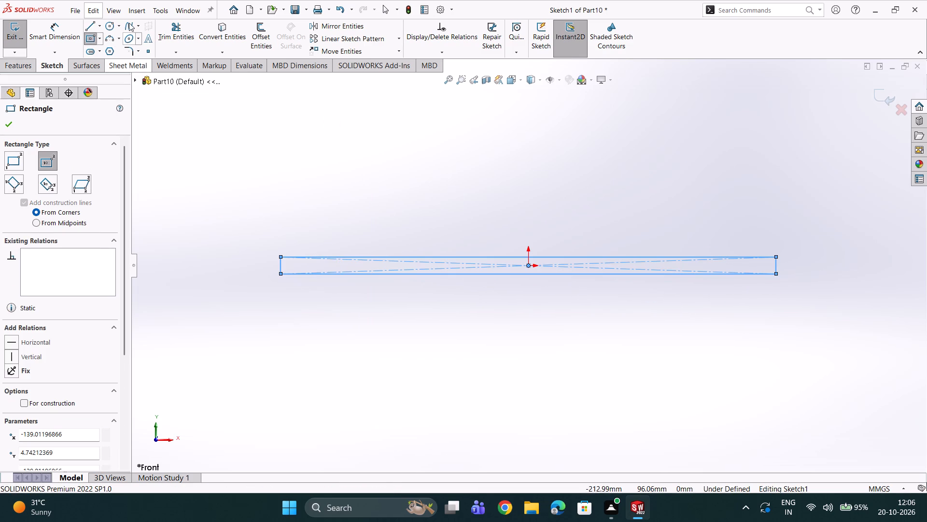
Sketch a vertical centerpoint slot centred on the rectangle's lower edge near its right end, about 18 mm between arc centres and 13 mm wide.
{"action": "left_click", "coordinate": [86, 50]}
{"action": "scroll", "coordinate": [607, 267], "scroll_direction": "down", "scroll_amount": 2}
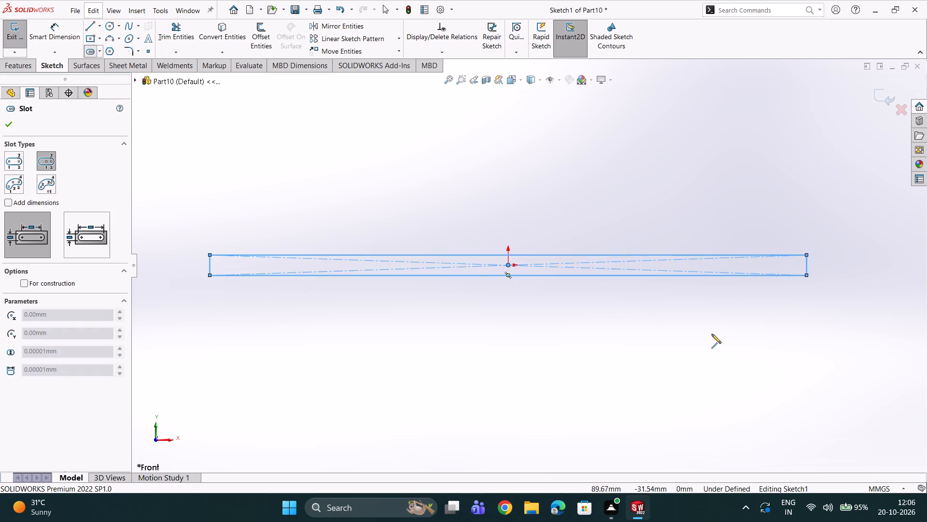
{"action": "scroll", "coordinate": [714, 319], "scroll_direction": "down", "scroll_amount": 2}
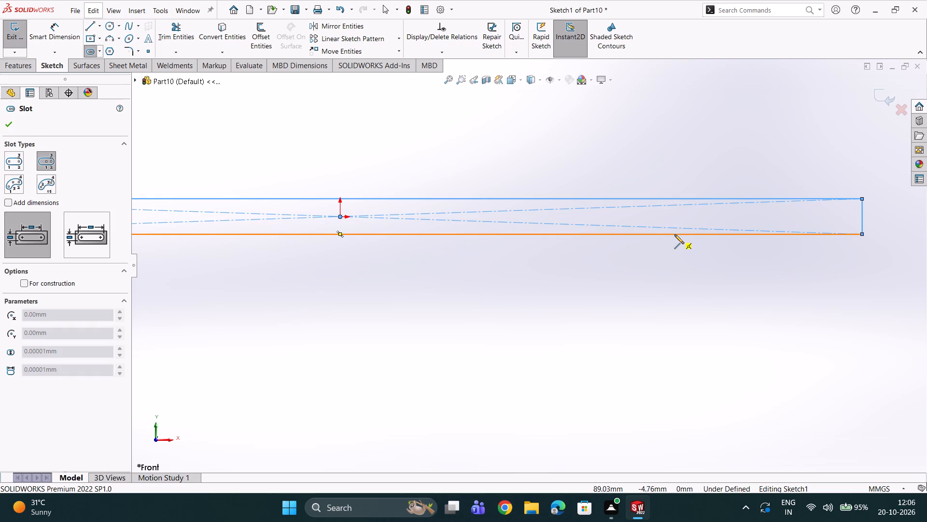
{"action": "left_click", "coordinate": [674, 235]}
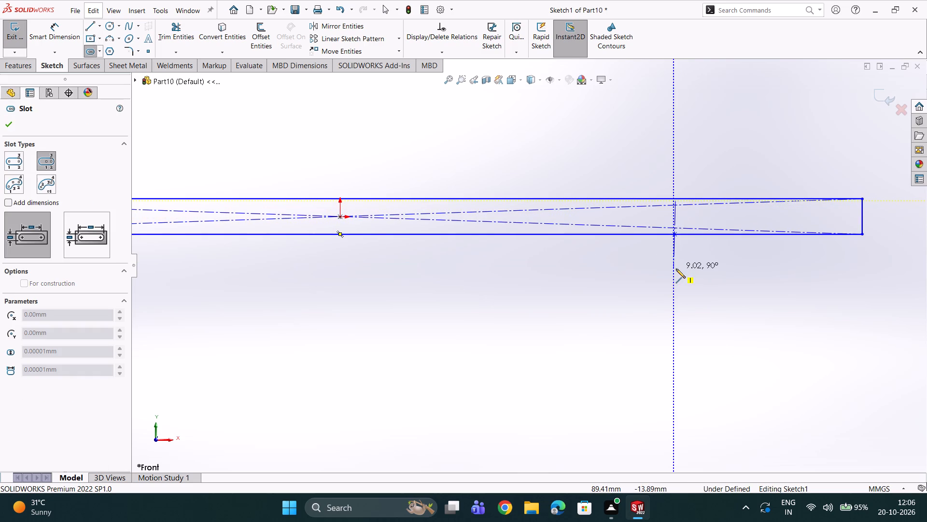
{"action": "left_click", "coordinate": [676, 269]}
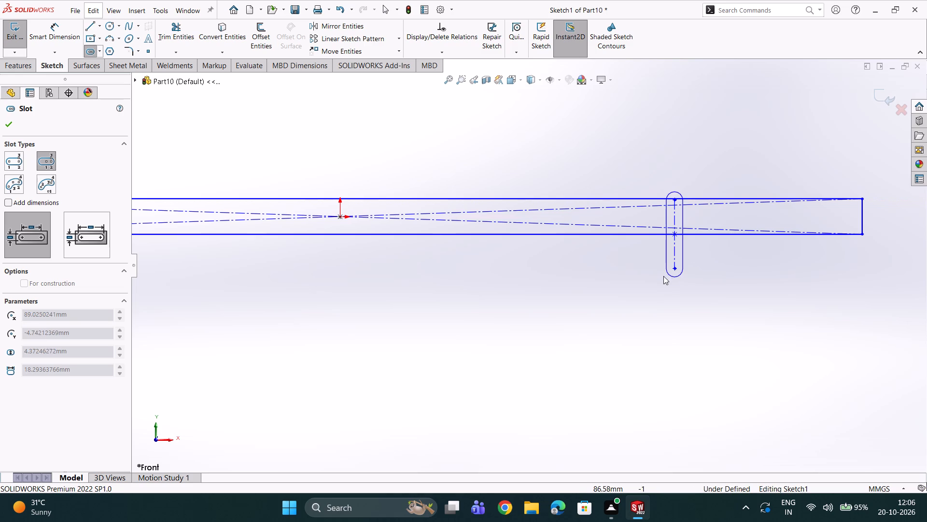
{"action": "scroll", "coordinate": [512, 262], "scroll_direction": "down", "scroll_amount": 1}
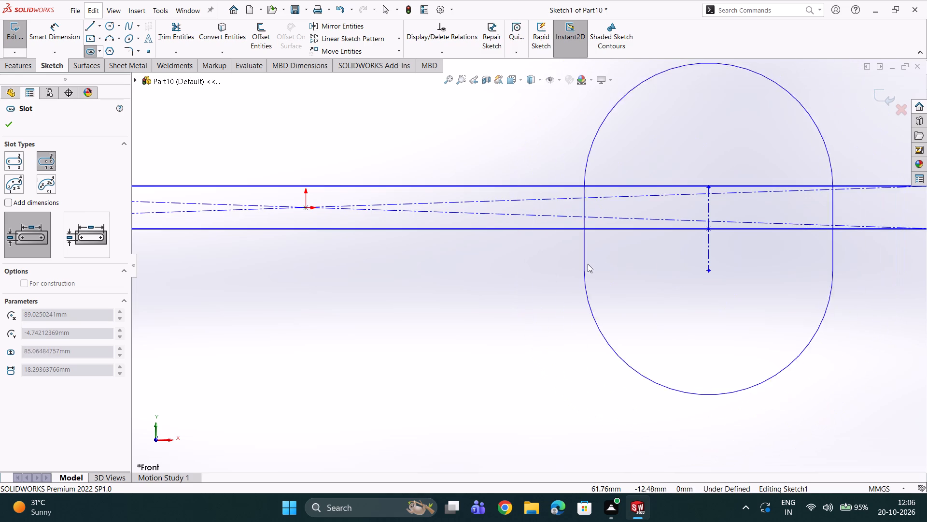
{"action": "double_click", "coordinate": [679, 263]}
{"action": "scroll", "coordinate": [679, 263], "scroll_direction": "down", "scroll_amount": 1}
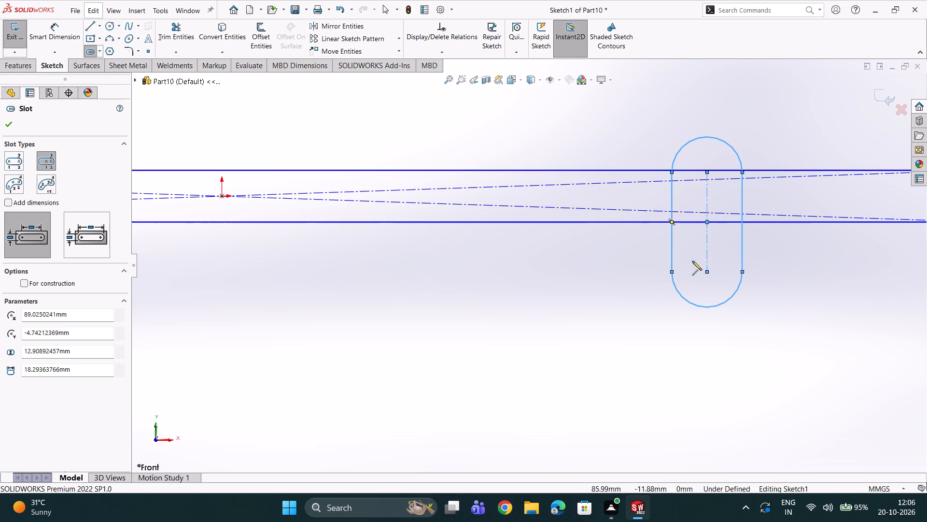
Dimension the rectangle's length to 150 mm.
{"action": "left_click", "coordinate": [65, 28]}
{"action": "scroll", "coordinate": [306, 258], "scroll_direction": "up", "scroll_amount": 2}
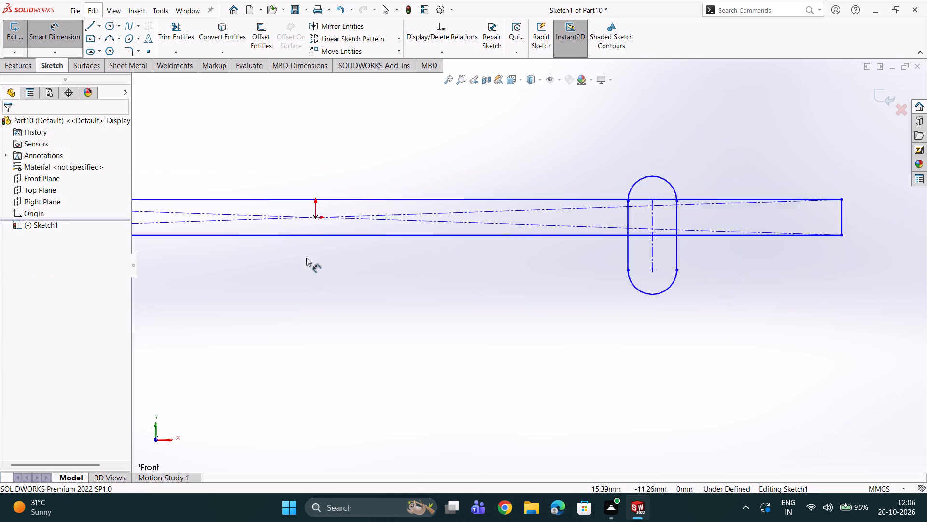
{"action": "scroll", "coordinate": [306, 258], "scroll_direction": "up", "scroll_amount": 1}
{"action": "scroll", "coordinate": [389, 195], "scroll_direction": "up", "scroll_amount": 1}
{"action": "scroll", "coordinate": [468, 238], "scroll_direction": "up", "scroll_amount": 2}
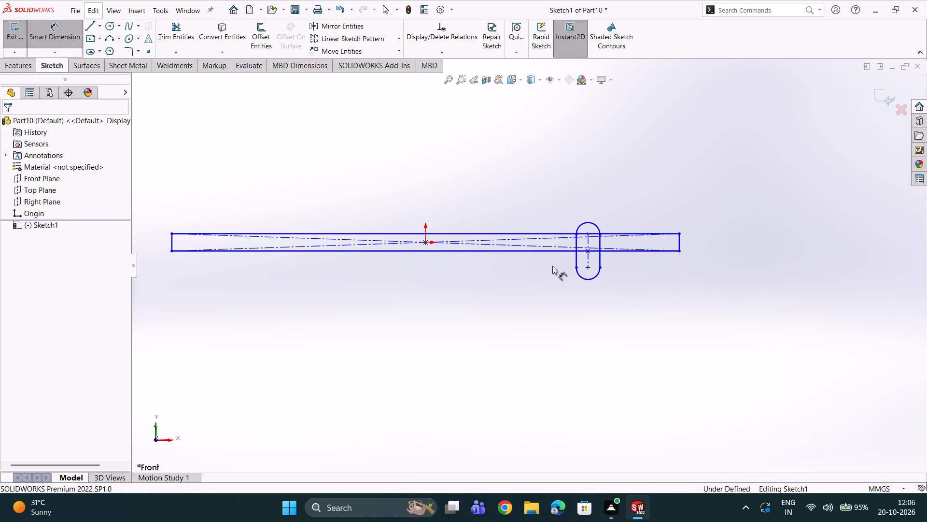
{"action": "left_click", "coordinate": [510, 233]}
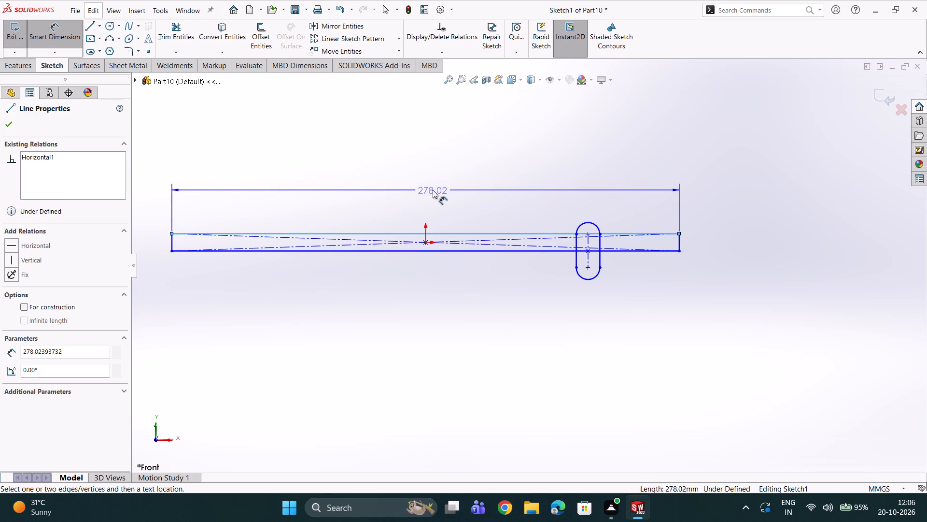
{"action": "left_click", "coordinate": [430, 189]}
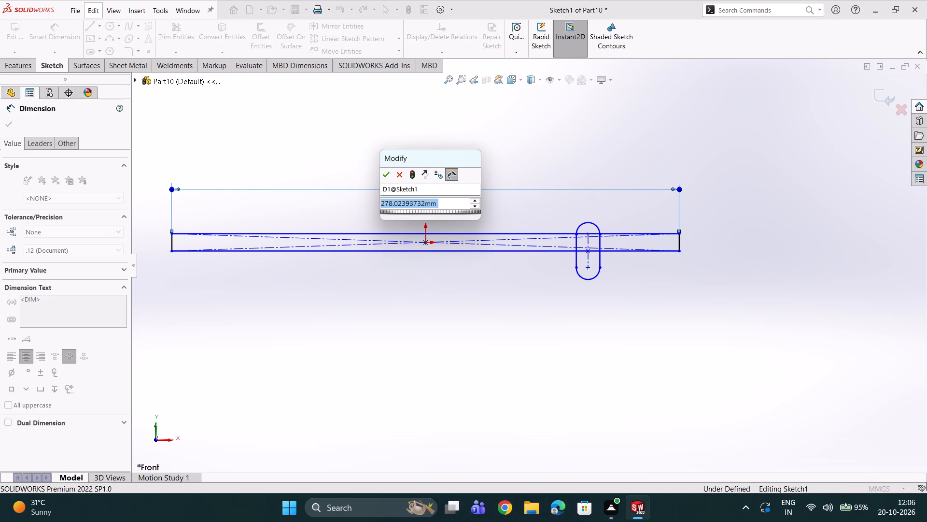
{"action": "type", "text": "150"}
{"action": "key", "text": "Return"}
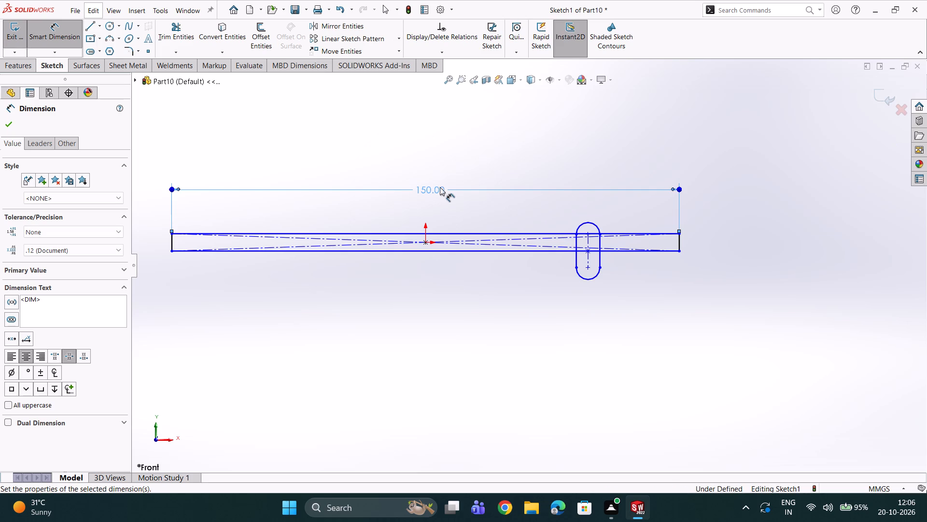
Dimension the slot's centreline 15 mm from the rectangle's right edge.
{"action": "scroll", "coordinate": [537, 211], "scroll_direction": "down", "scroll_amount": 3}
{"action": "left_click", "coordinate": [624, 306]}
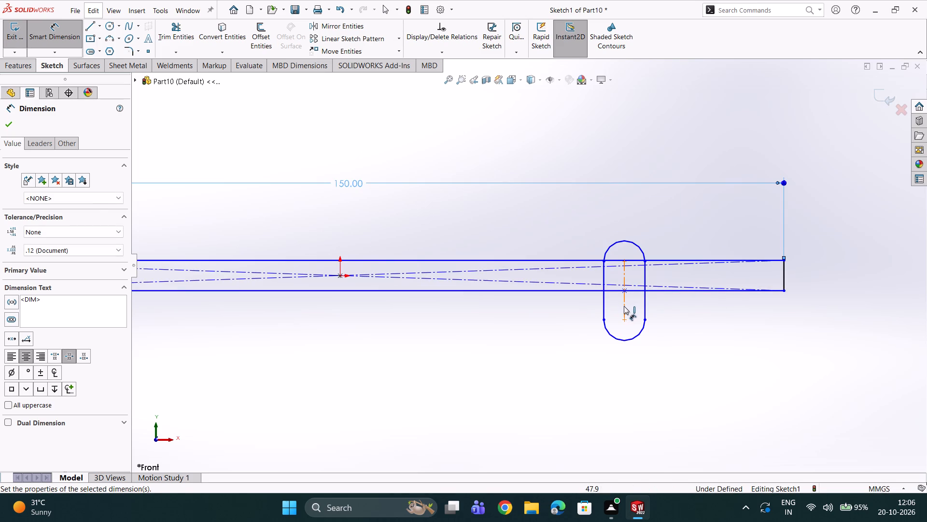
{"action": "double_click", "coordinate": [784, 283]}
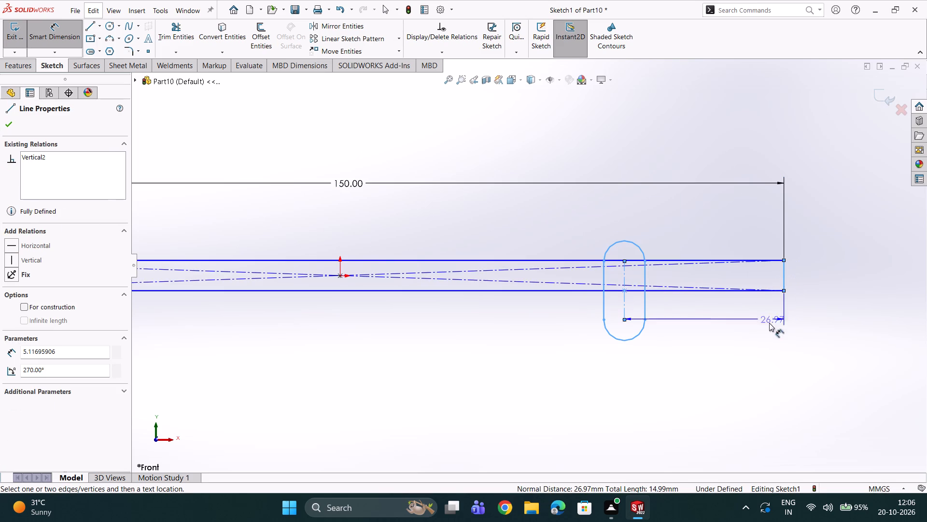
{"action": "left_click", "coordinate": [723, 374]}
{"action": "type", "text": "15"}
{"action": "key", "text": "Return"}
Dimension the start of the slot's lower arc 5 mm from the rectangle's lower edge.
{"action": "scroll", "coordinate": [731, 343], "scroll_direction": "down", "scroll_amount": 2}
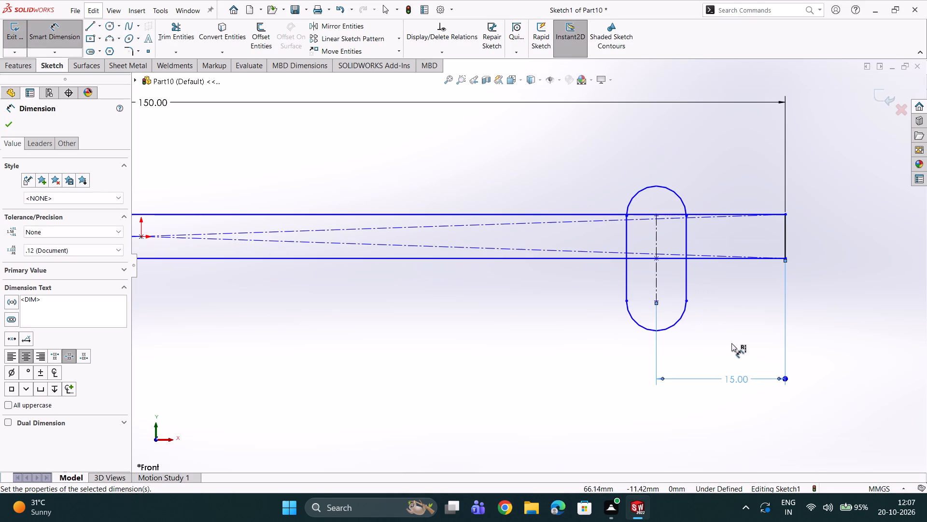
{"action": "left_click", "coordinate": [685, 300]}
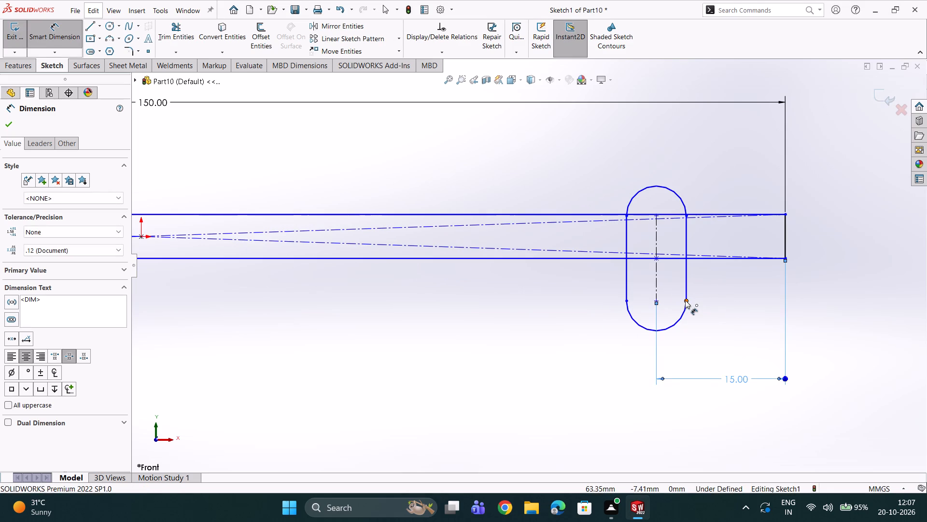
{"action": "left_click", "coordinate": [704, 259]}
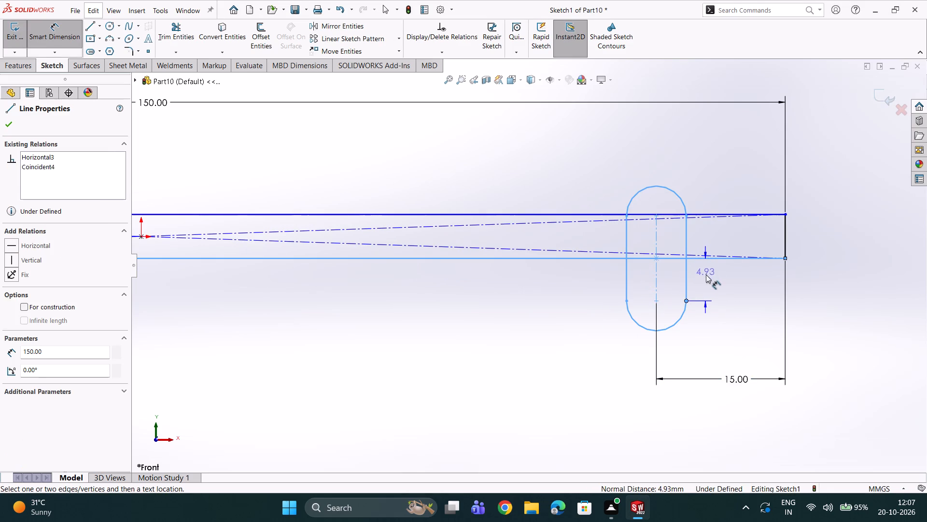
{"action": "left_click", "coordinate": [708, 275]}
{"action": "key", "text": "5"}
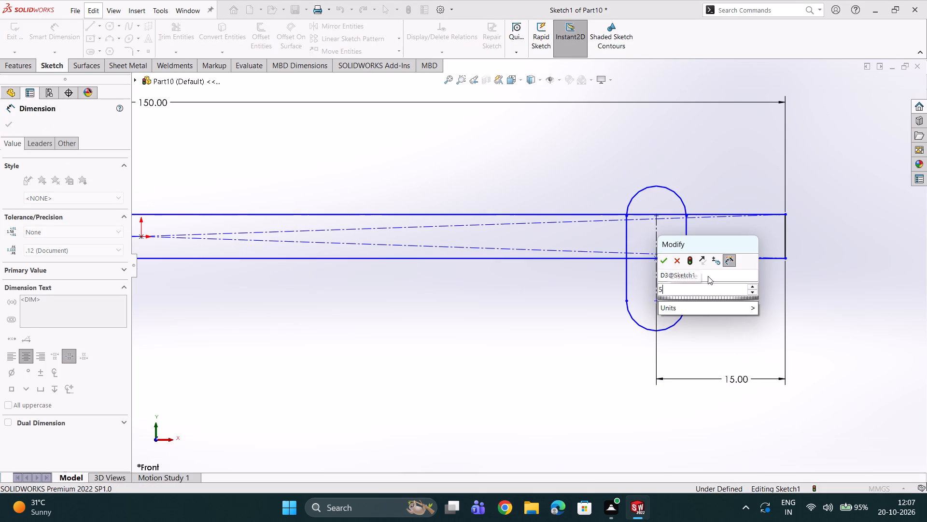
{"action": "key", "text": "Return"}
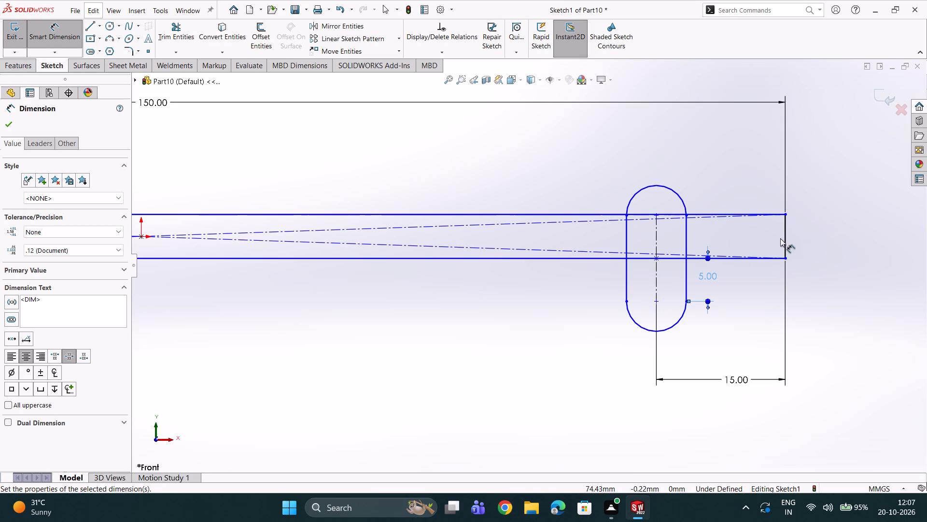
Dimension the rectangle's right edge to a height of 2 mm.
{"action": "double_click", "coordinate": [785, 235]}
{"action": "double_click", "coordinate": [803, 234]}
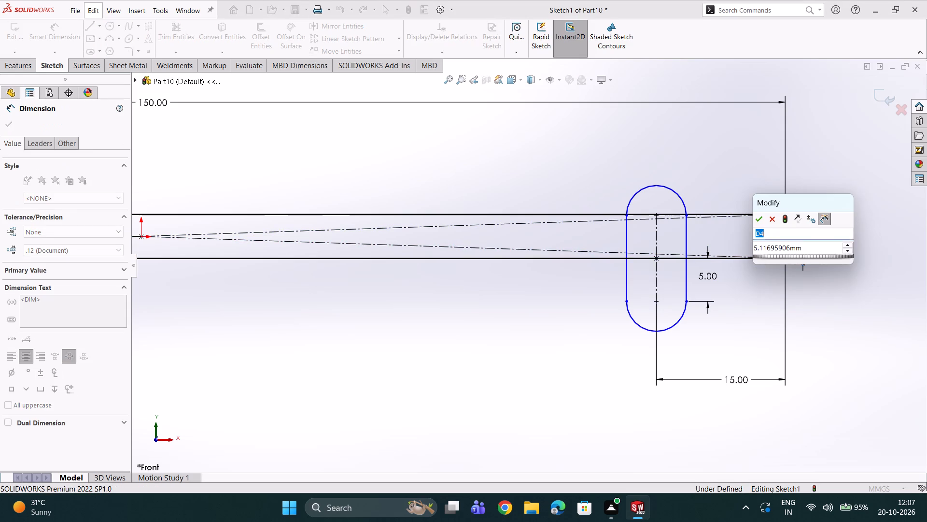
{"action": "left_click", "coordinate": [811, 242]}
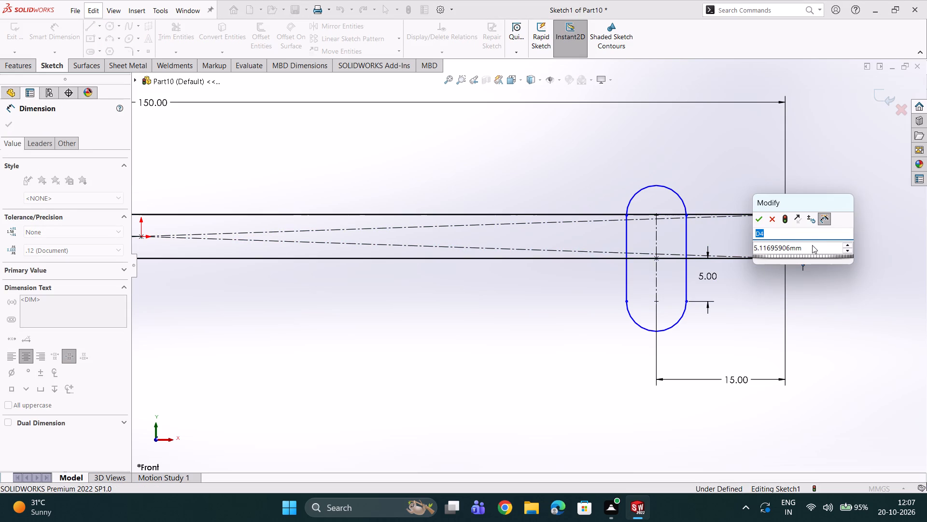
{"action": "left_click", "coordinate": [812, 246]}
{"action": "left_click", "coordinate": [812, 246]}
{"action": "key", "text": "2"}
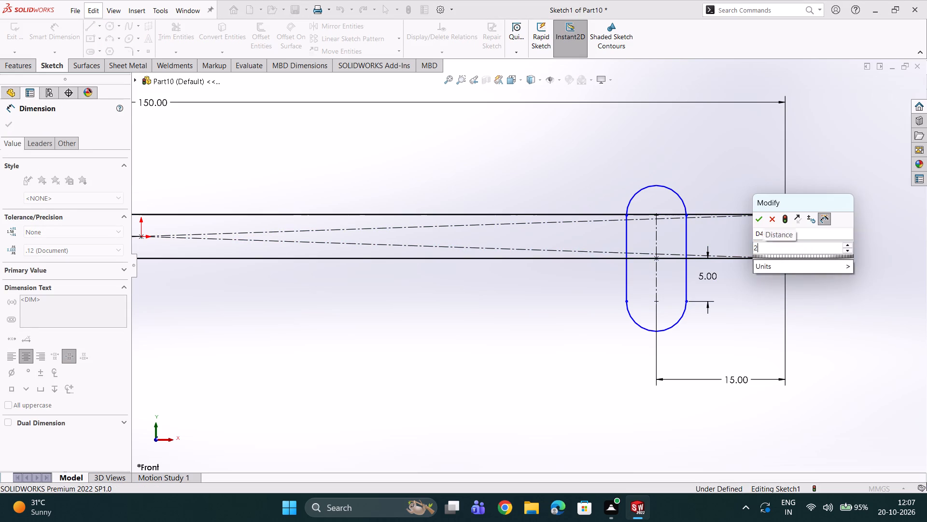
{"action": "key", "text": "Return"}
Dimension the slot's lower arc to a radius of 5 mm.
{"action": "scroll", "coordinate": [726, 253], "scroll_direction": "down", "scroll_amount": 1}
{"action": "scroll", "coordinate": [650, 248], "scroll_direction": "down", "scroll_amount": 1}
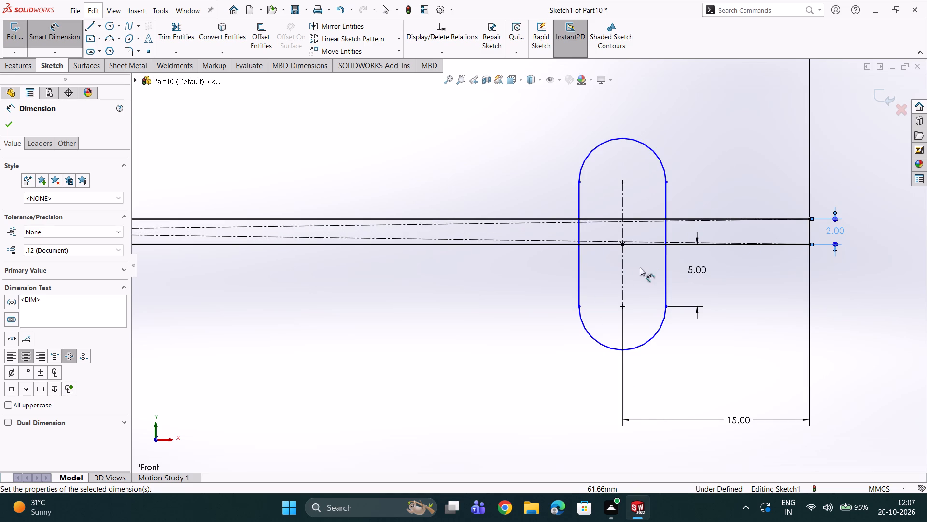
{"action": "left_click", "coordinate": [591, 340]}
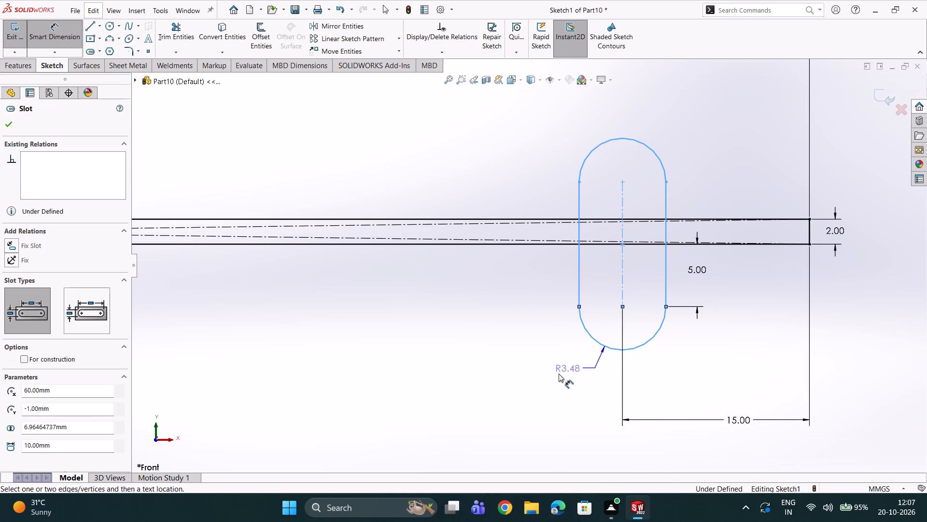
{"action": "double_click", "coordinate": [554, 377]}
{"action": "key", "text": "5"}
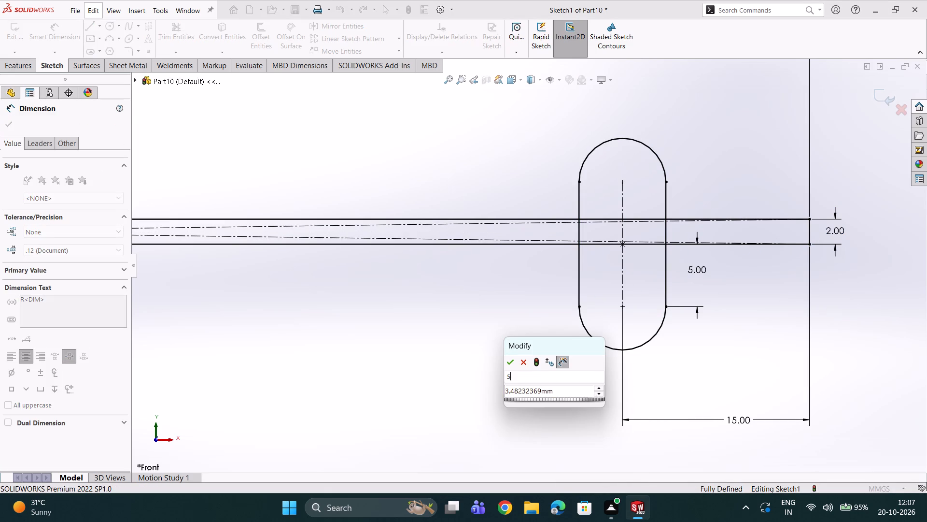
{"action": "key", "text": "Return"}
{"action": "key", "text": "5"}
{"action": "key", "text": "Return"}
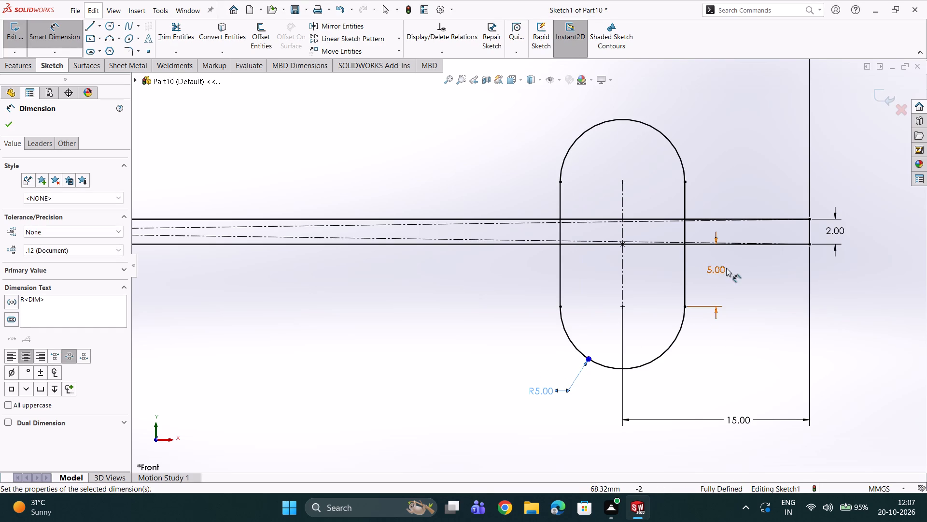
Sketch a circle about 4 mm in diameter centred on the slot's lower arc centre.
{"action": "left_click", "coordinate": [105, 26]}
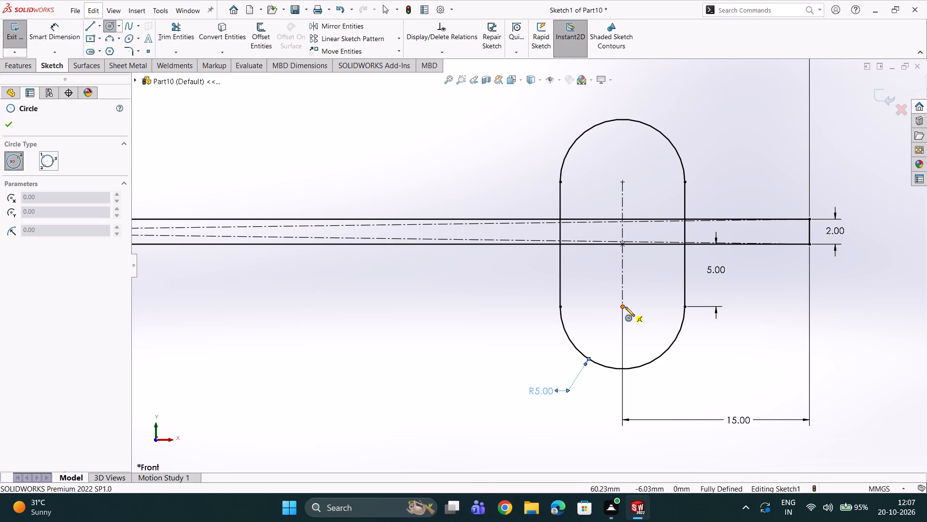
{"action": "left_click", "coordinate": [625, 307]}
{"action": "left_click", "coordinate": [613, 330]}
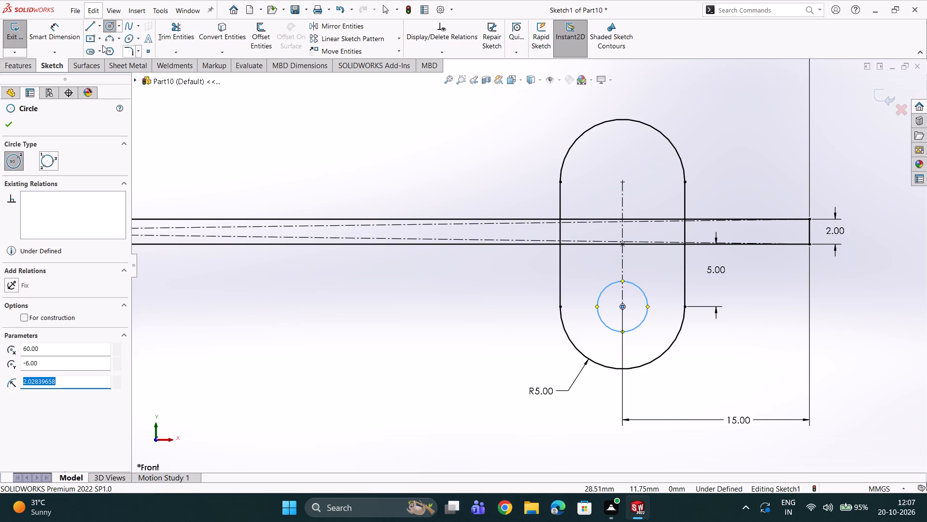
Dimension the circle inside the slot's lower end to a diameter of 5 mm.
{"action": "left_click", "coordinate": [43, 33]}
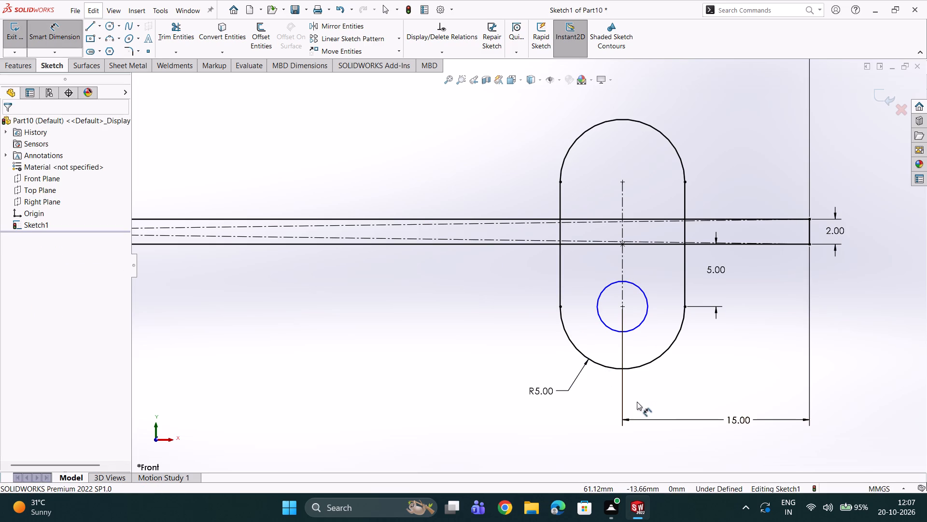
{"action": "left_click", "coordinate": [646, 319]}
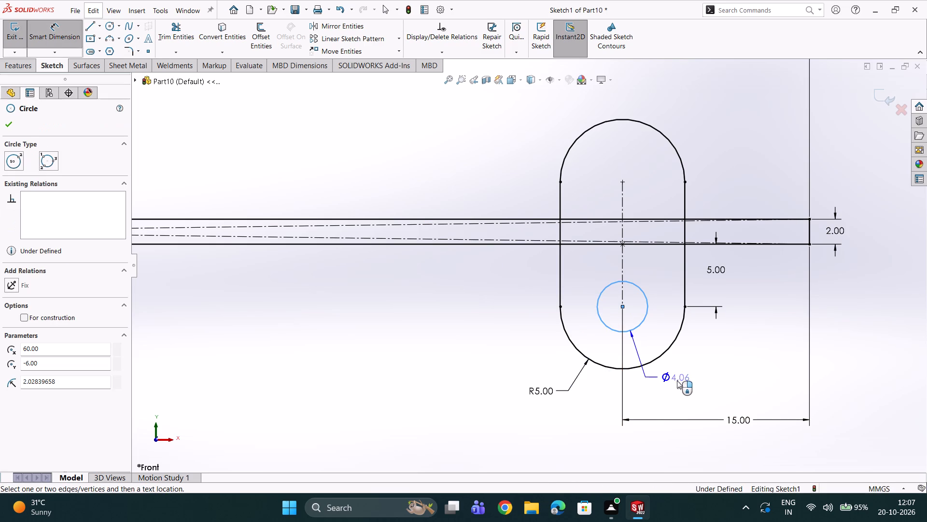
{"action": "left_click", "coordinate": [679, 385]}
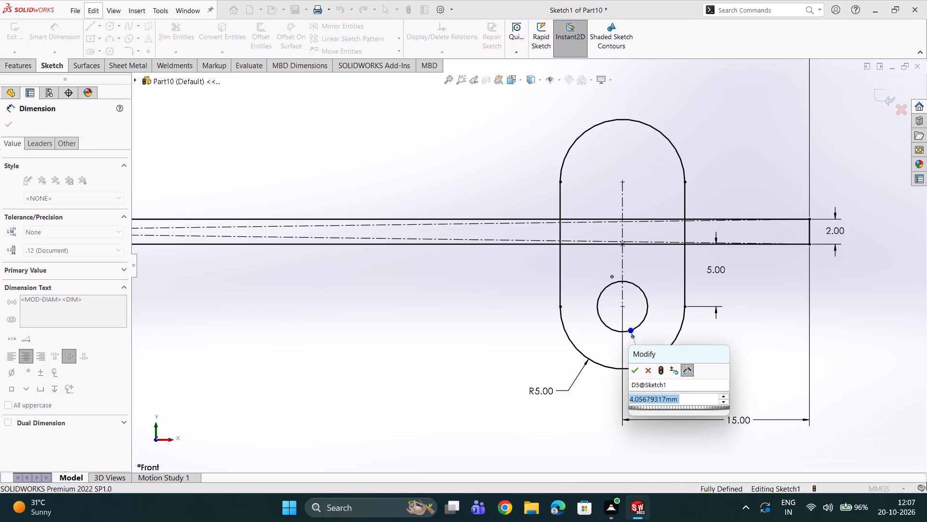
{"action": "key", "text": "5"}
{"action": "key", "text": "Return"}
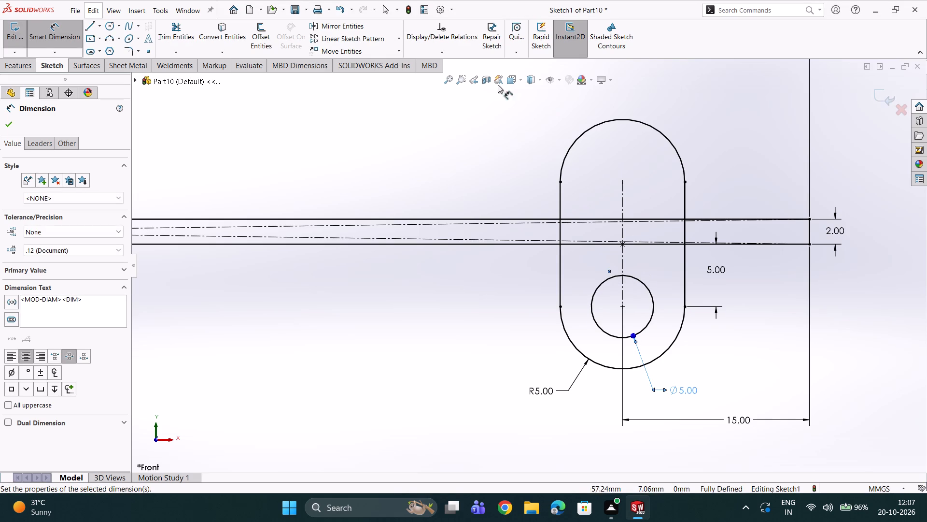
{"action": "scroll", "coordinate": [638, 163], "scroll_direction": "up", "scroll_amount": 2}
{"action": "scroll", "coordinate": [648, 209], "scroll_direction": "up", "scroll_amount": 1}
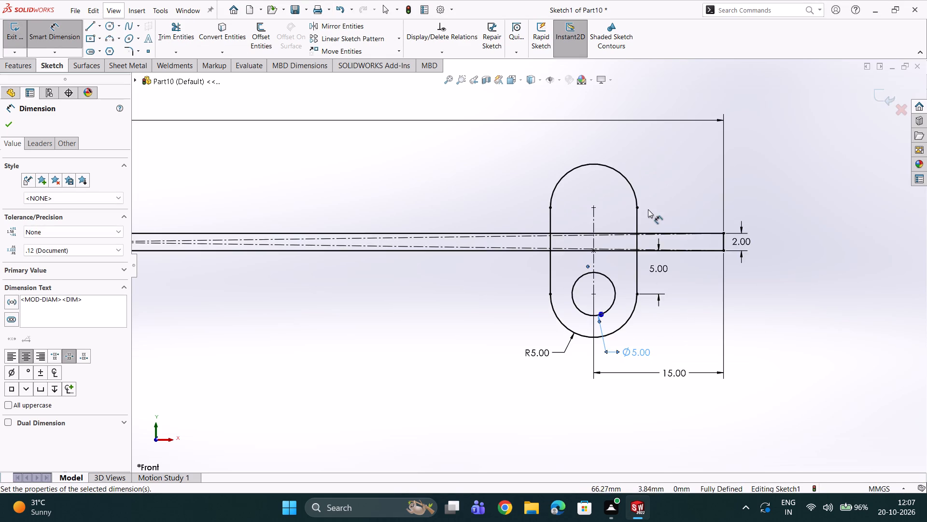
{"action": "scroll", "coordinate": [648, 209], "scroll_direction": "up", "scroll_amount": 1}
{"action": "scroll", "coordinate": [602, 275], "scroll_direction": "down", "scroll_amount": 2}
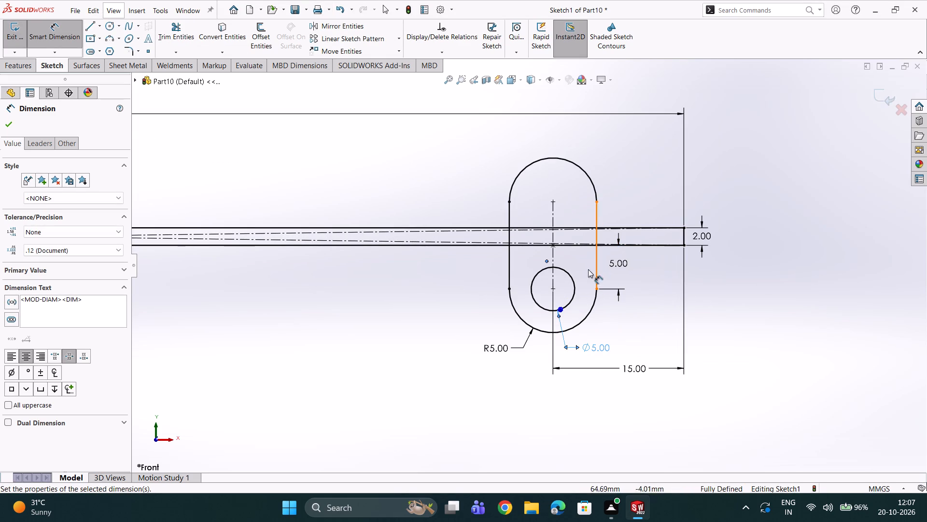
{"action": "scroll", "coordinate": [194, 193], "scroll_direction": "up", "scroll_amount": 3}
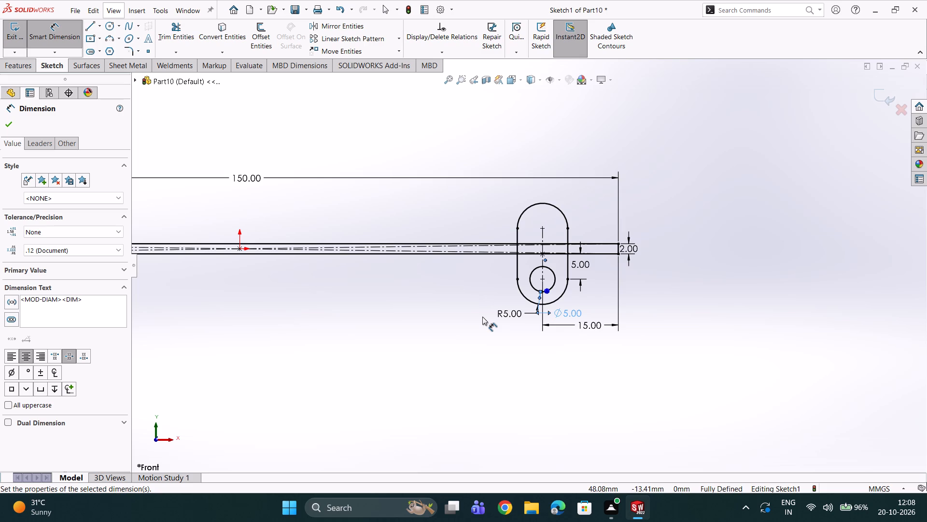
{"action": "left_click", "coordinate": [6, 125]}
Extrude the full bar and the slot area below it, excluding the circle, 45 mm with the Mid Plane condition.
{"action": "left_click", "coordinate": [12, 66]}
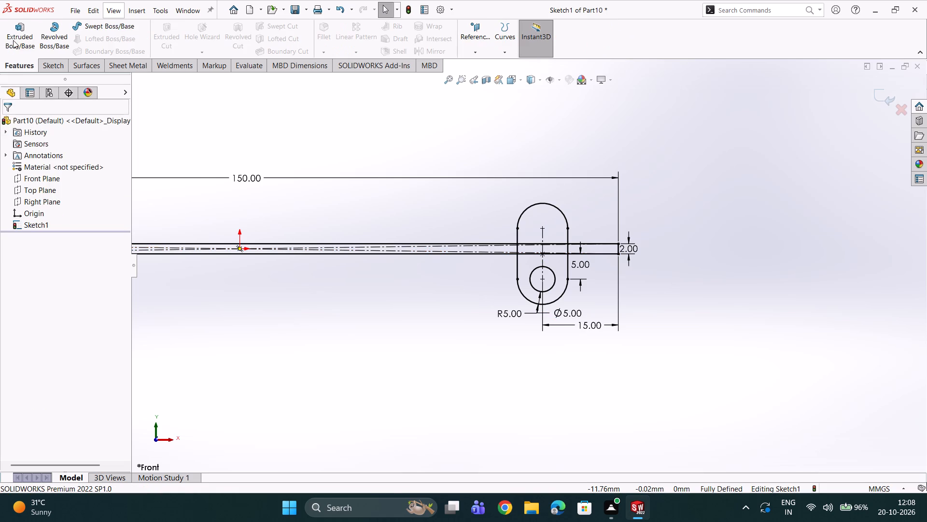
{"action": "left_click", "coordinate": [13, 40]}
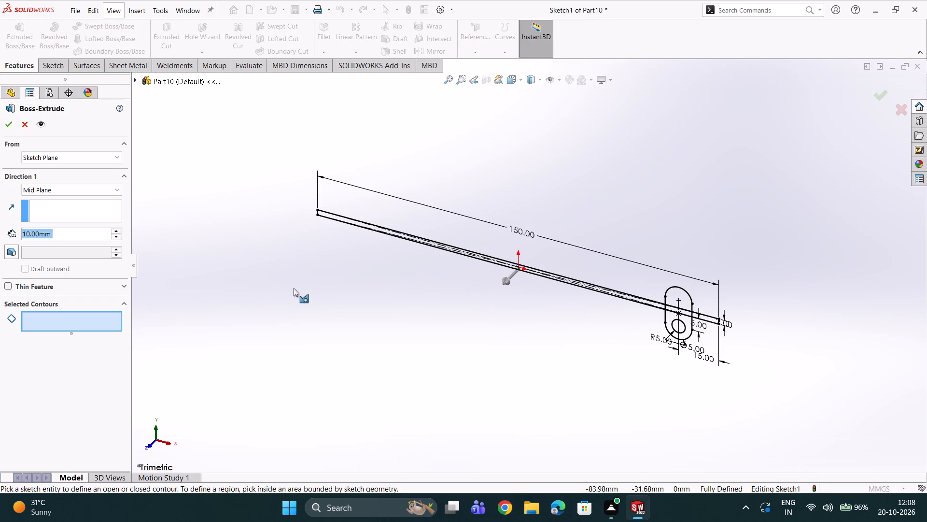
{"action": "scroll", "coordinate": [355, 186], "scroll_direction": "down", "scroll_amount": 5}
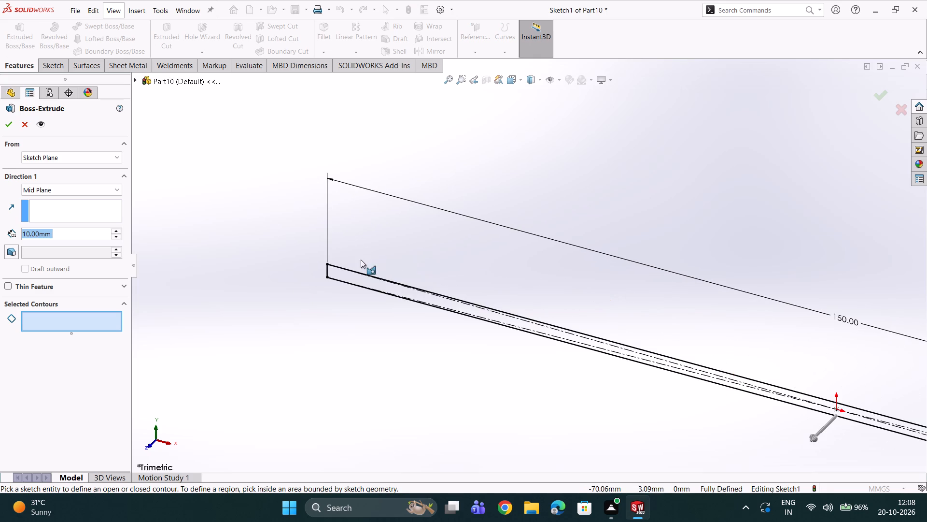
{"action": "left_click", "coordinate": [356, 277]}
{"action": "scroll", "coordinate": [447, 317], "scroll_direction": "up", "scroll_amount": 6}
{"action": "scroll", "coordinate": [841, 371], "scroll_direction": "down", "scroll_amount": 4}
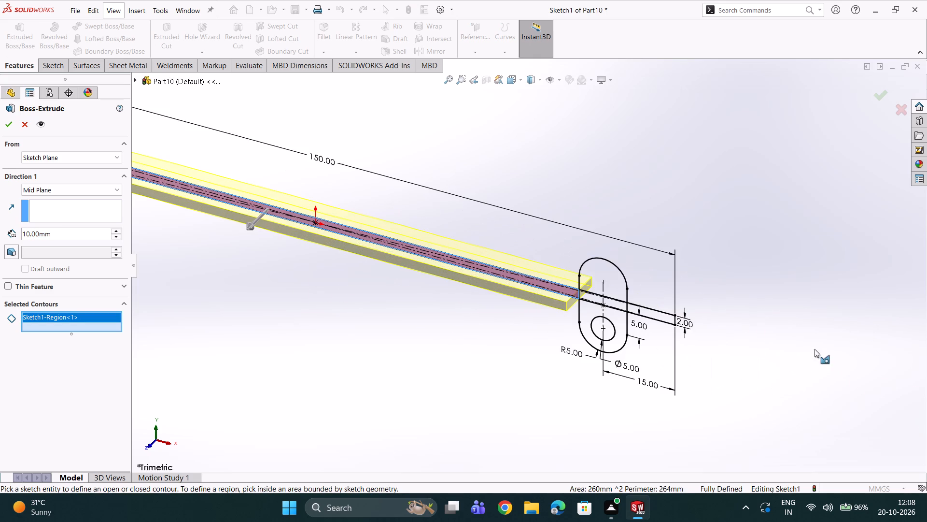
{"action": "double_click", "coordinate": [589, 317]}
{"action": "scroll", "coordinate": [591, 316], "scroll_direction": "down", "scroll_amount": 1}
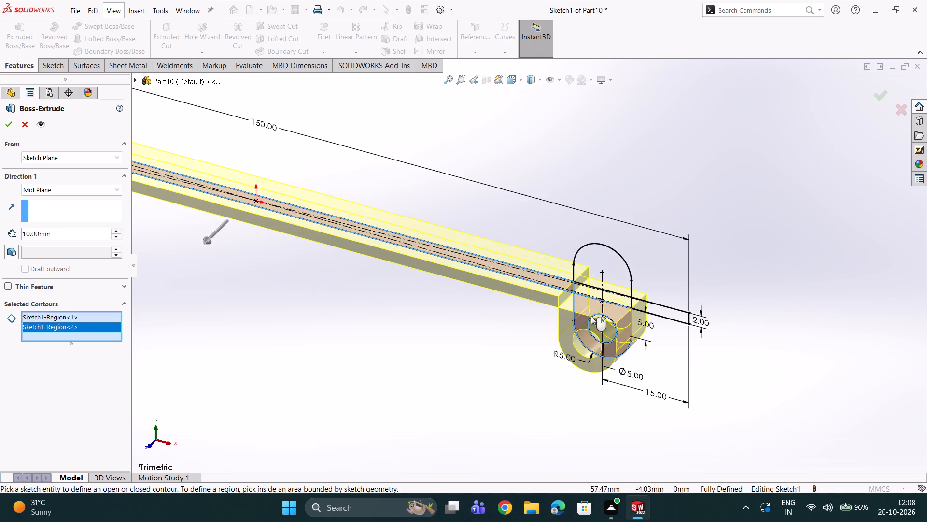
{"action": "scroll", "coordinate": [591, 313], "scroll_direction": "down", "scroll_amount": 3}
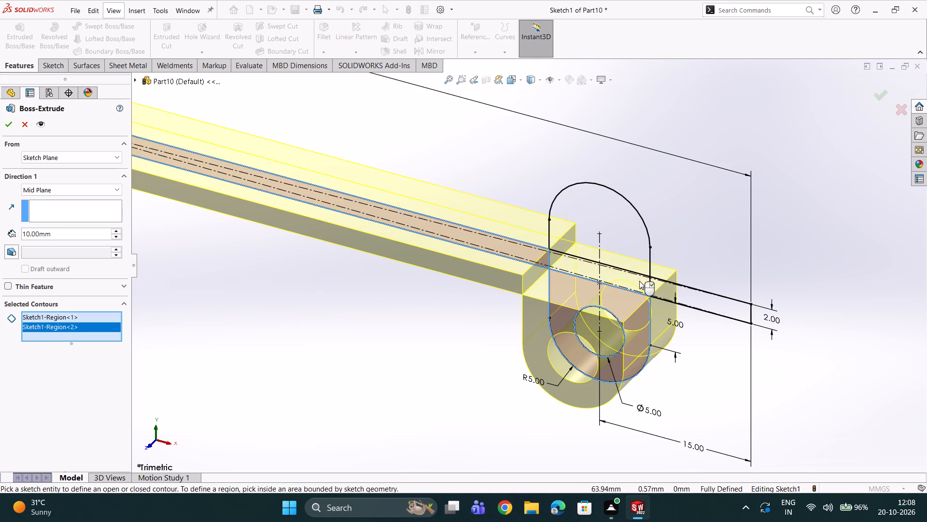
{"action": "left_click", "coordinate": [639, 281]}
{"action": "left_click", "coordinate": [684, 296]}
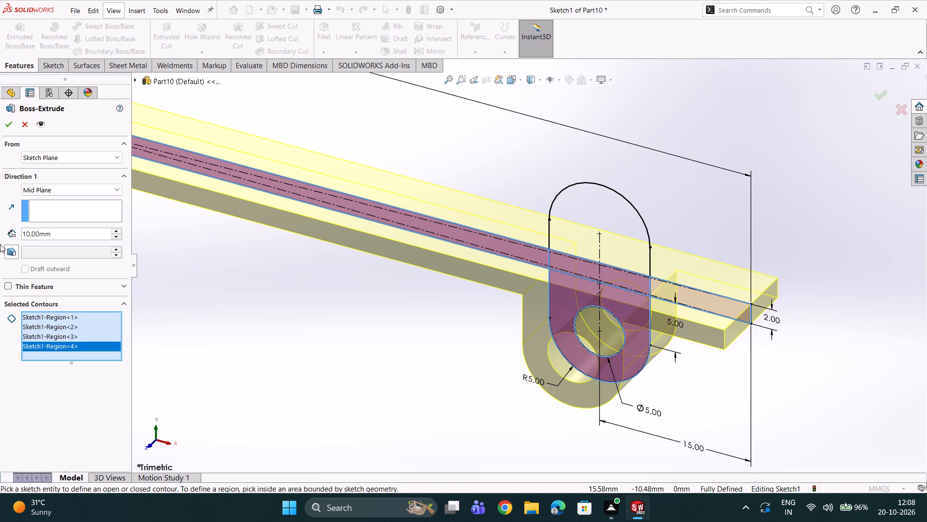
{"action": "double_click", "coordinate": [68, 238]}
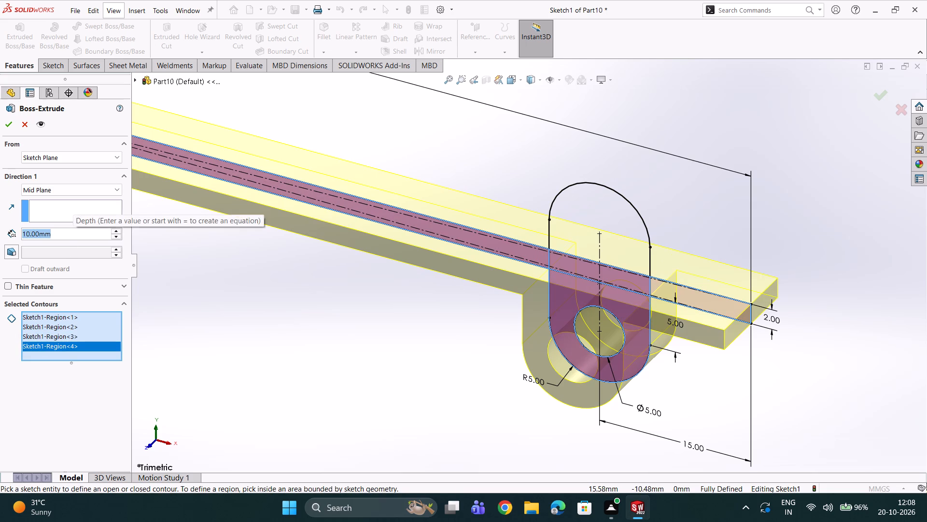
{"action": "type", "text": "45"}
{"action": "key", "text": "Return"}
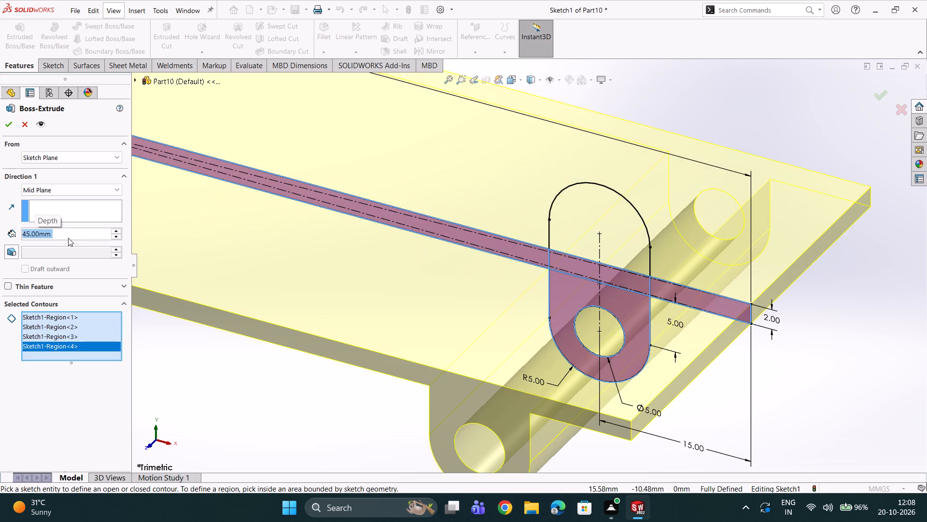
{"action": "scroll", "coordinate": [144, 259], "scroll_direction": "up", "scroll_amount": 2}
{"action": "scroll", "coordinate": [347, 343], "scroll_direction": "down", "scroll_amount": 1}
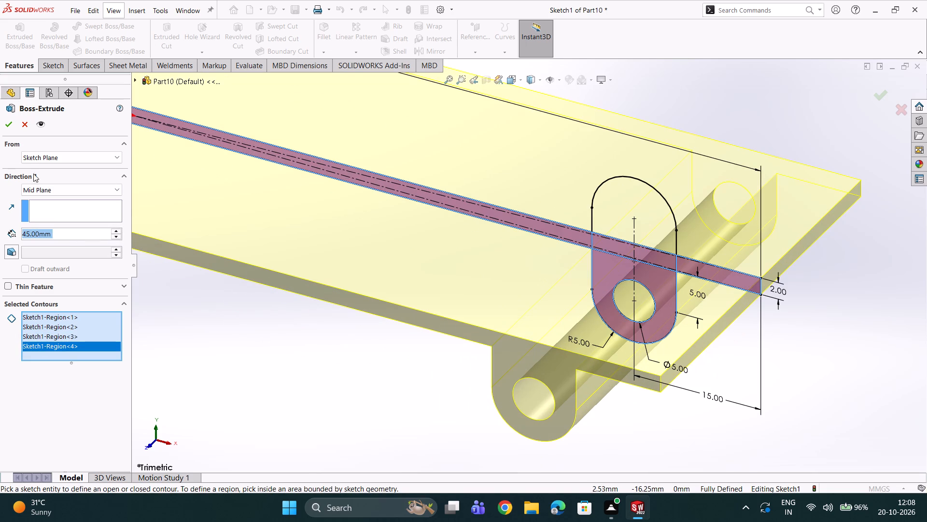
{"action": "double_click", "coordinate": [7, 127]}
{"action": "scroll", "coordinate": [363, 292], "scroll_direction": "up", "scroll_amount": 2}
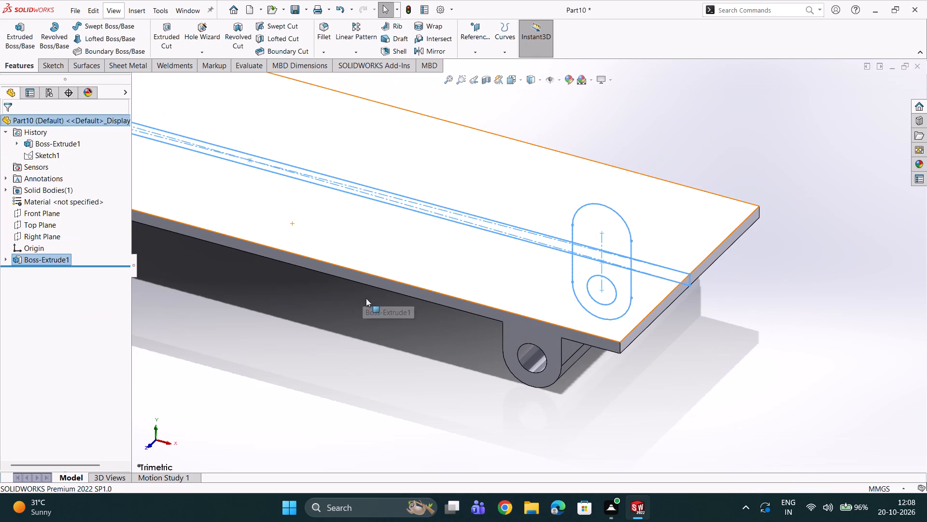
{"action": "left_click", "coordinate": [383, 257]}
{"action": "left_click", "coordinate": [226, 261]}
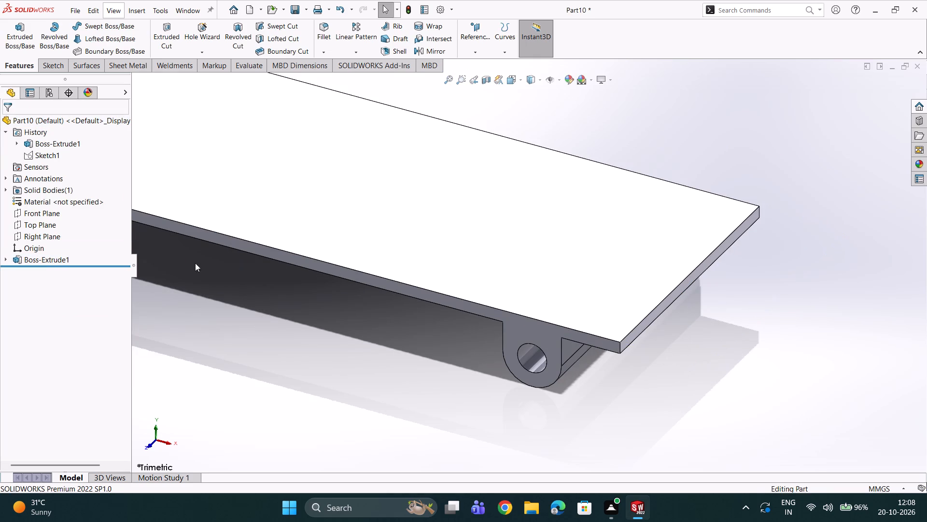
Colour the whole part medium green using the standard colour swatches.
{"action": "left_click", "coordinate": [52, 119]}
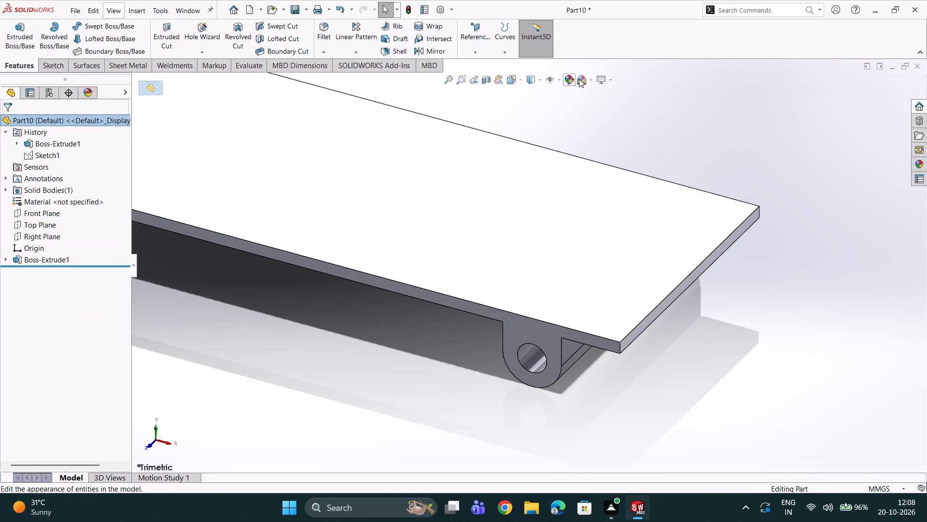
{"action": "left_click", "coordinate": [565, 75]}
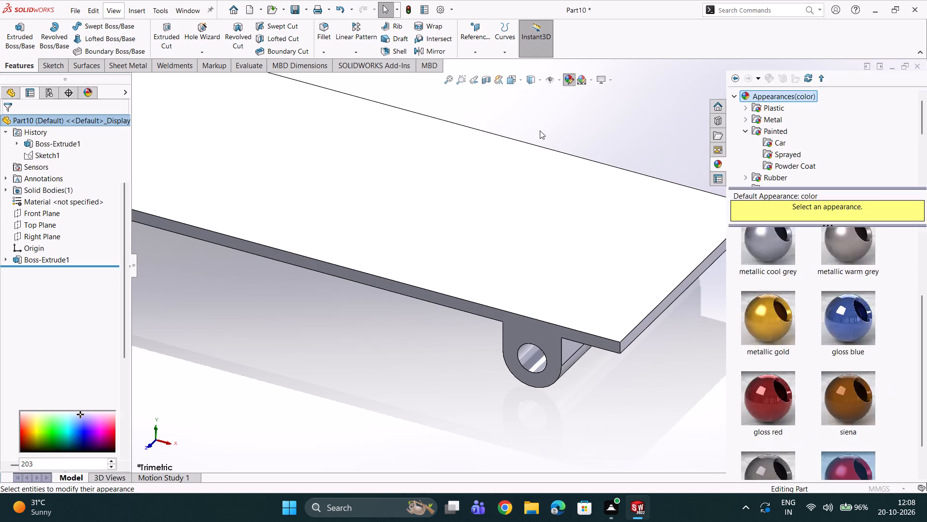
{"action": "left_click", "coordinate": [57, 370]}
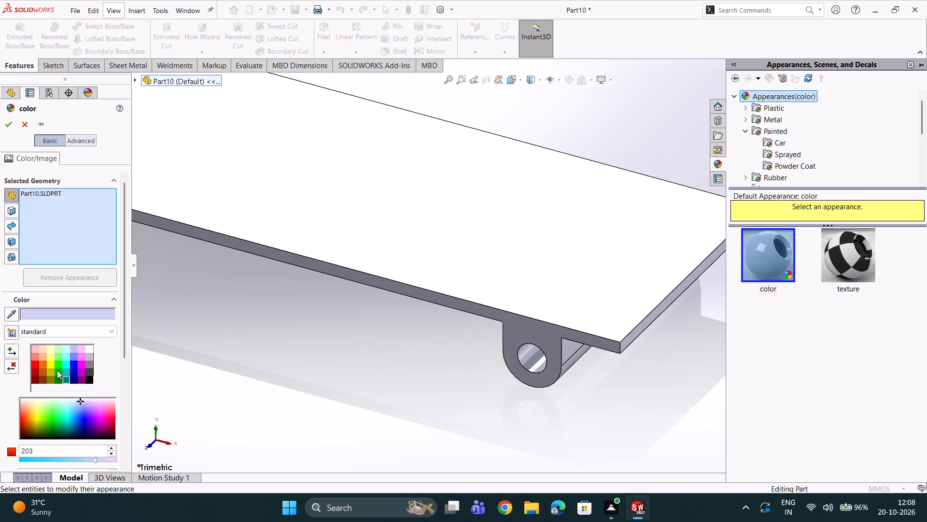
{"action": "left_click", "coordinate": [56, 380]}
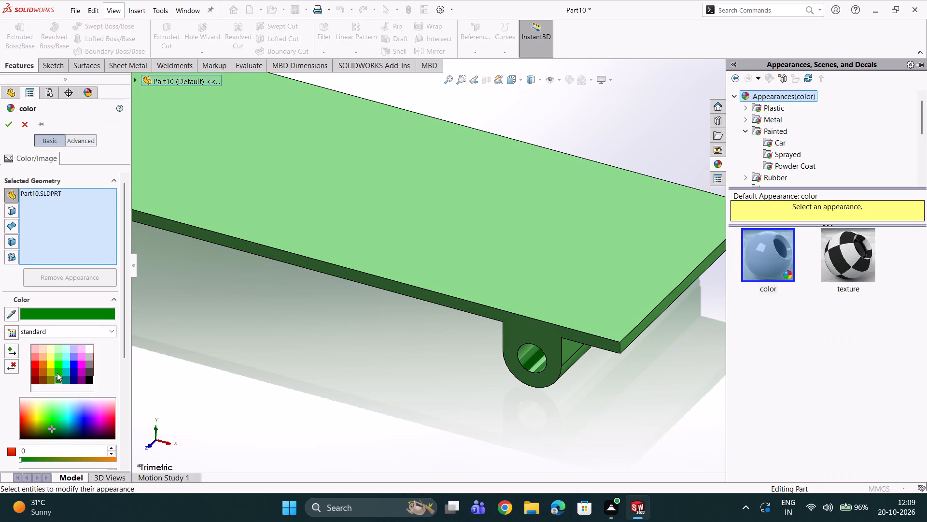
{"action": "left_click", "coordinate": [56, 367]}
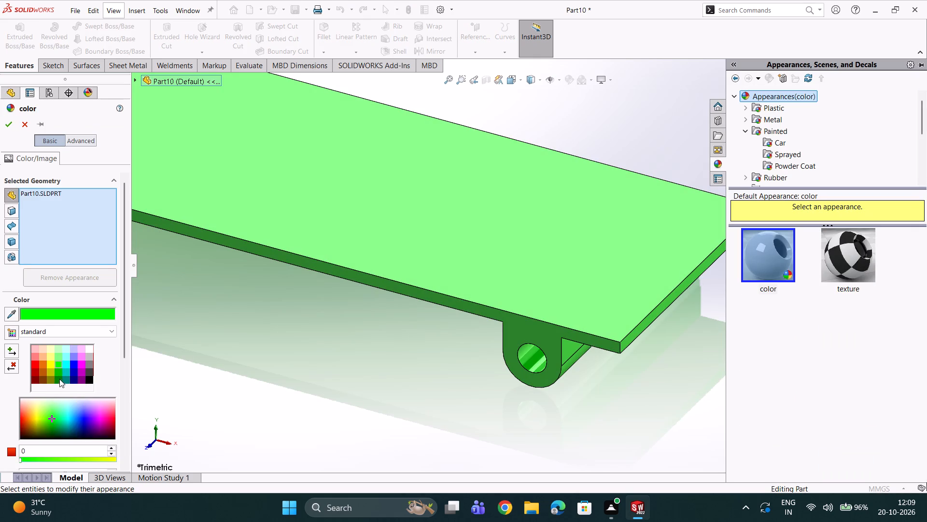
{"action": "left_click", "coordinate": [58, 375]}
{"action": "scroll", "coordinate": [227, 378], "scroll_direction": "up", "scroll_amount": 4}
{"action": "scroll", "coordinate": [301, 292], "scroll_direction": "down", "scroll_amount": 1}
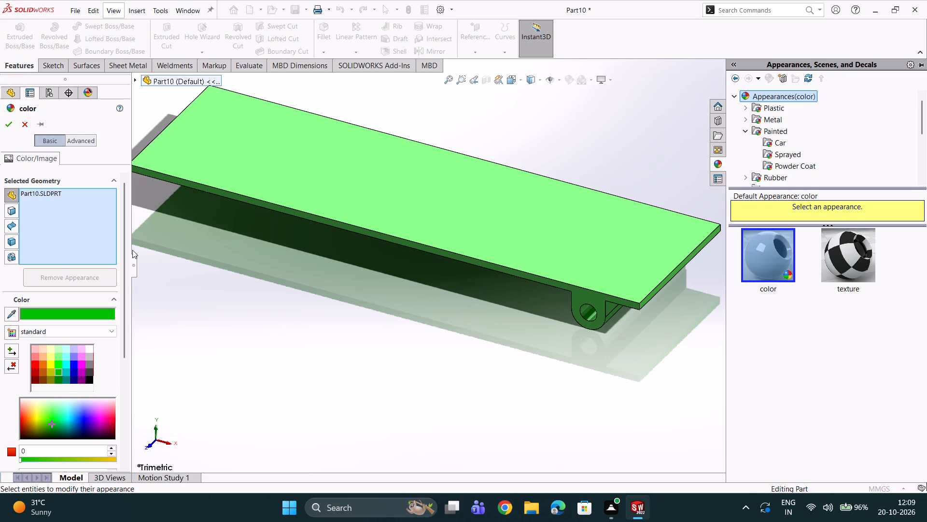
{"action": "left_click", "coordinate": [8, 127]}
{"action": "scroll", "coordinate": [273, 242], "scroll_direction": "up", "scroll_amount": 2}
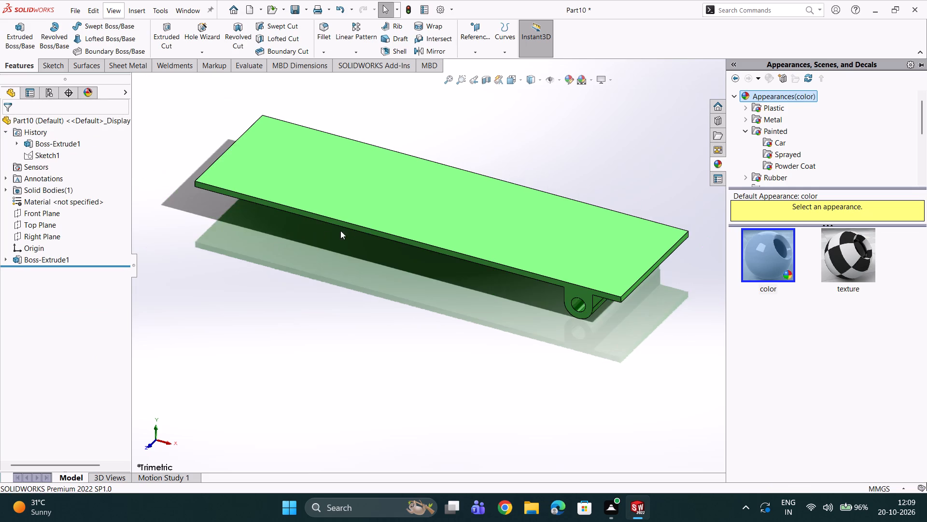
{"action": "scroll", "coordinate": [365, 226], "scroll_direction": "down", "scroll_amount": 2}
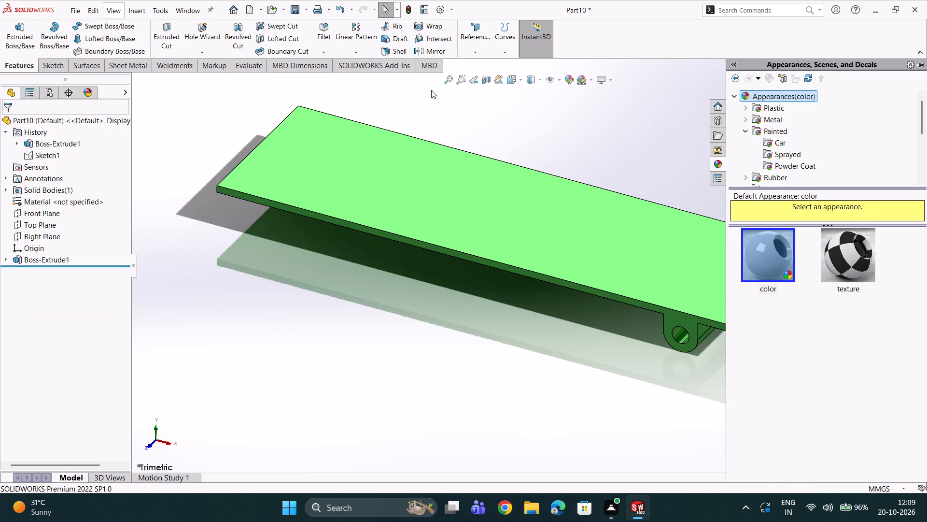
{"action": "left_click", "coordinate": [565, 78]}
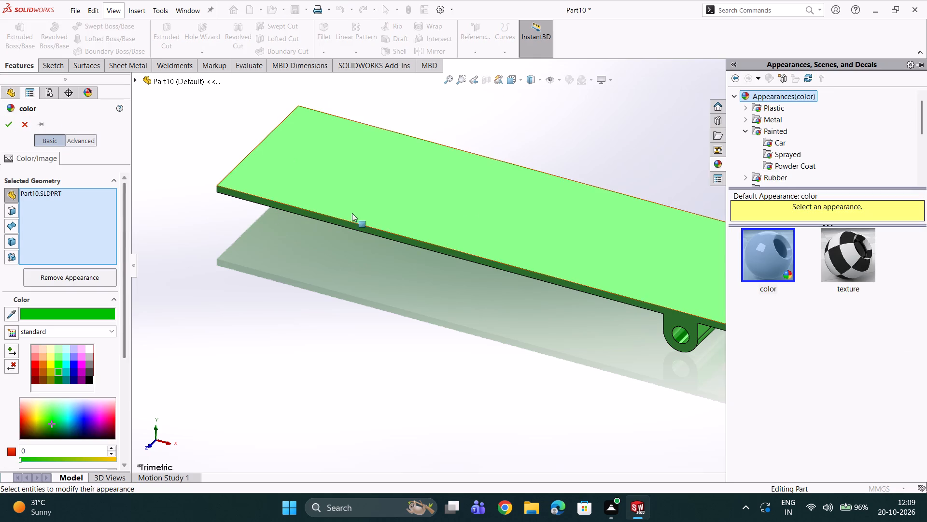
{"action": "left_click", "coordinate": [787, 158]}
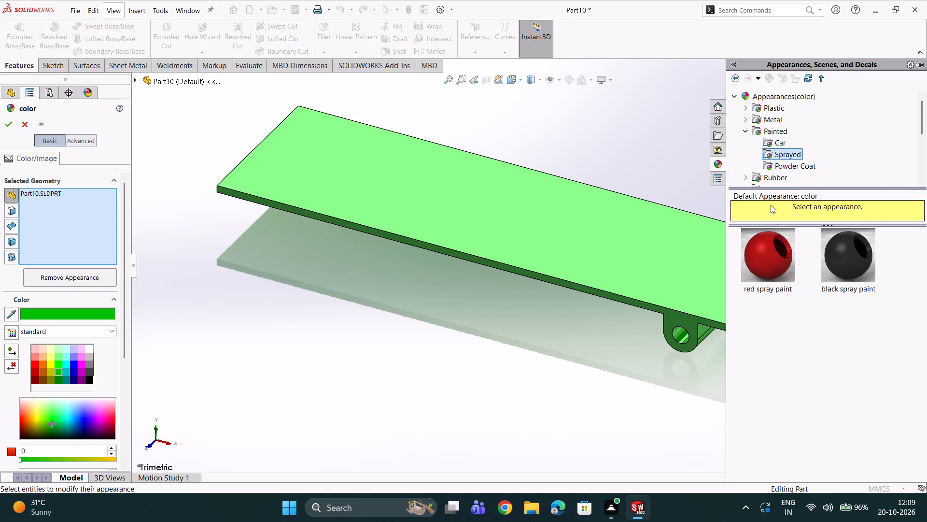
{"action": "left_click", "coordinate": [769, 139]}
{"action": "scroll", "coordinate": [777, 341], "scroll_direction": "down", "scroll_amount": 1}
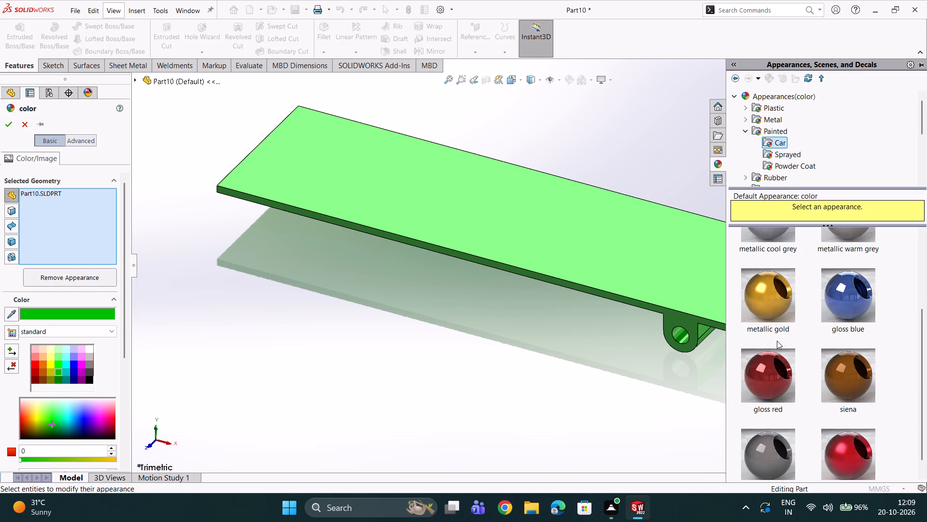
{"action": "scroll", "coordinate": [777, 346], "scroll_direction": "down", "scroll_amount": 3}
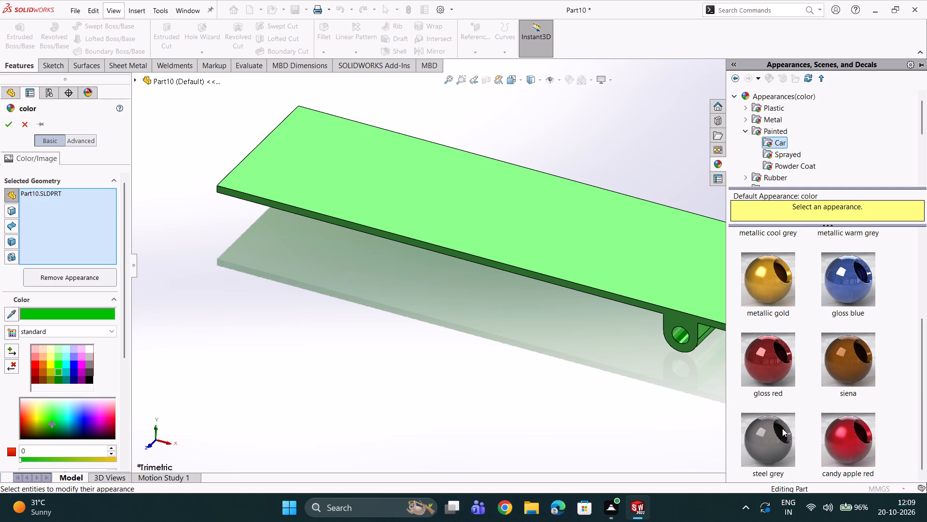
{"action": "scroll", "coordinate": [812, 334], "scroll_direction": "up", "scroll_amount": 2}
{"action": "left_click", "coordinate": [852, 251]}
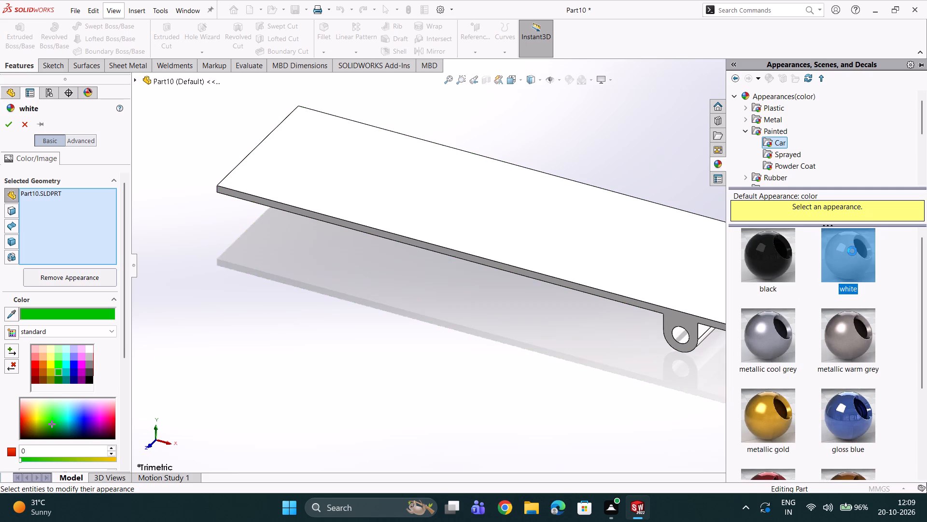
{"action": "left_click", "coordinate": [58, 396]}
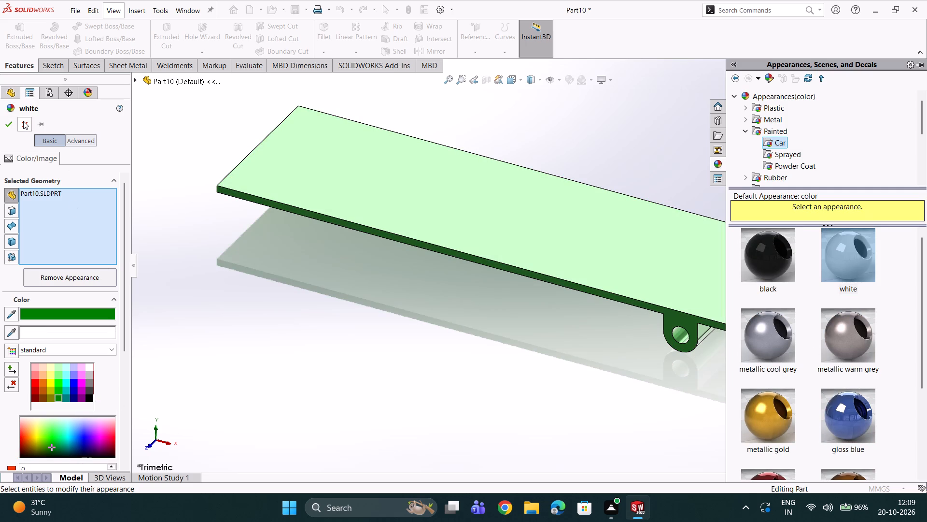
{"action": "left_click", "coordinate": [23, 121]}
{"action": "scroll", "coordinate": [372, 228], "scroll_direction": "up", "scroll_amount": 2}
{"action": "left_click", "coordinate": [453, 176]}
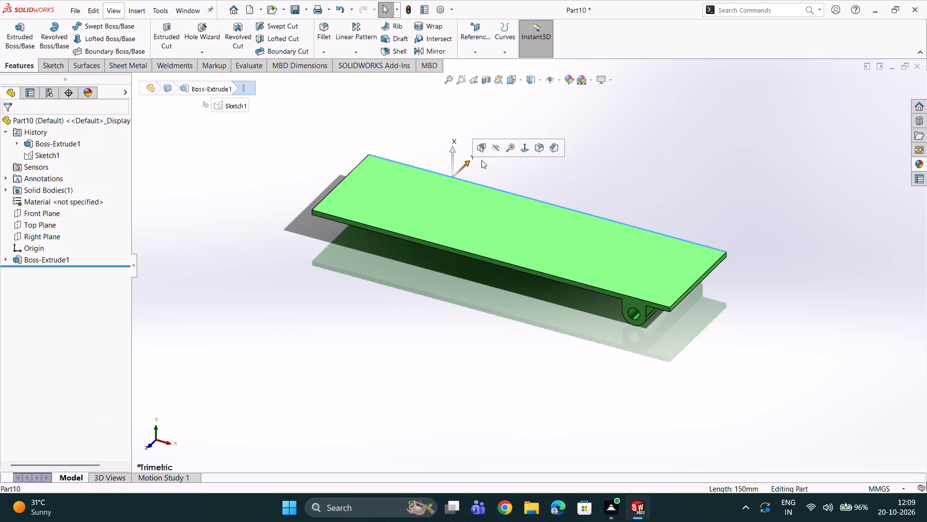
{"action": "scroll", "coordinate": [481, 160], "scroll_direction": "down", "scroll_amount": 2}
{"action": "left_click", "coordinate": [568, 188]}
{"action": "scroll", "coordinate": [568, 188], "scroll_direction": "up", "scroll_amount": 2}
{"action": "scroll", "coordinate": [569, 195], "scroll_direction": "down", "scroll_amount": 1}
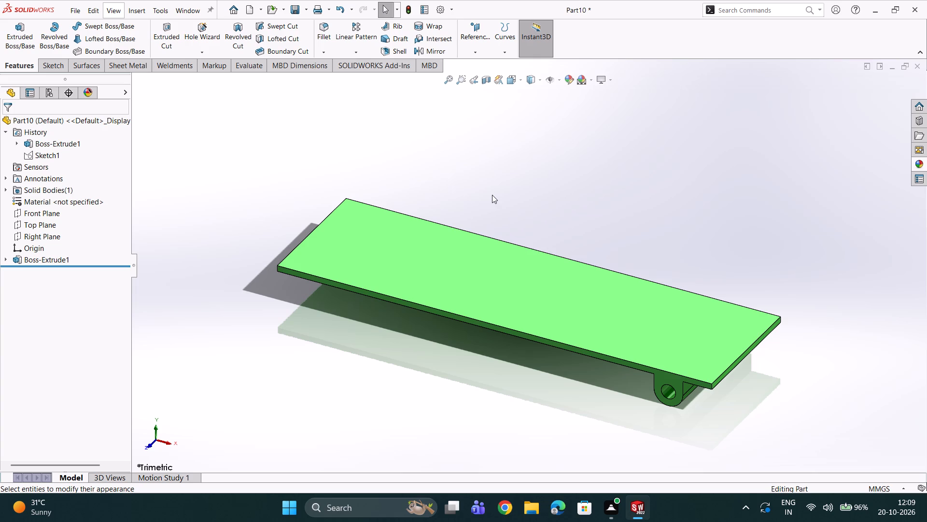
Save the green plate part as F9 in the Documents folder and close it.
{"action": "key", "text": "ctrl+s"}
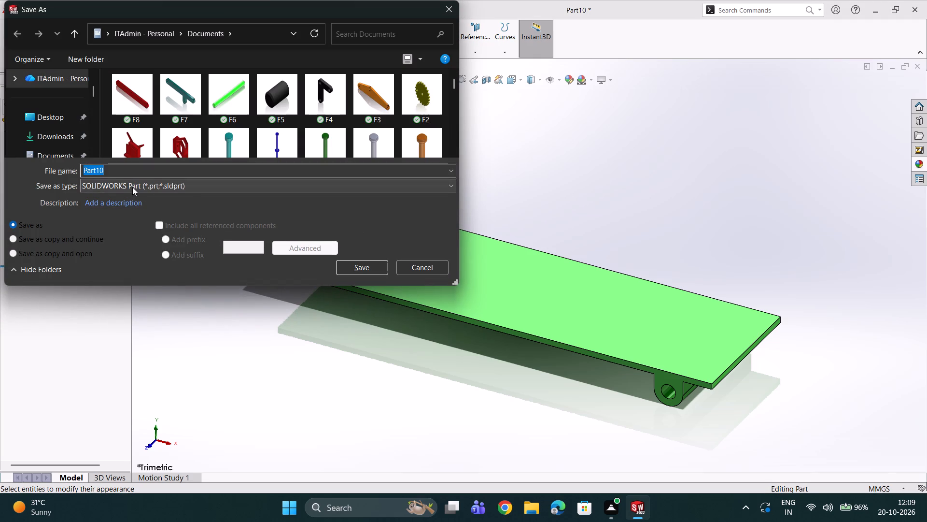
{"action": "key", "text": "f"}
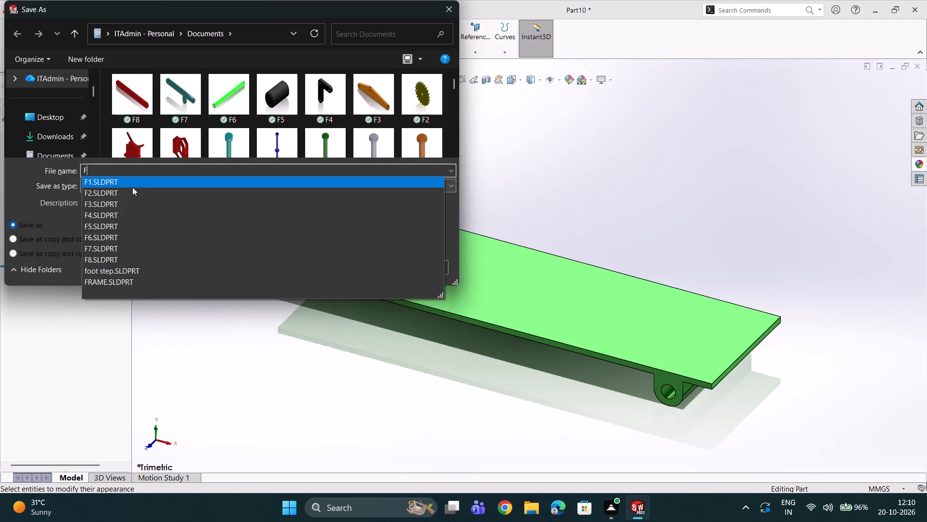
{"action": "key", "text": "9"}
{"action": "key", "text": "Return"}
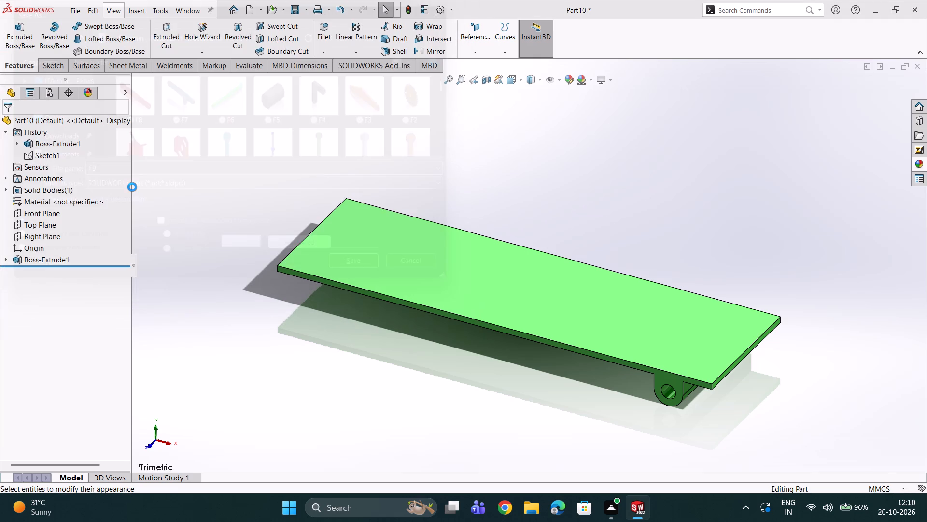
{"action": "left_click", "coordinate": [915, 65]}
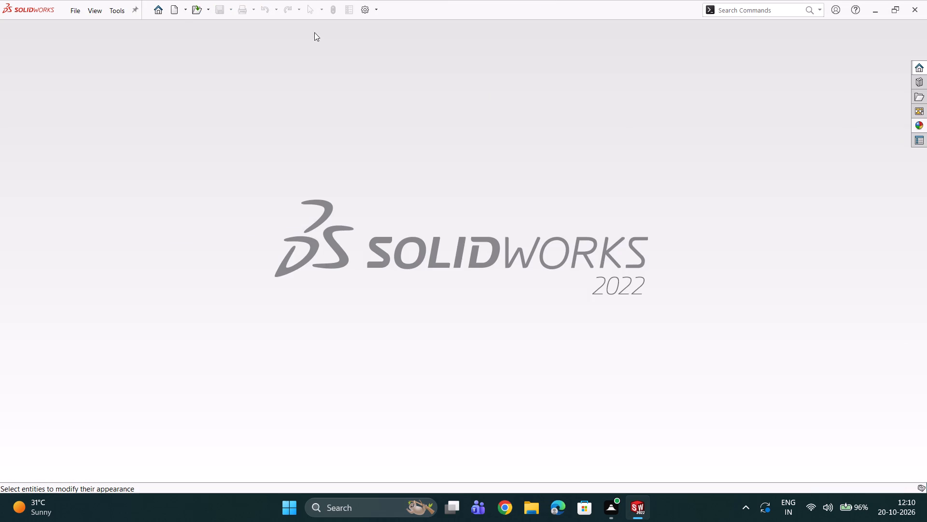
Create a new part document and set its units to MMGS (millimeter, gram, second).
{"action": "left_click", "coordinate": [171, 4]}
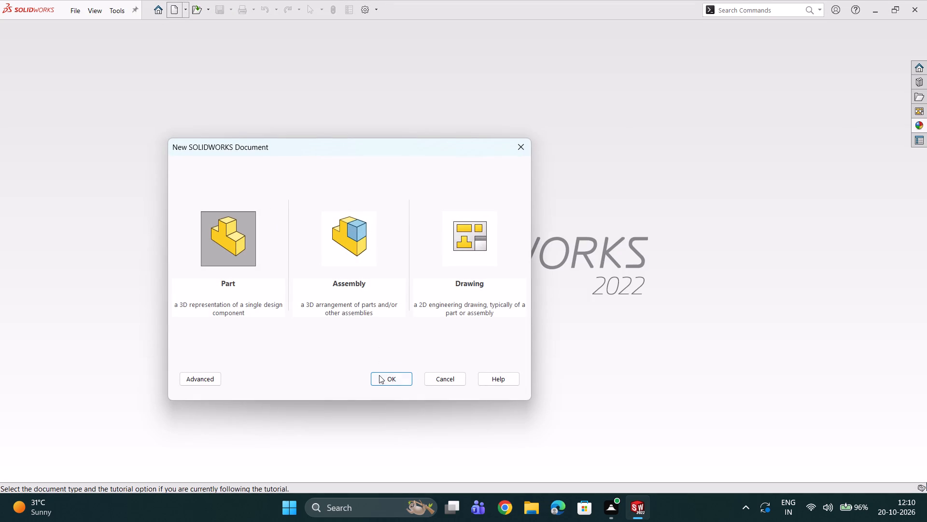
{"action": "left_click", "coordinate": [380, 379]}
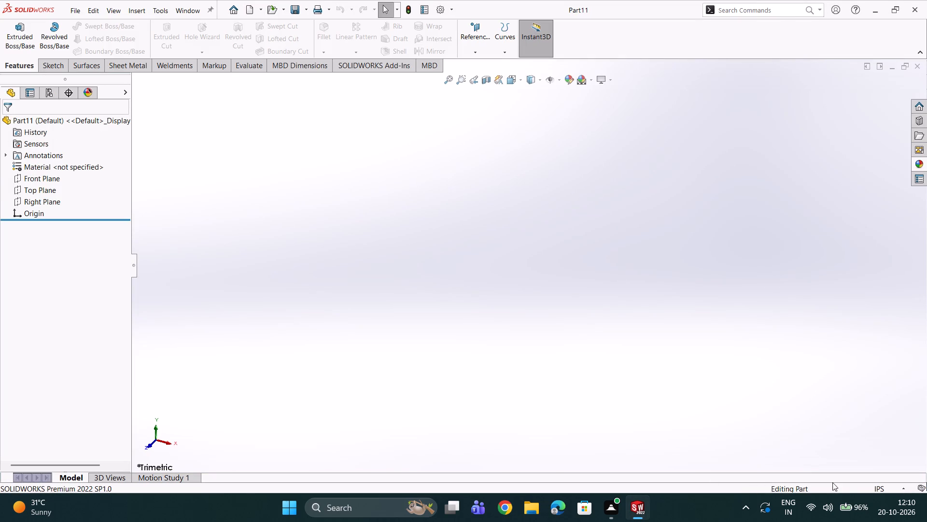
{"action": "left_click", "coordinate": [875, 488]}
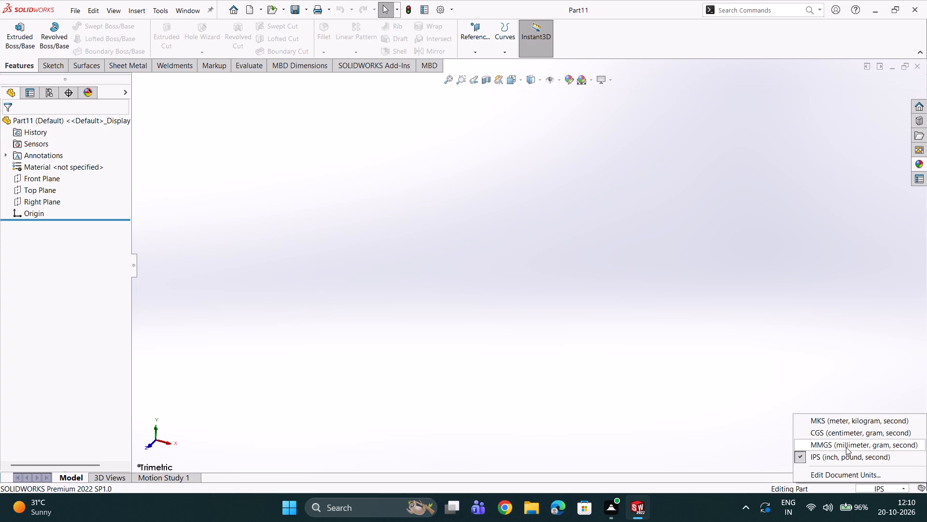
{"action": "left_click", "coordinate": [846, 447]}
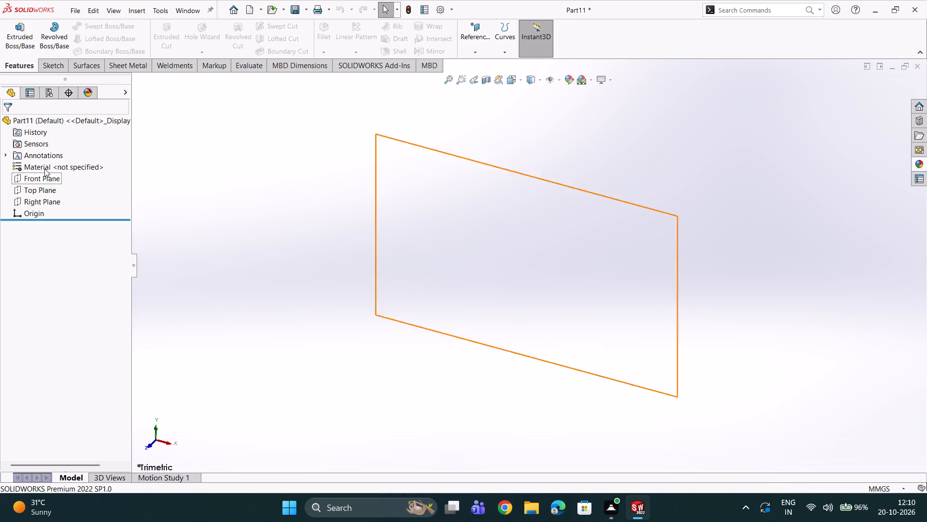
Sketch a center rectangle about 296 mm wide and 6 mm high on the Front Plane, centred on the origin.
{"action": "left_click", "coordinate": [40, 176]}
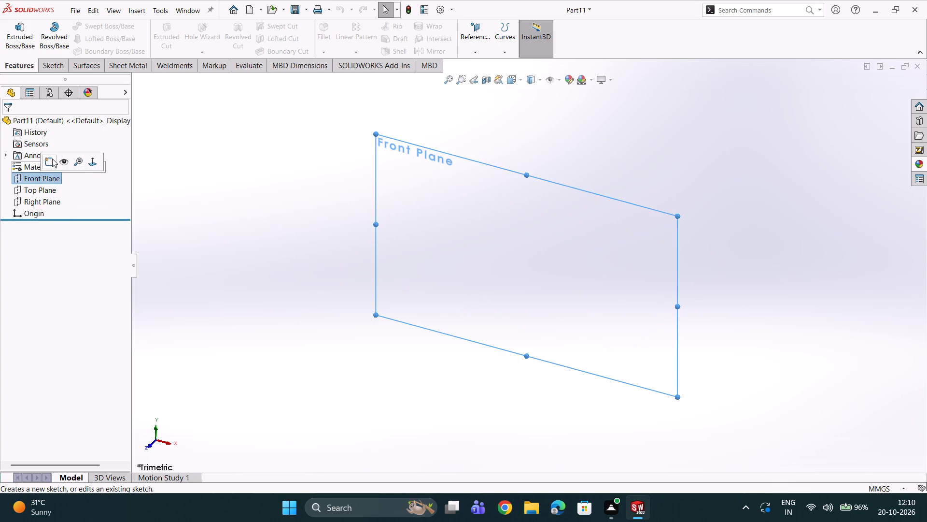
{"action": "left_click", "coordinate": [52, 159]}
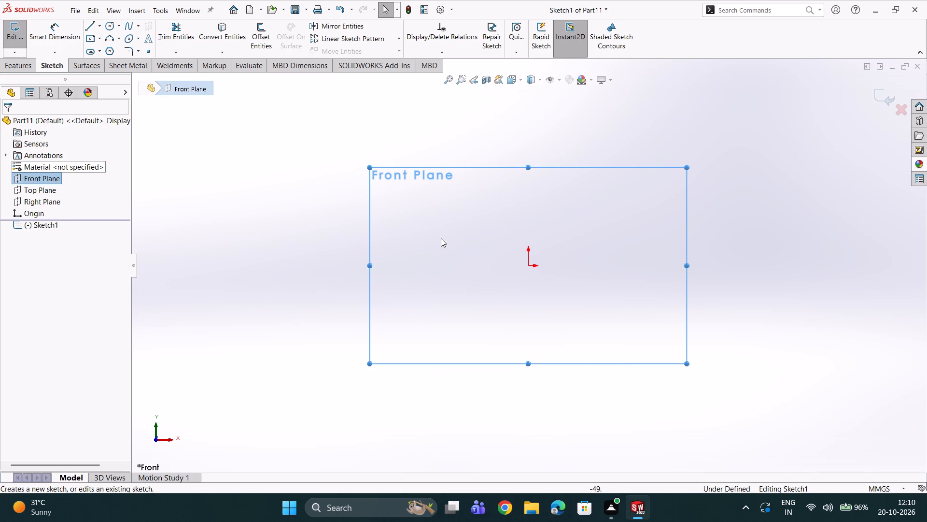
{"action": "left_click", "coordinate": [87, 38]}
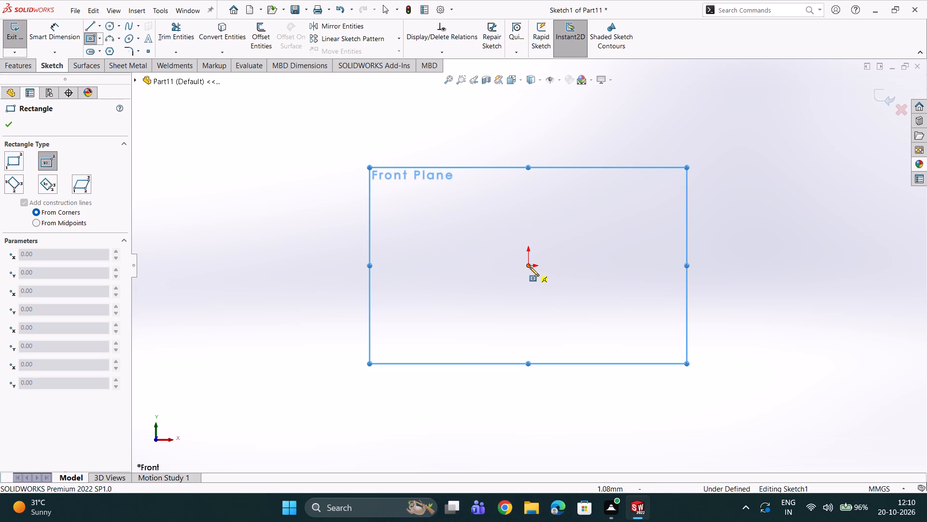
{"action": "left_click", "coordinate": [530, 266]}
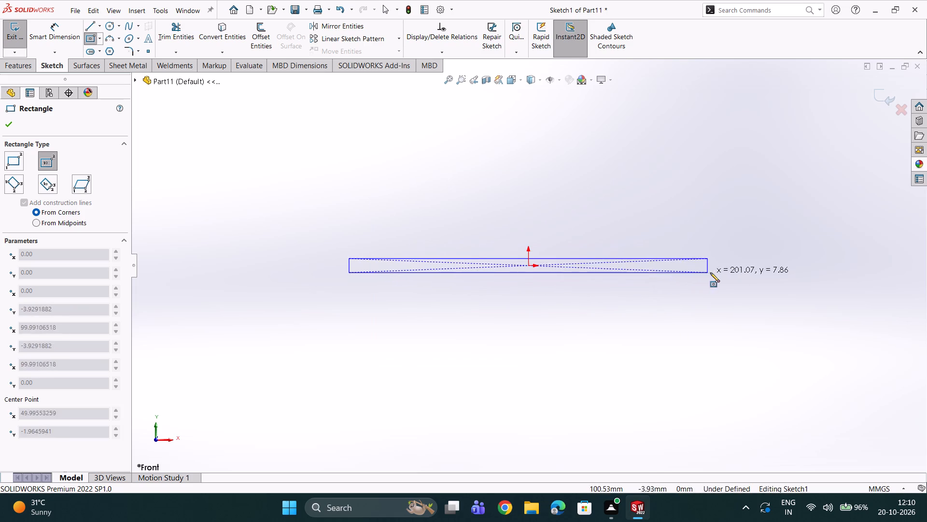
{"action": "double_click", "coordinate": [792, 271]}
{"action": "scroll", "coordinate": [595, 278], "scroll_direction": "down", "scroll_amount": 2}
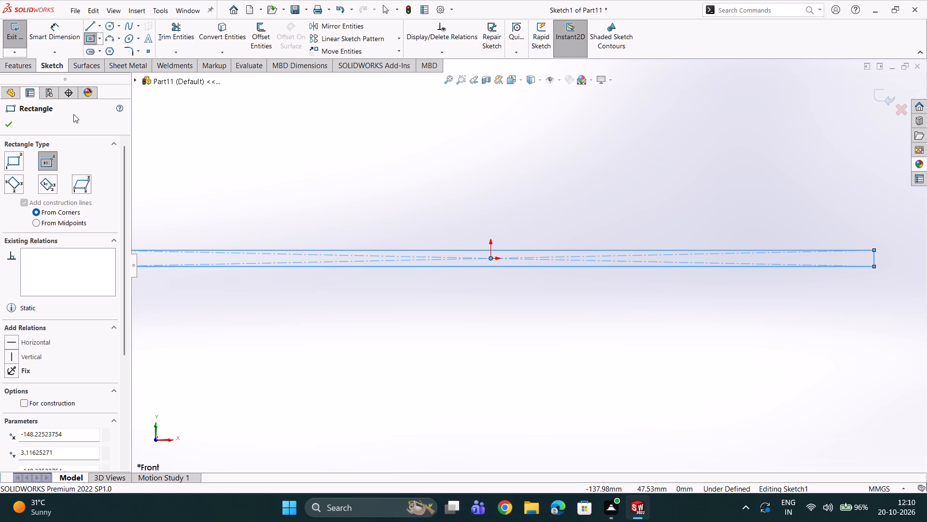
Reopen the saved F9 plate part from the recent documents.
{"action": "left_click", "coordinate": [234, 6]}
{"action": "left_click", "coordinate": [318, 223]}
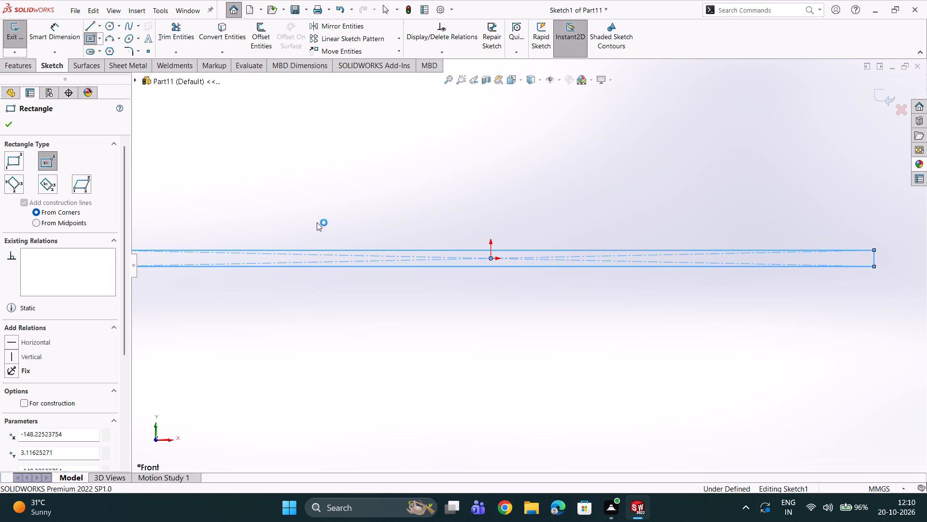
Set up a constant-size fillet with a 2 mm radius on the two short end faces of the plate.
{"action": "scroll", "coordinate": [310, 266], "scroll_direction": "down", "scroll_amount": 1}
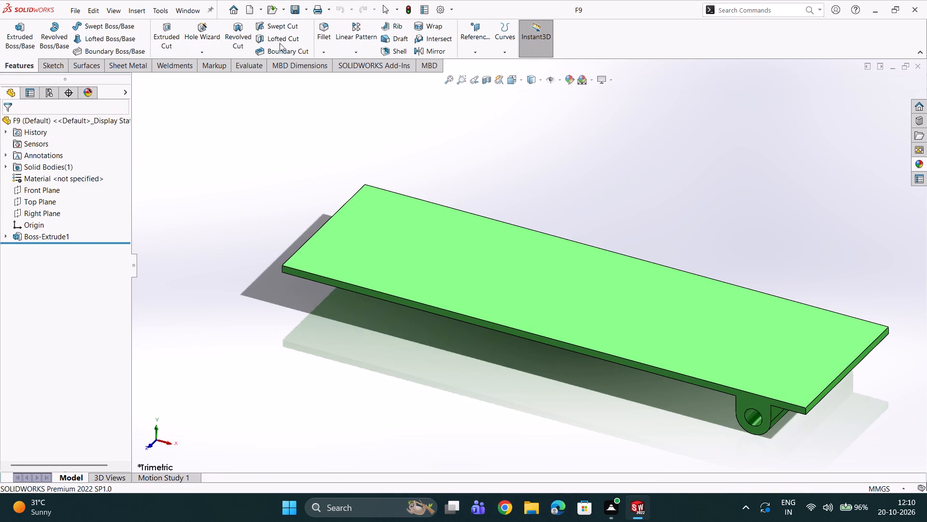
{"action": "left_click", "coordinate": [323, 42]}
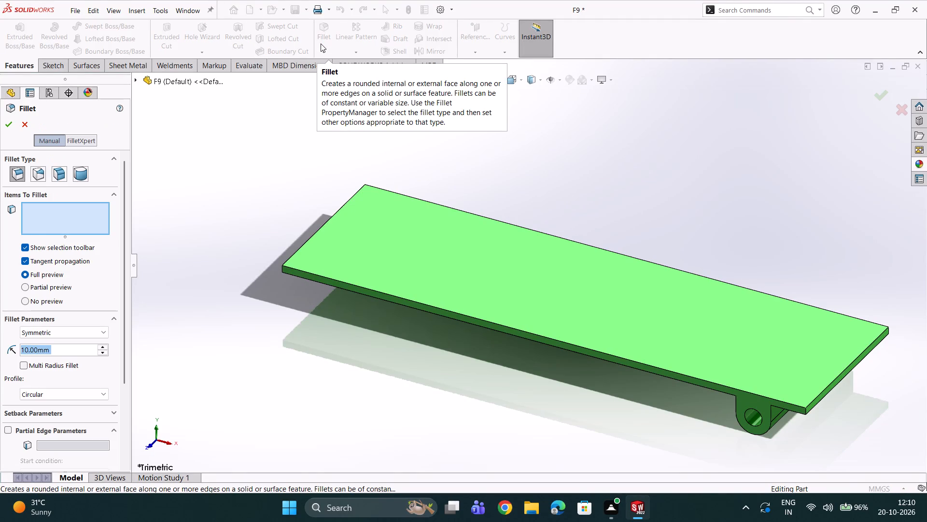
{"action": "key", "text": "2"}
{"action": "key", "text": "Return"}
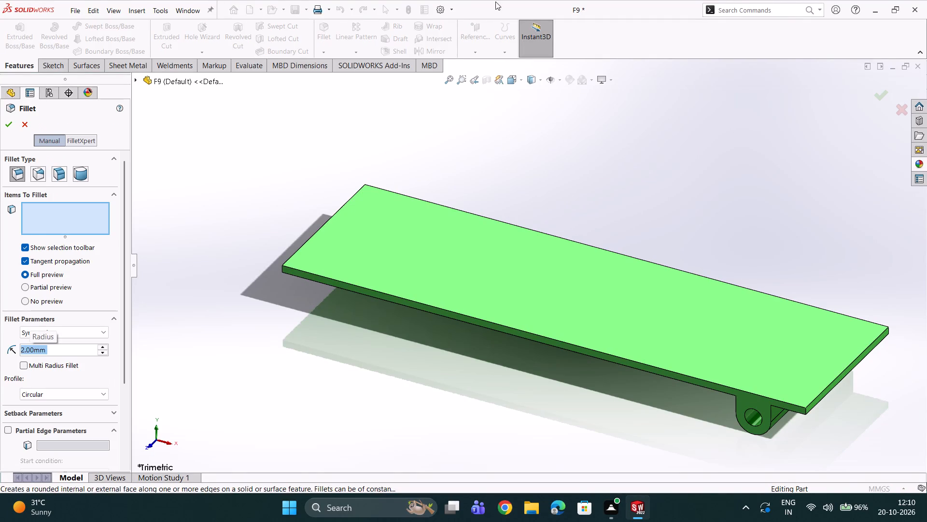
{"action": "scroll", "coordinate": [838, 174], "scroll_direction": "down", "scroll_amount": 3}
{"action": "scroll", "coordinate": [835, 430], "scroll_direction": "down", "scroll_amount": 1}
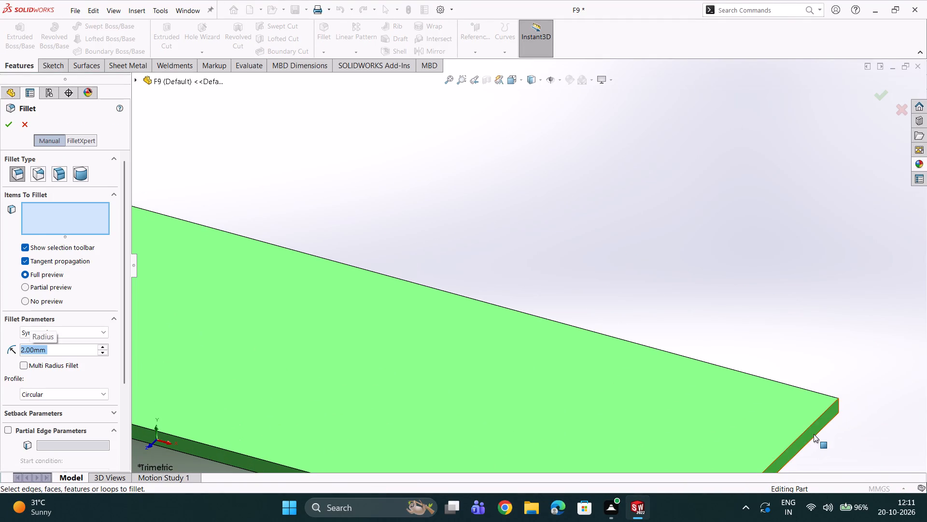
{"action": "left_click", "coordinate": [812, 436]}
{"action": "scroll", "coordinate": [810, 437], "scroll_direction": "up", "scroll_amount": 3}
{"action": "scroll", "coordinate": [701, 422], "scroll_direction": "up", "scroll_amount": 4}
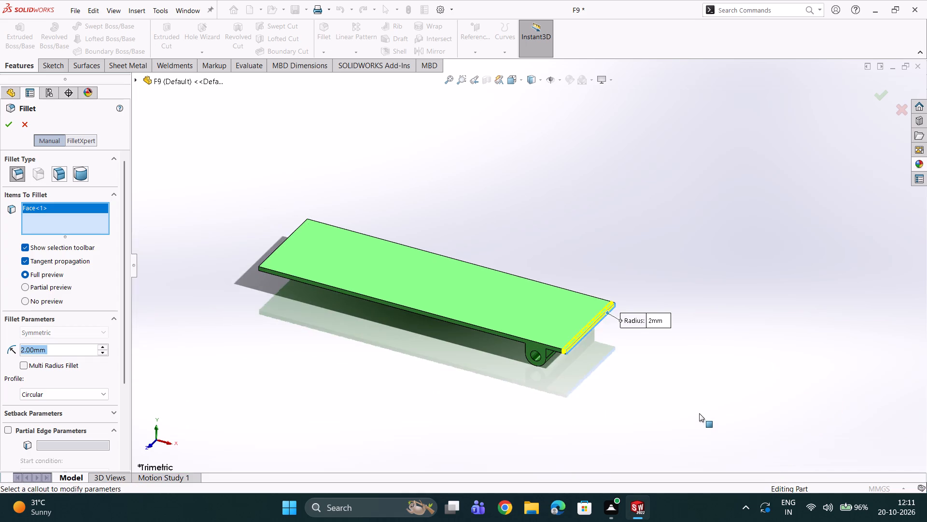
{"action": "scroll", "coordinate": [502, 341], "scroll_direction": "down", "scroll_amount": 2}
{"action": "scroll", "coordinate": [379, 291], "scroll_direction": "down", "scroll_amount": 1}
{"action": "middle_click_drag", "start_coordinate": [379, 291], "coordinate": [450, 298]}
{"action": "scroll", "coordinate": [393, 275], "scroll_direction": "down", "scroll_amount": 2}
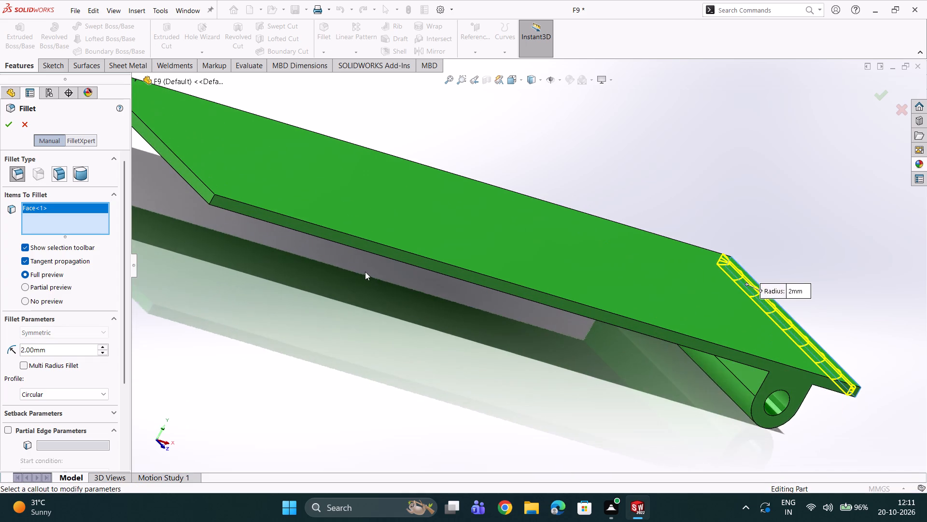
{"action": "scroll", "coordinate": [230, 177], "scroll_direction": "down", "scroll_amount": 2}
{"action": "left_click", "coordinate": [199, 174]}
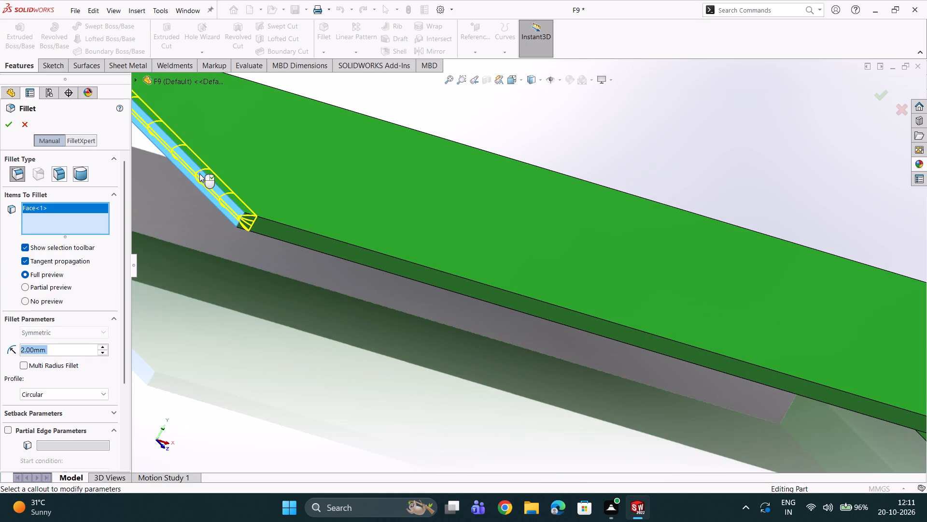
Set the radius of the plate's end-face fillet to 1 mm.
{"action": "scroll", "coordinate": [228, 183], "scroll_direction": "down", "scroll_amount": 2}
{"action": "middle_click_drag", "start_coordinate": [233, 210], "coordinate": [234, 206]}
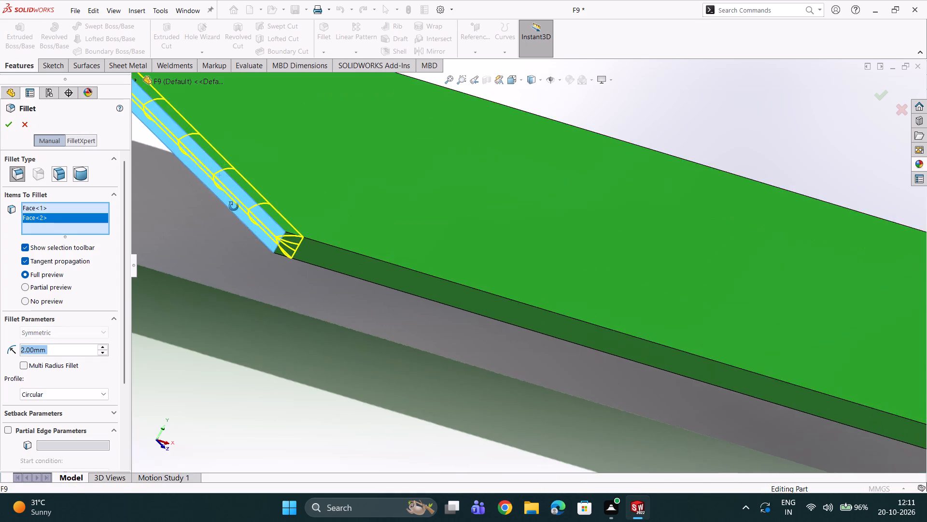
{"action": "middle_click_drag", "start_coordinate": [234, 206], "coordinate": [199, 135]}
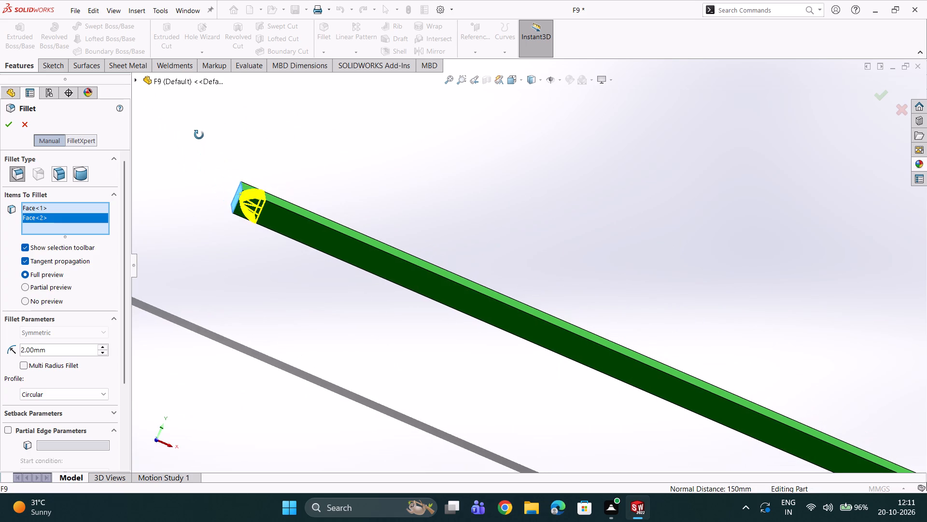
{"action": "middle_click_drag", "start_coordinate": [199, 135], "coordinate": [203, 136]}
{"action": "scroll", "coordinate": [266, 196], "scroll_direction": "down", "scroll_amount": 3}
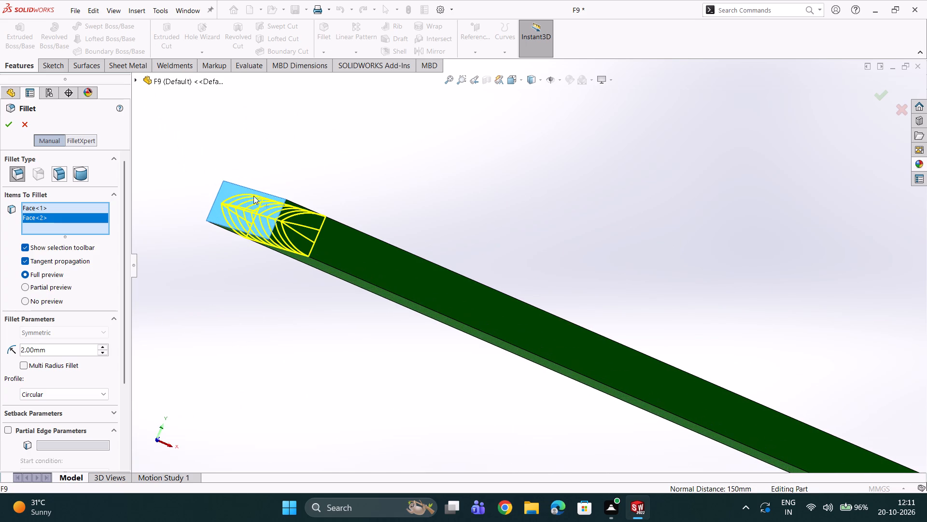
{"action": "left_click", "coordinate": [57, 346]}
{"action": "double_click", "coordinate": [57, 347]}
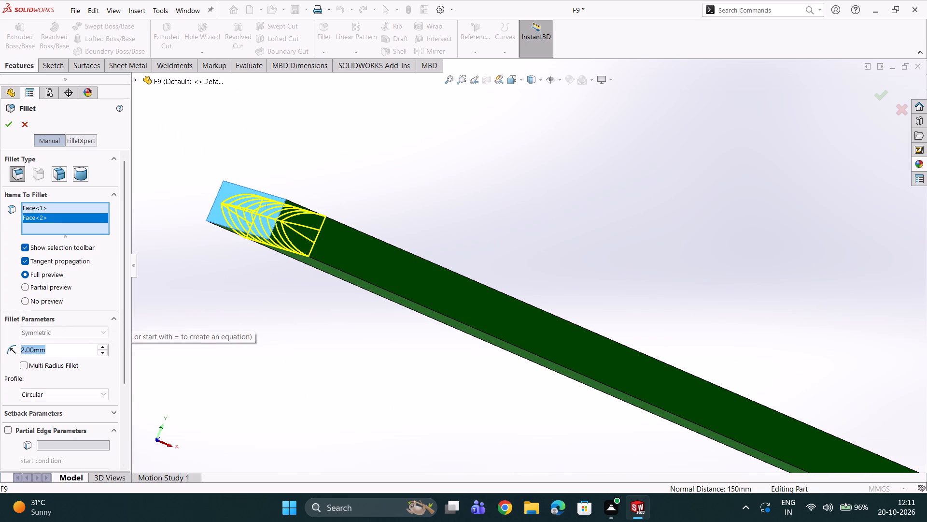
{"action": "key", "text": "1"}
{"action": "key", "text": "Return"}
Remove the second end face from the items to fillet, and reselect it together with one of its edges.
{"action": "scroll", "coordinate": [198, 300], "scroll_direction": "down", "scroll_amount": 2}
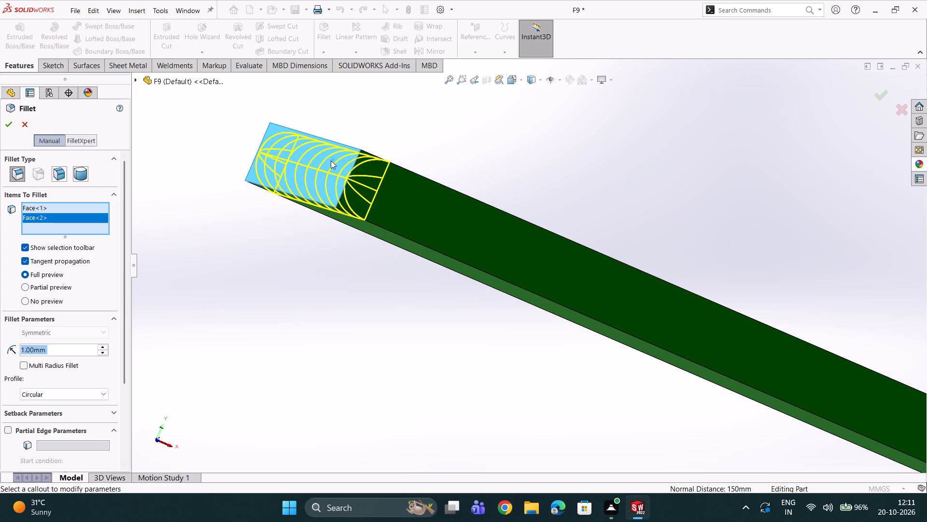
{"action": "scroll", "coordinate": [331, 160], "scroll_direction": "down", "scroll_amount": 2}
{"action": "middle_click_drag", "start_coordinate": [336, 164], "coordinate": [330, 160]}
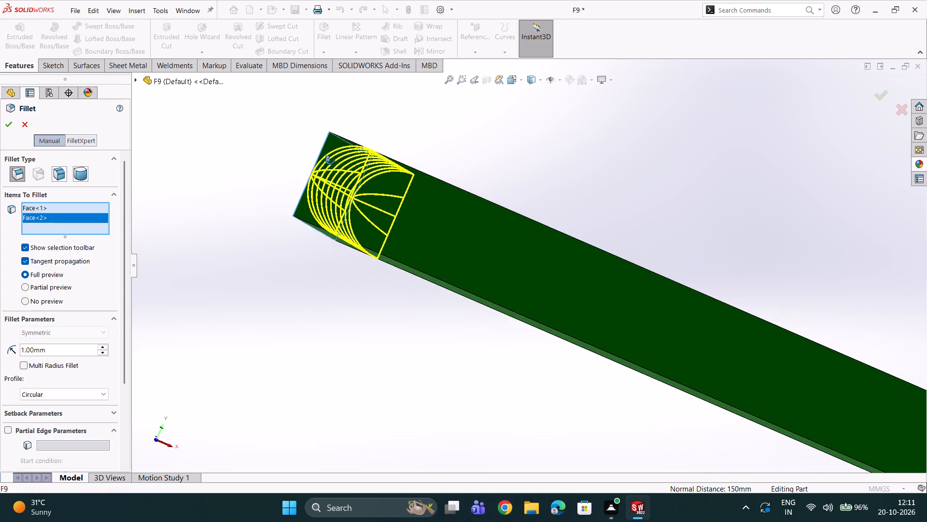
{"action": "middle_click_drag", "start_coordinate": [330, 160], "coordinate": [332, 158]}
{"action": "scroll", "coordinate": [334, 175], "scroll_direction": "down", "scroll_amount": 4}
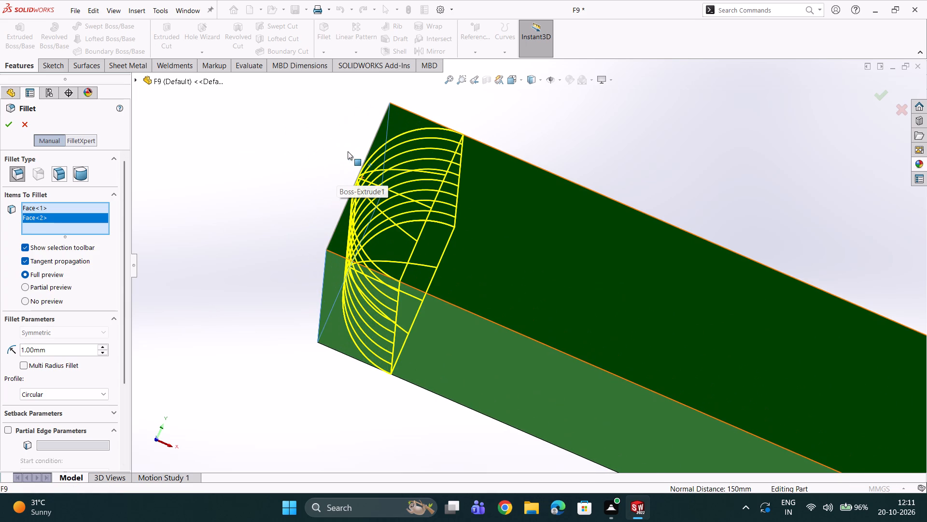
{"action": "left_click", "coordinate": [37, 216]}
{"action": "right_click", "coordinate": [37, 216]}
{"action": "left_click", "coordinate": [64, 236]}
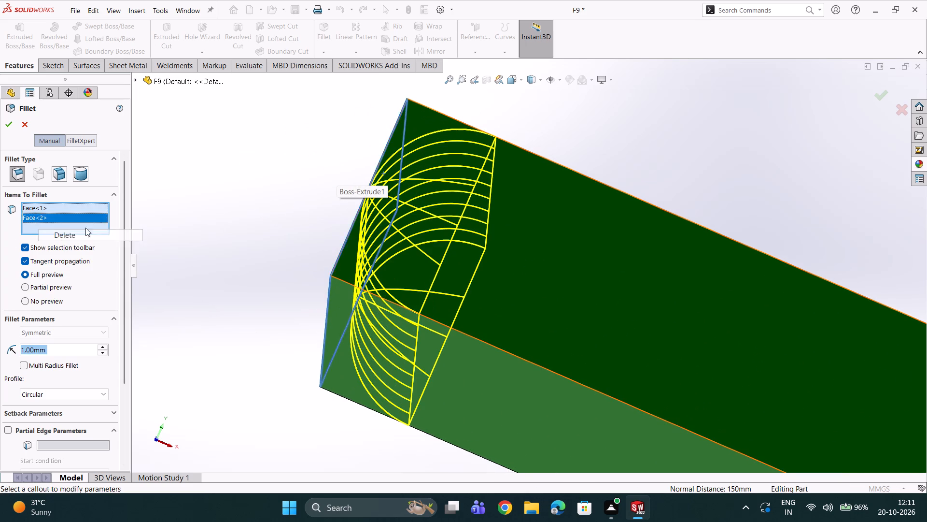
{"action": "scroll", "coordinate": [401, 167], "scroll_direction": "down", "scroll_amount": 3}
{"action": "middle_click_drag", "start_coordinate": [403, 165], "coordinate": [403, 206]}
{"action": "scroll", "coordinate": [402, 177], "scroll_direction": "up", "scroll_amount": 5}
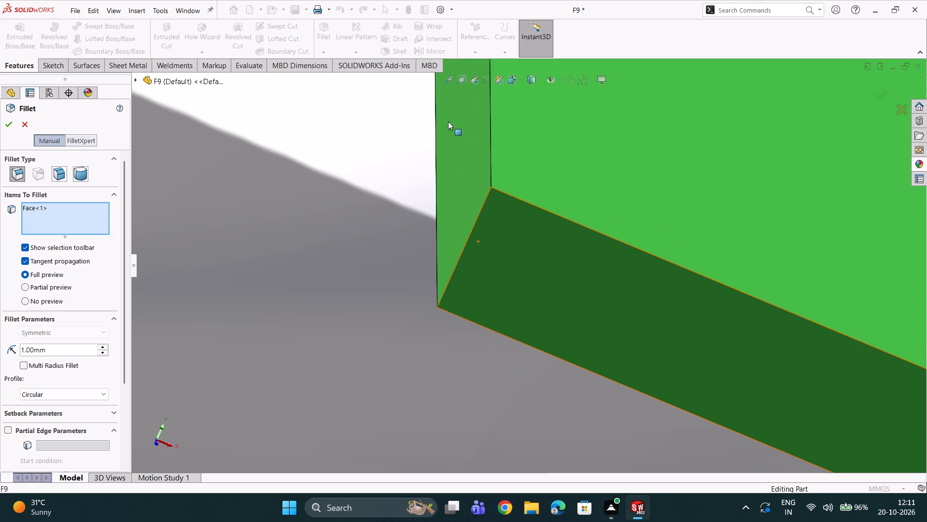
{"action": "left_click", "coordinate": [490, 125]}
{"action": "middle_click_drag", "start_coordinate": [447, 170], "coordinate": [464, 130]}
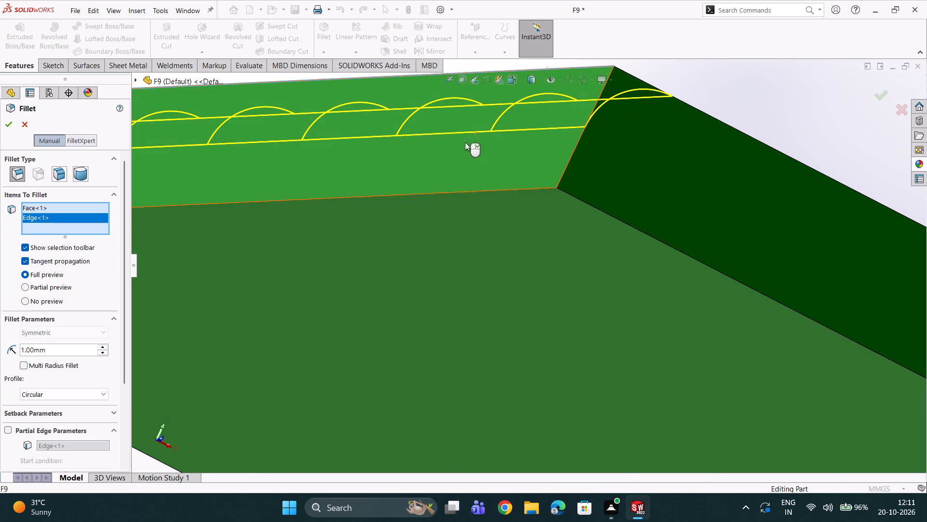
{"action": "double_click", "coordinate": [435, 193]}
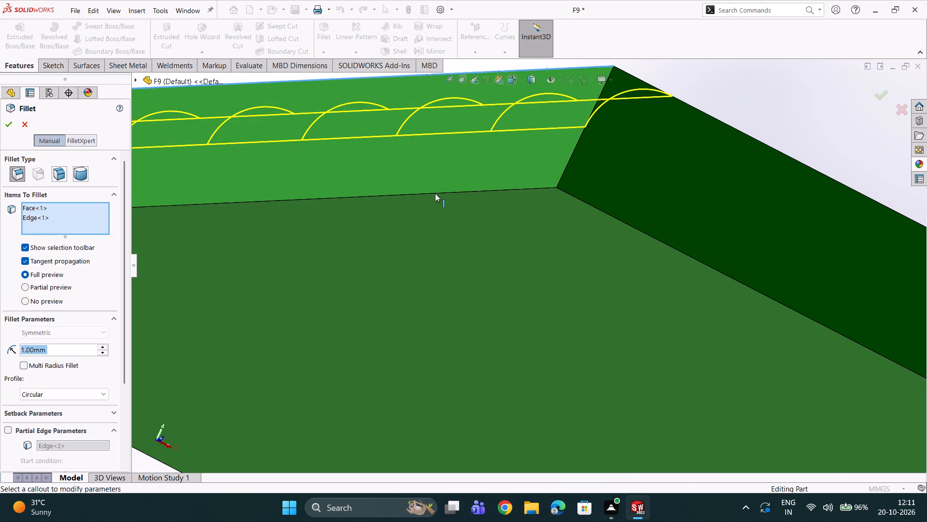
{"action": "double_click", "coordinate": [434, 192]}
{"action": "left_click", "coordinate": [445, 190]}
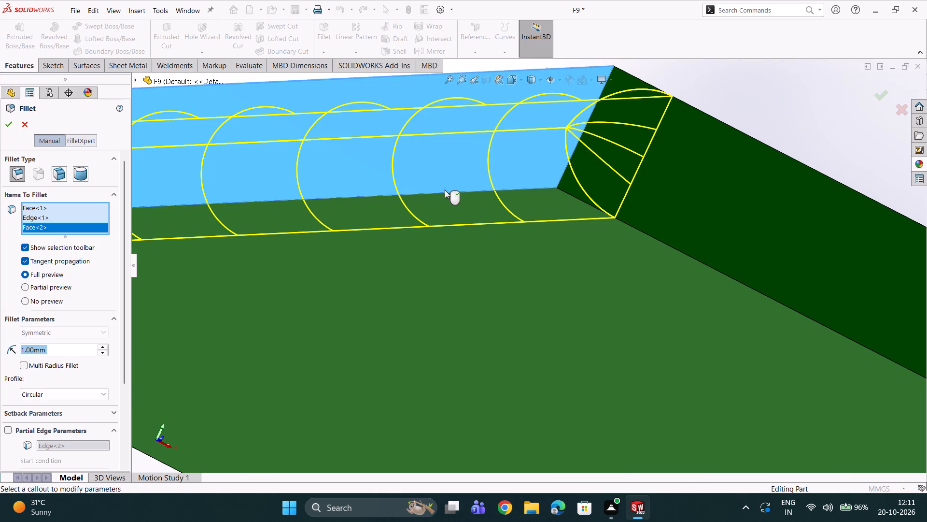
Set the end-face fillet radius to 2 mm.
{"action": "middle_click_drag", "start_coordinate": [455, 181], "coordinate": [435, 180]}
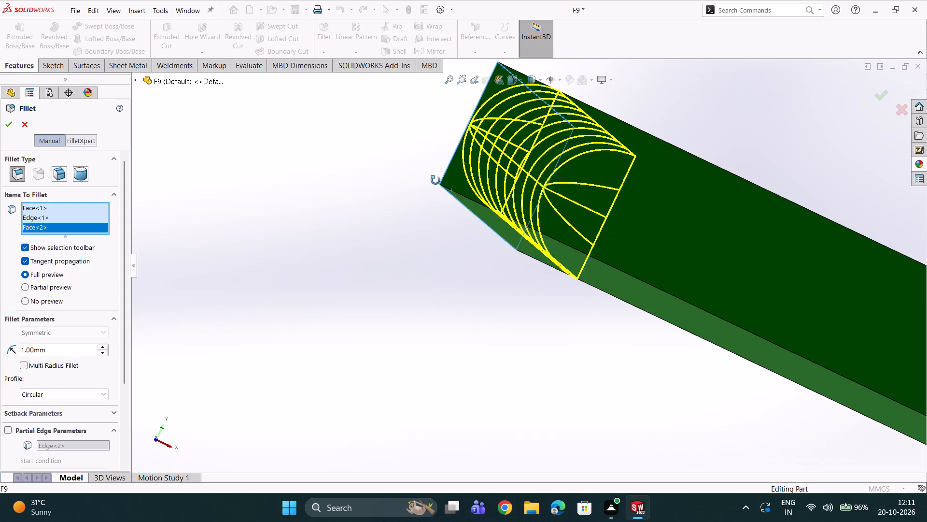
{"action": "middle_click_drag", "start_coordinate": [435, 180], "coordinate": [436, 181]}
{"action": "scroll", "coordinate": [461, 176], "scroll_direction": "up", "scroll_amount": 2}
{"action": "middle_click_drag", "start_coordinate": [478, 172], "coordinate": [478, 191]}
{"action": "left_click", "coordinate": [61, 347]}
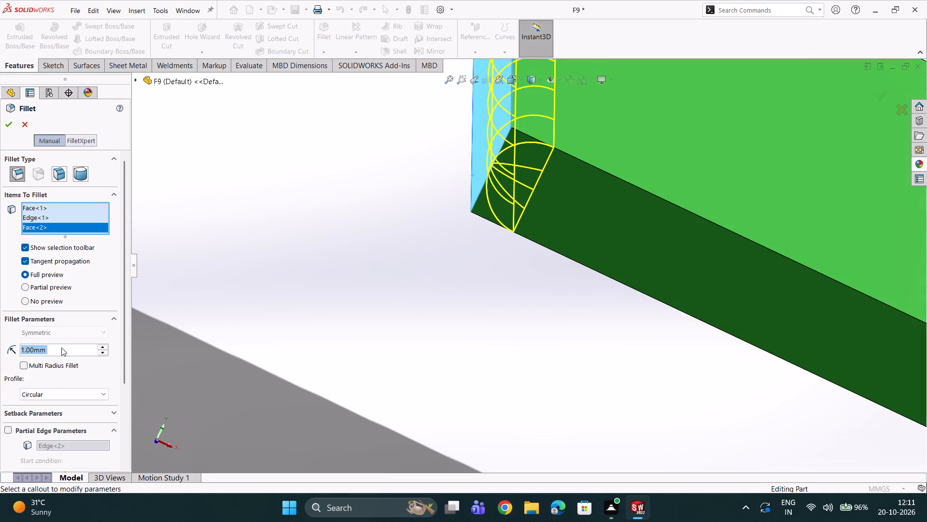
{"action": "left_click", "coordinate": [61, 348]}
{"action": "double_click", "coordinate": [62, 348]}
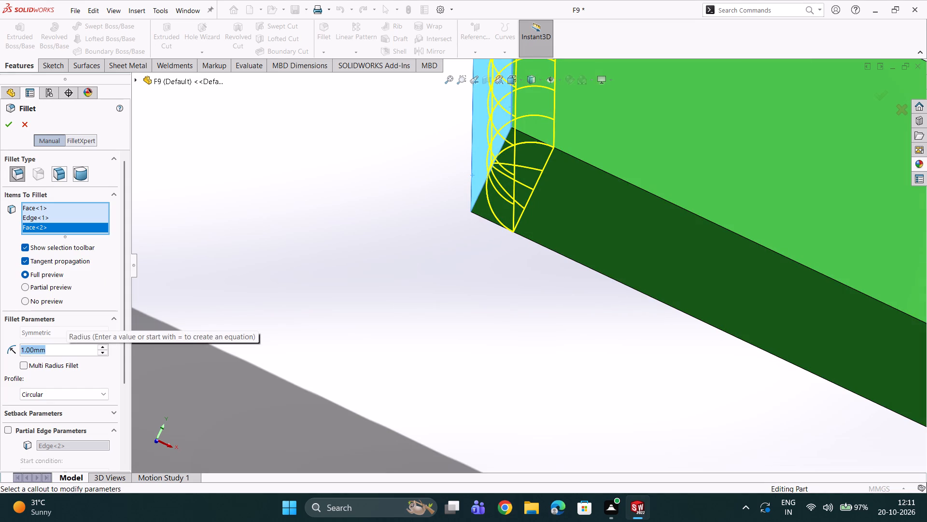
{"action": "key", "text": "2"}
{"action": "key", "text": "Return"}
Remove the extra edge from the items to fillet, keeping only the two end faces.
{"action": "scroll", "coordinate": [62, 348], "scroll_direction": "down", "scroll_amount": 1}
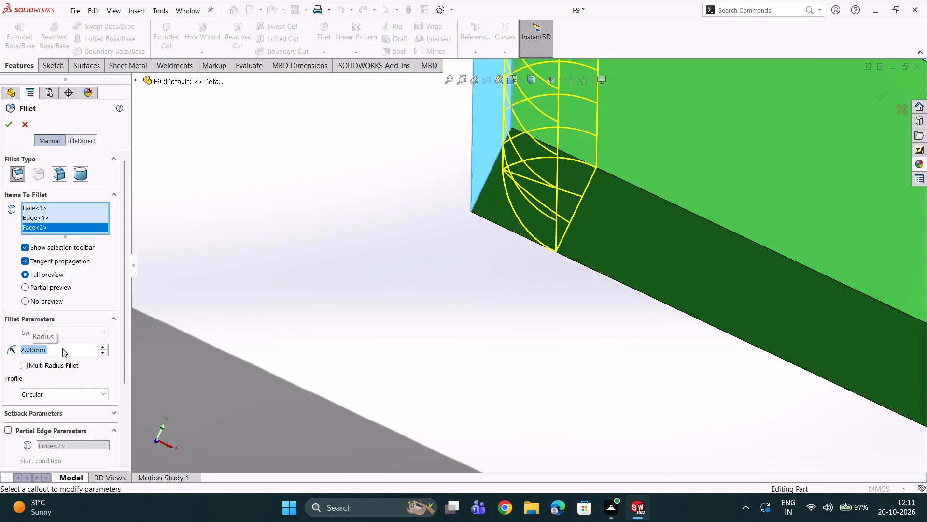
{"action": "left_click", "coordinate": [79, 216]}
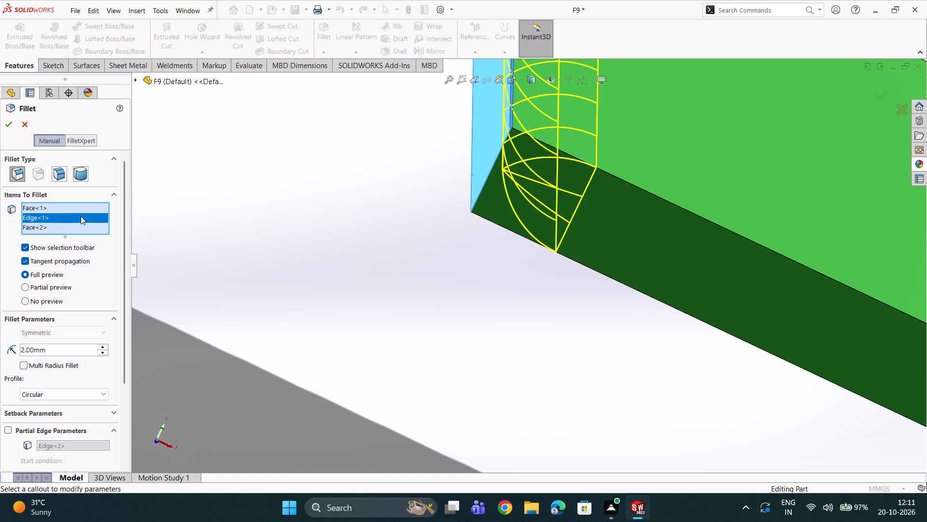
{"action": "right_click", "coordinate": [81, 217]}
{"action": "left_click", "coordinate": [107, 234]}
Set the fillet radius to 1 mm and apply the fillet to both short end faces of the plate.
{"action": "scroll", "coordinate": [554, 188], "scroll_direction": "down", "scroll_amount": 1}
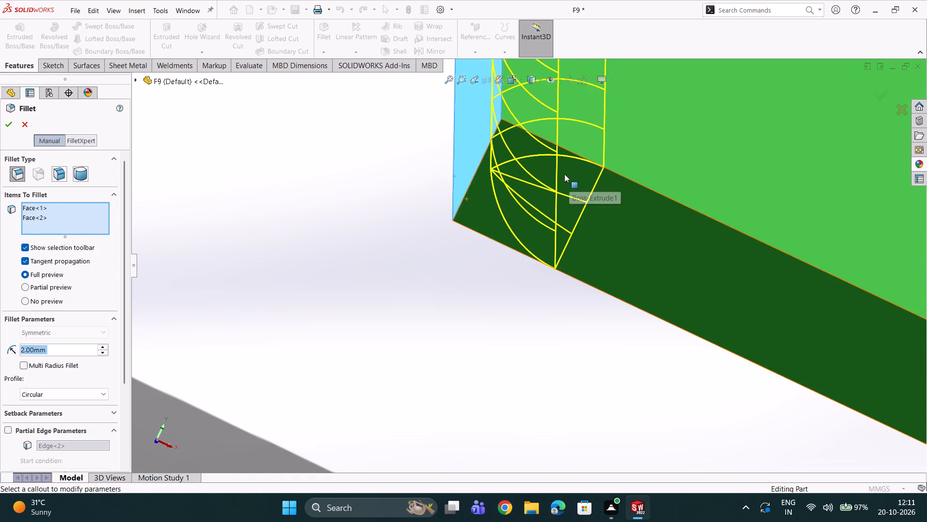
{"action": "scroll", "coordinate": [562, 173], "scroll_direction": "up", "scroll_amount": 1}
{"action": "middle_click_drag", "start_coordinate": [562, 172], "coordinate": [562, 160]}
{"action": "scroll", "coordinate": [554, 165], "scroll_direction": "up", "scroll_amount": 1}
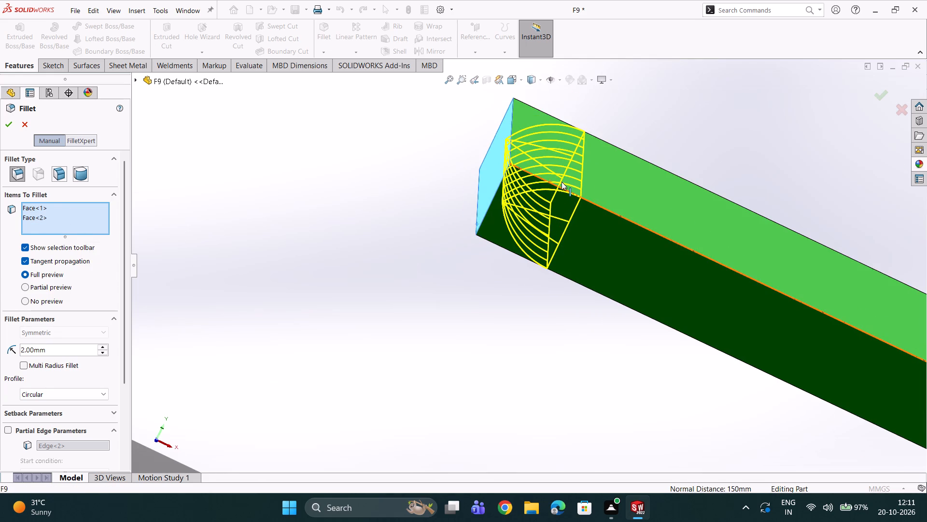
{"action": "middle_click_drag", "start_coordinate": [562, 182], "coordinate": [558, 171]}
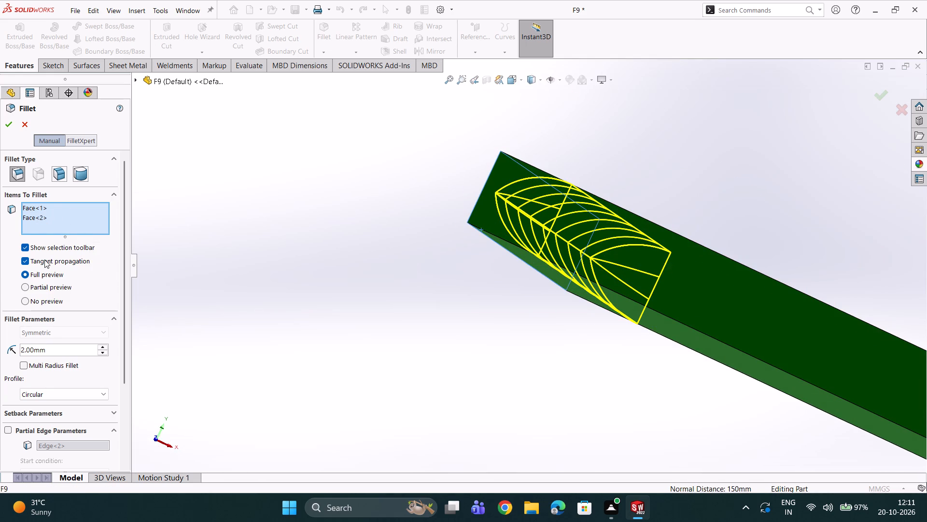
{"action": "double_click", "coordinate": [53, 348]}
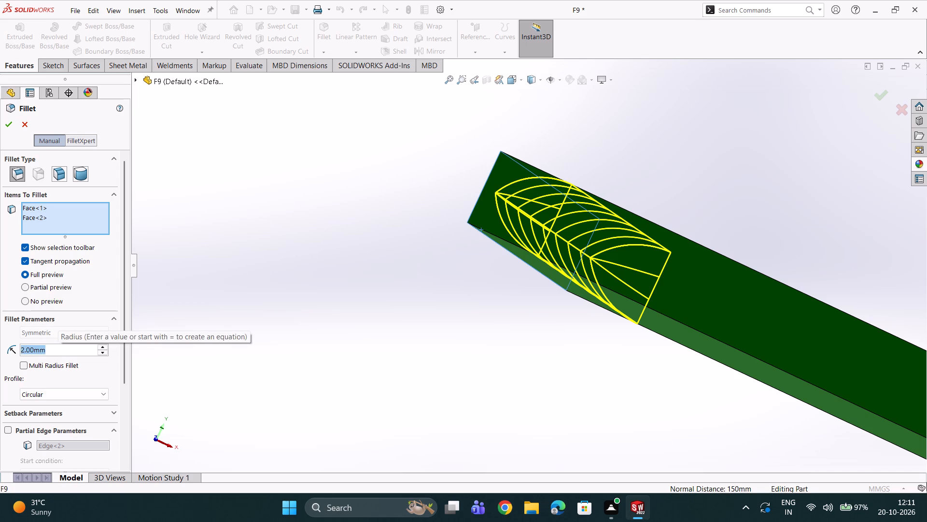
{"action": "key", "text": "1"}
{"action": "key", "text": "Return"}
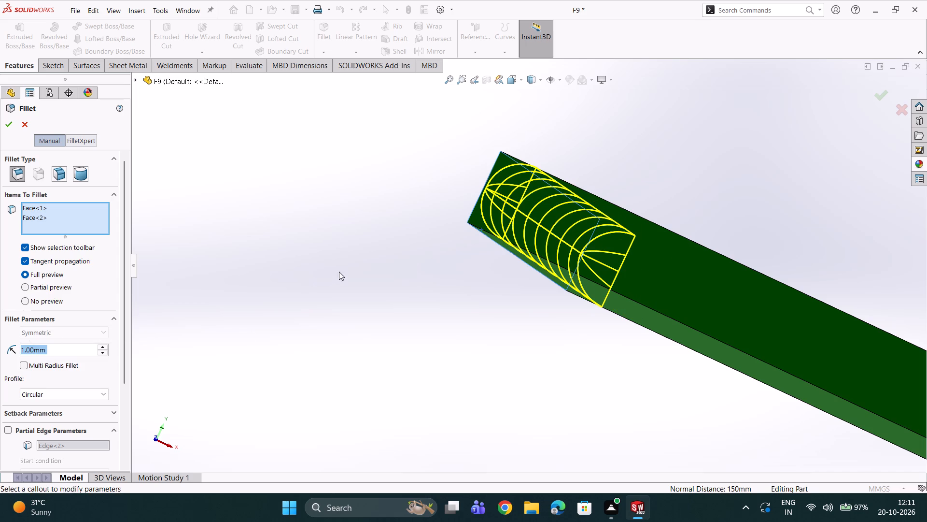
{"action": "middle_click_drag", "start_coordinate": [360, 259], "coordinate": [365, 263]}
{"action": "scroll", "coordinate": [377, 265], "scroll_direction": "up", "scroll_amount": 3}
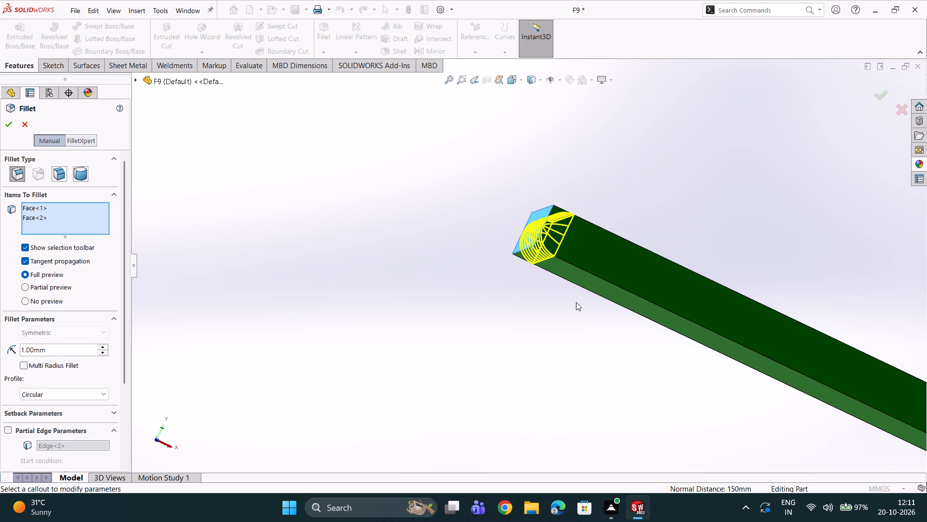
{"action": "scroll", "coordinate": [627, 313], "scroll_direction": "up", "scroll_amount": 14}
{"action": "scroll", "coordinate": [781, 377], "scroll_direction": "down", "scroll_amount": 6}
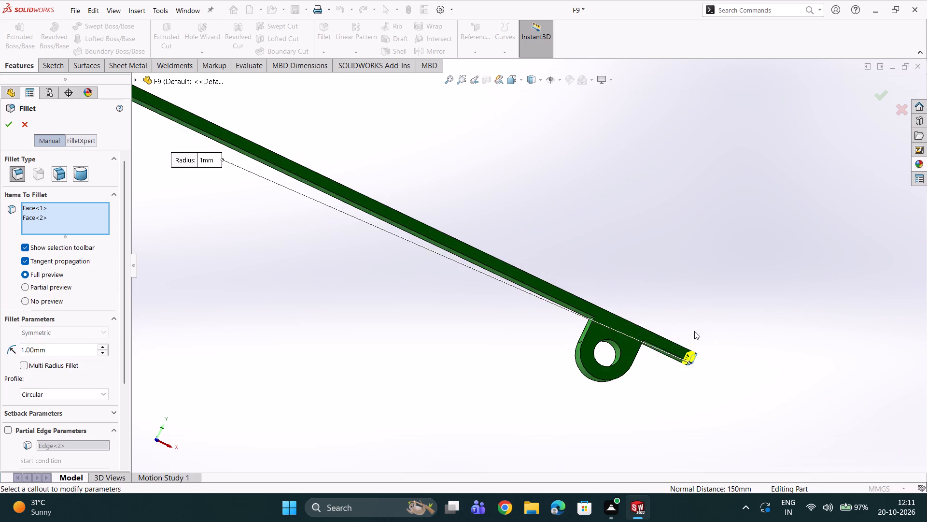
{"action": "scroll", "coordinate": [694, 331], "scroll_direction": "down", "scroll_amount": 9}
{"action": "scroll", "coordinate": [591, 322], "scroll_direction": "down", "scroll_amount": 2}
{"action": "middle_click_drag", "start_coordinate": [590, 322], "coordinate": [579, 331]}
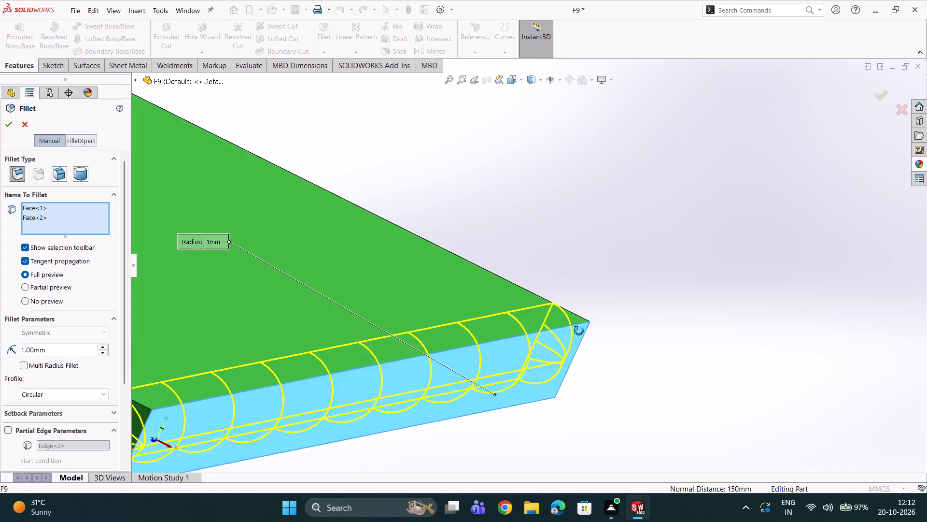
{"action": "middle_click_drag", "start_coordinate": [579, 331], "coordinate": [579, 331]}
{"action": "scroll", "coordinate": [479, 358], "scroll_direction": "up", "scroll_amount": 3}
{"action": "scroll", "coordinate": [478, 351], "scroll_direction": "down", "scroll_amount": 6}
{"action": "middle_click_drag", "start_coordinate": [374, 356], "coordinate": [384, 351]}
{"action": "scroll", "coordinate": [324, 351], "scroll_direction": "up", "scroll_amount": 3}
{"action": "scroll", "coordinate": [220, 247], "scroll_direction": "up", "scroll_amount": 4}
{"action": "left_click", "coordinate": [9, 124]}
Examine the filleted ends of the plate and the area around the pivot lug.
{"action": "scroll", "coordinate": [158, 203], "scroll_direction": "up", "scroll_amount": 2}
{"action": "scroll", "coordinate": [245, 212], "scroll_direction": "up", "scroll_amount": 11}
{"action": "scroll", "coordinate": [268, 189], "scroll_direction": "down", "scroll_amount": 6}
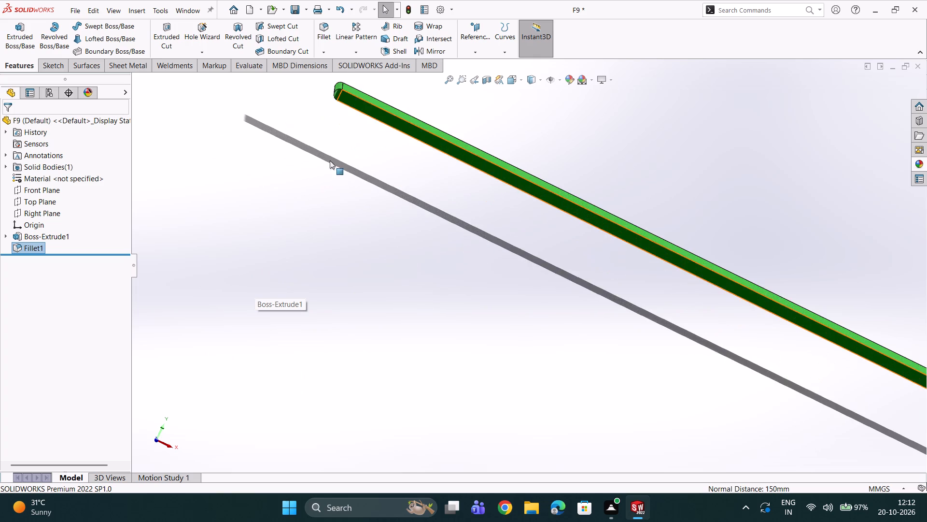
{"action": "scroll", "coordinate": [330, 160], "scroll_direction": "down", "scroll_amount": 2}
{"action": "scroll", "coordinate": [366, 121], "scroll_direction": "down", "scroll_amount": 14}
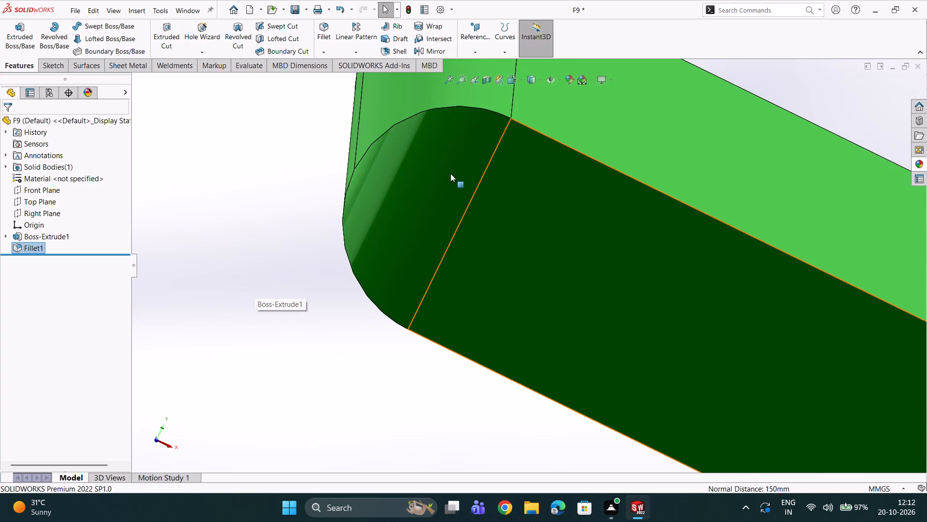
{"action": "scroll", "coordinate": [450, 174], "scroll_direction": "up", "scroll_amount": 1}
{"action": "middle_click_drag", "start_coordinate": [450, 174], "coordinate": [493, 217]}
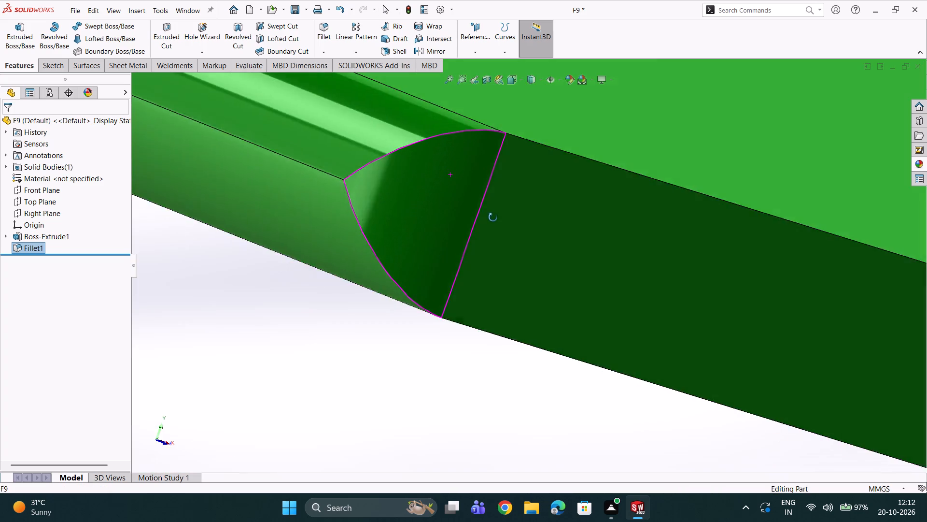
{"action": "middle_click_drag", "start_coordinate": [493, 217], "coordinate": [418, 241]}
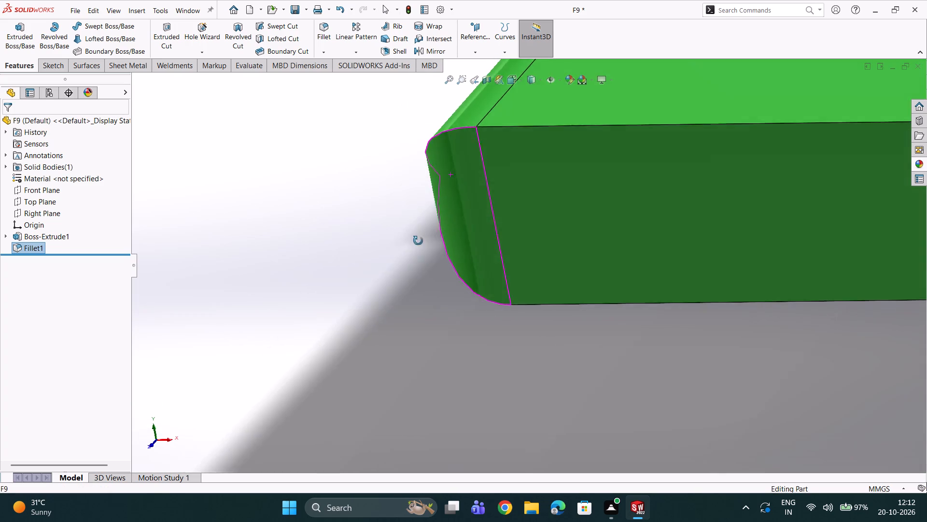
{"action": "middle_click_drag", "start_coordinate": [418, 241], "coordinate": [418, 218]}
{"action": "scroll", "coordinate": [418, 217], "scroll_direction": "up", "scroll_amount": 10}
{"action": "scroll", "coordinate": [544, 232], "scroll_direction": "down", "scroll_amount": 7}
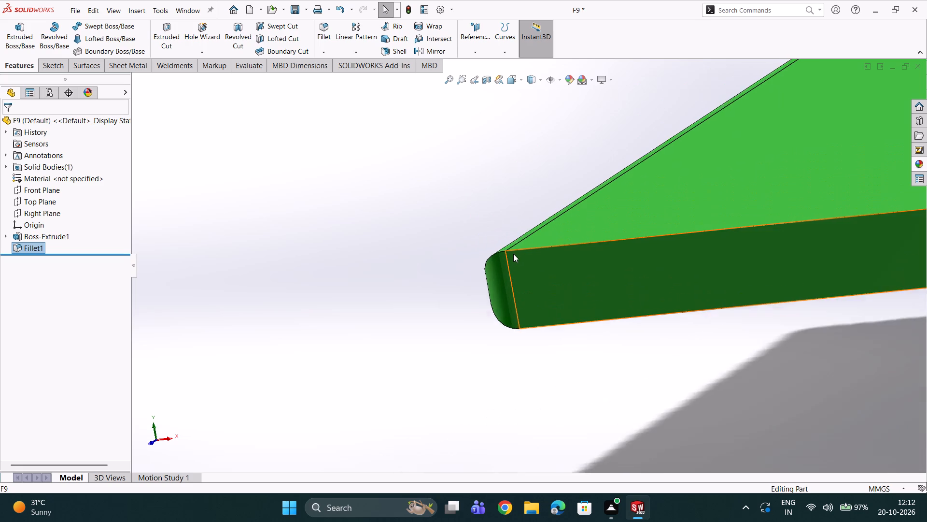
{"action": "scroll", "coordinate": [513, 254], "scroll_direction": "down", "scroll_amount": 9}
{"action": "scroll", "coordinate": [500, 271], "scroll_direction": "up", "scroll_amount": 12}
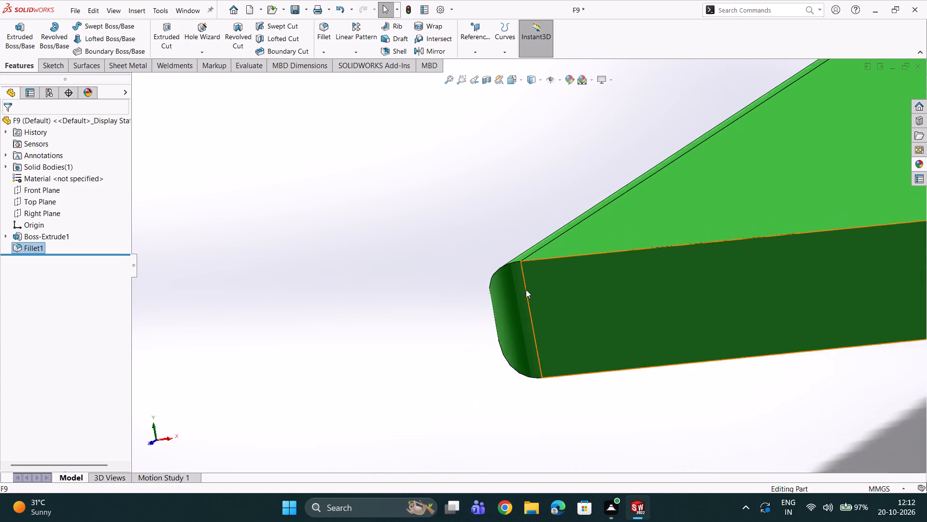
{"action": "scroll", "coordinate": [526, 290], "scroll_direction": "up", "scroll_amount": 2}
{"action": "scroll", "coordinate": [531, 278], "scroll_direction": "down", "scroll_amount": 2}
{"action": "scroll", "coordinate": [540, 268], "scroll_direction": "up", "scroll_amount": 17}
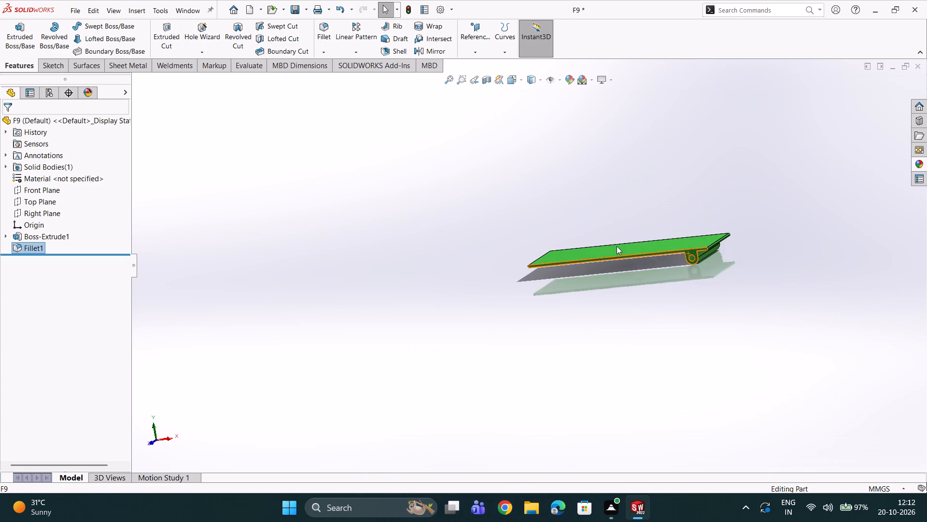
{"action": "scroll", "coordinate": [617, 246], "scroll_direction": "up", "scroll_amount": 2}
{"action": "scroll", "coordinate": [618, 247], "scroll_direction": "down", "scroll_amount": 9}
{"action": "scroll", "coordinate": [710, 294], "scroll_direction": "down", "scroll_amount": 4}
{"action": "scroll", "coordinate": [730, 254], "scroll_direction": "up", "scroll_amount": 1}
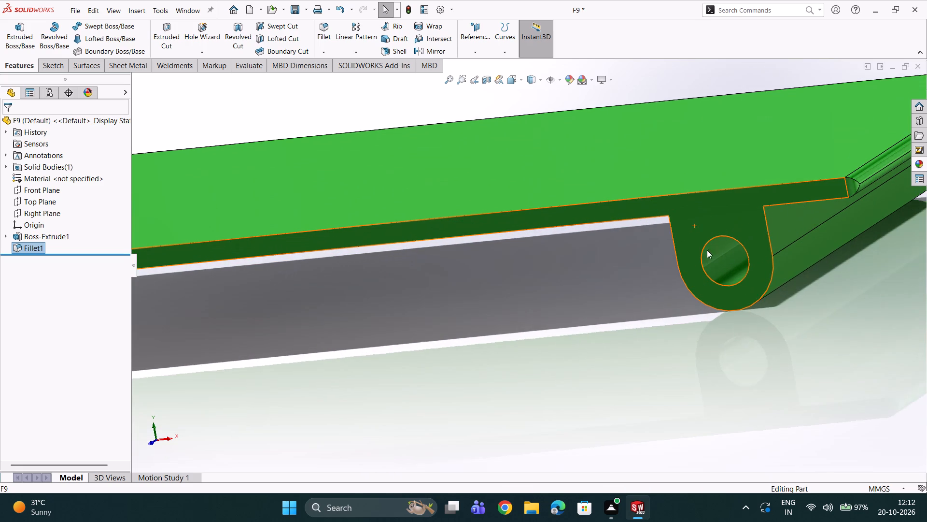
{"action": "scroll", "coordinate": [685, 248], "scroll_direction": "up", "scroll_amount": 2}
{"action": "left_click", "coordinate": [534, 269]}
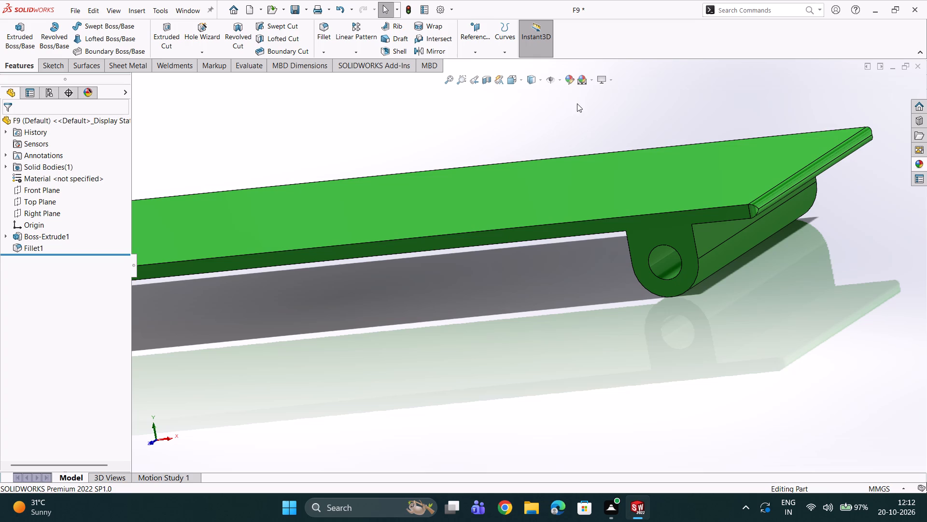
Save the F9 part.
{"action": "double_click", "coordinate": [295, 8]}
Delete the end-face fillet feature from the F9 plate.
{"action": "left_click", "coordinate": [13, 244]}
{"action": "right_click", "coordinate": [14, 244]}
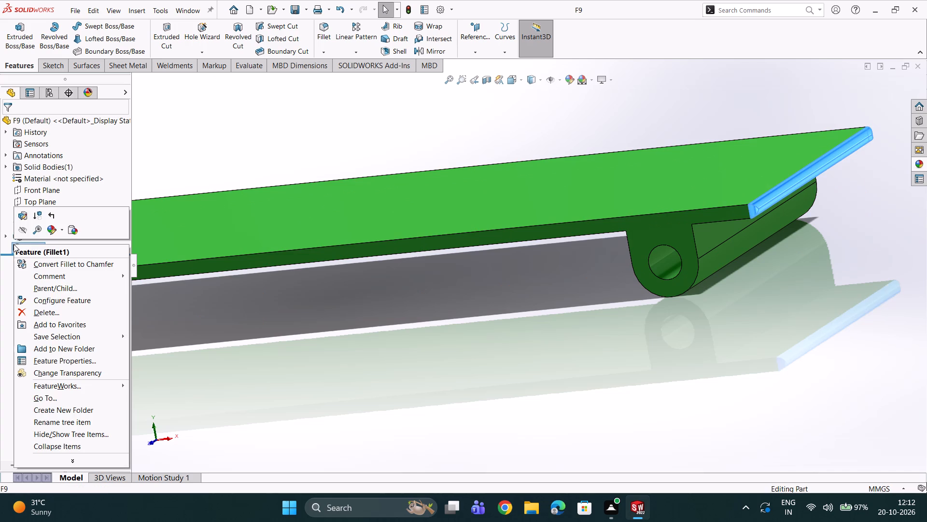
{"action": "left_click", "coordinate": [36, 311]}
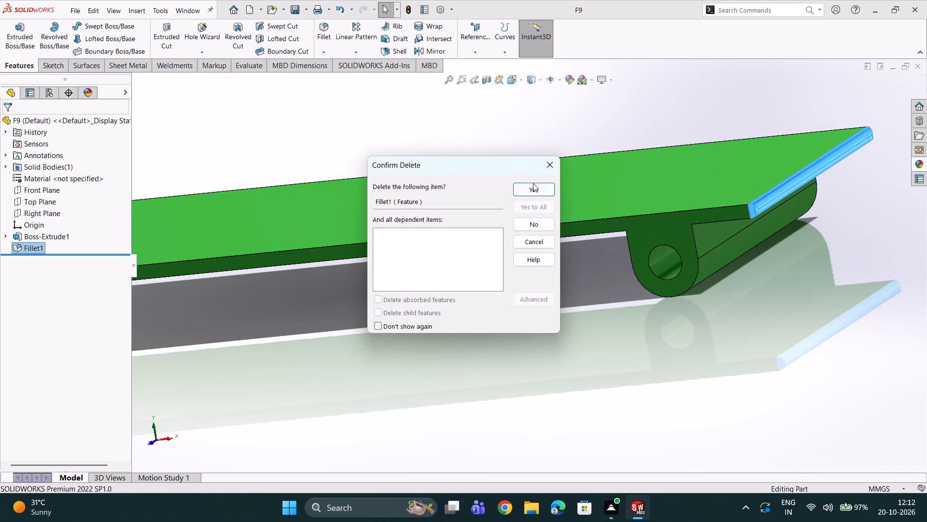
{"action": "left_click", "coordinate": [534, 189]}
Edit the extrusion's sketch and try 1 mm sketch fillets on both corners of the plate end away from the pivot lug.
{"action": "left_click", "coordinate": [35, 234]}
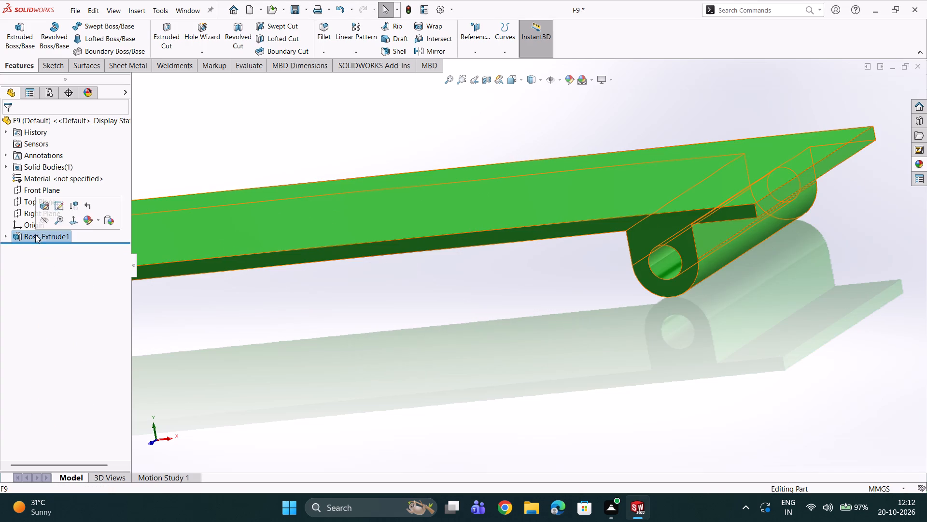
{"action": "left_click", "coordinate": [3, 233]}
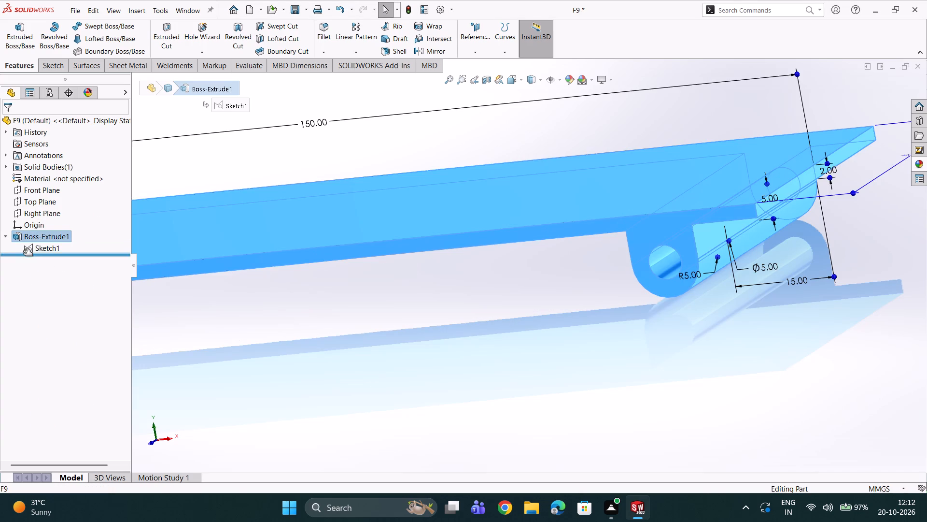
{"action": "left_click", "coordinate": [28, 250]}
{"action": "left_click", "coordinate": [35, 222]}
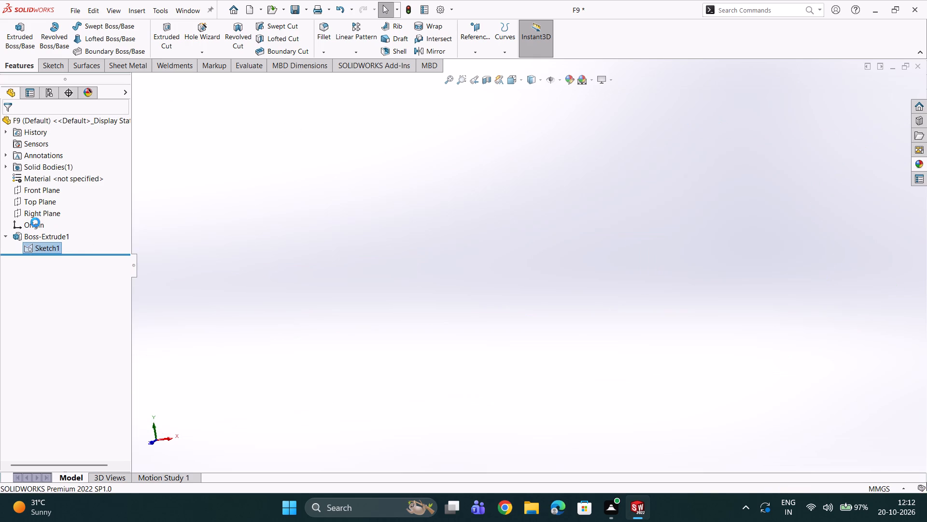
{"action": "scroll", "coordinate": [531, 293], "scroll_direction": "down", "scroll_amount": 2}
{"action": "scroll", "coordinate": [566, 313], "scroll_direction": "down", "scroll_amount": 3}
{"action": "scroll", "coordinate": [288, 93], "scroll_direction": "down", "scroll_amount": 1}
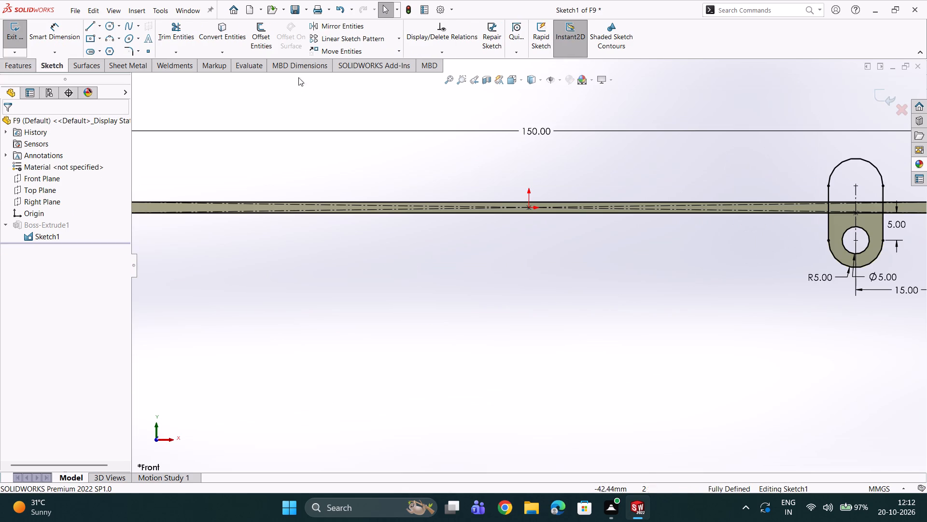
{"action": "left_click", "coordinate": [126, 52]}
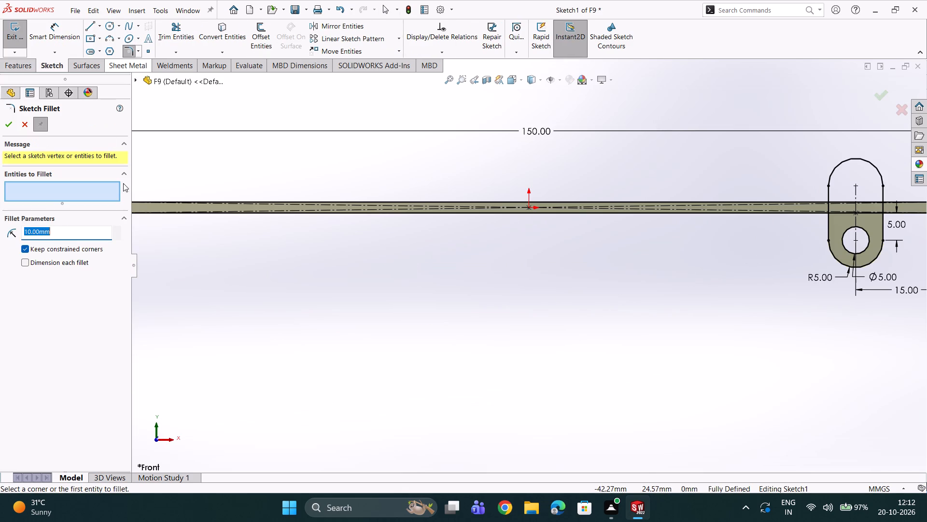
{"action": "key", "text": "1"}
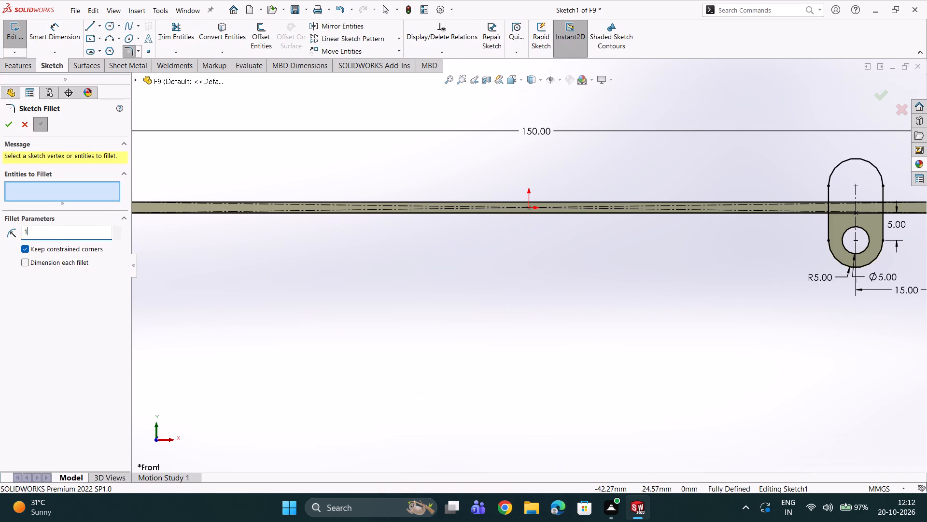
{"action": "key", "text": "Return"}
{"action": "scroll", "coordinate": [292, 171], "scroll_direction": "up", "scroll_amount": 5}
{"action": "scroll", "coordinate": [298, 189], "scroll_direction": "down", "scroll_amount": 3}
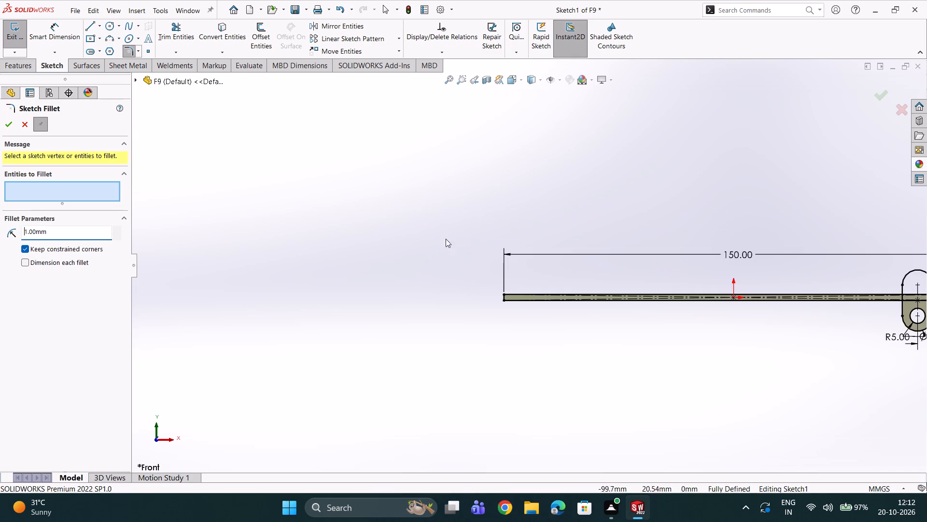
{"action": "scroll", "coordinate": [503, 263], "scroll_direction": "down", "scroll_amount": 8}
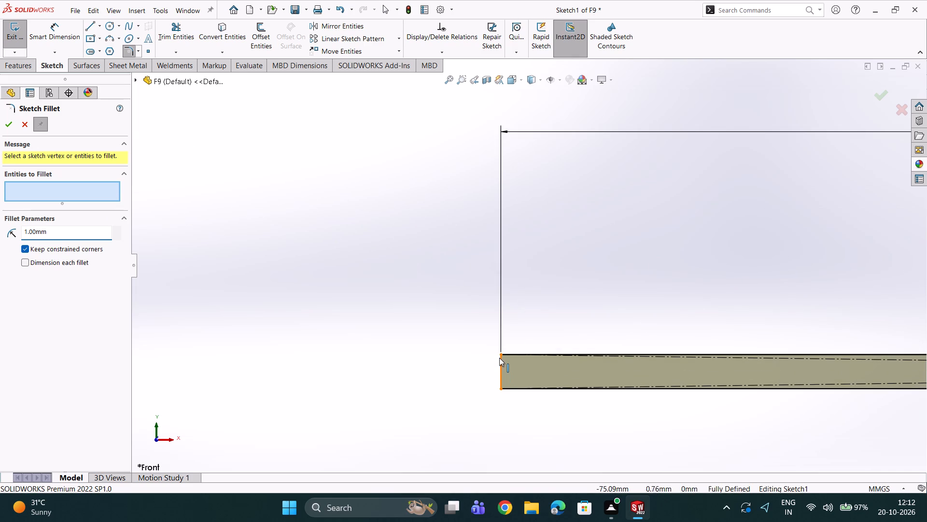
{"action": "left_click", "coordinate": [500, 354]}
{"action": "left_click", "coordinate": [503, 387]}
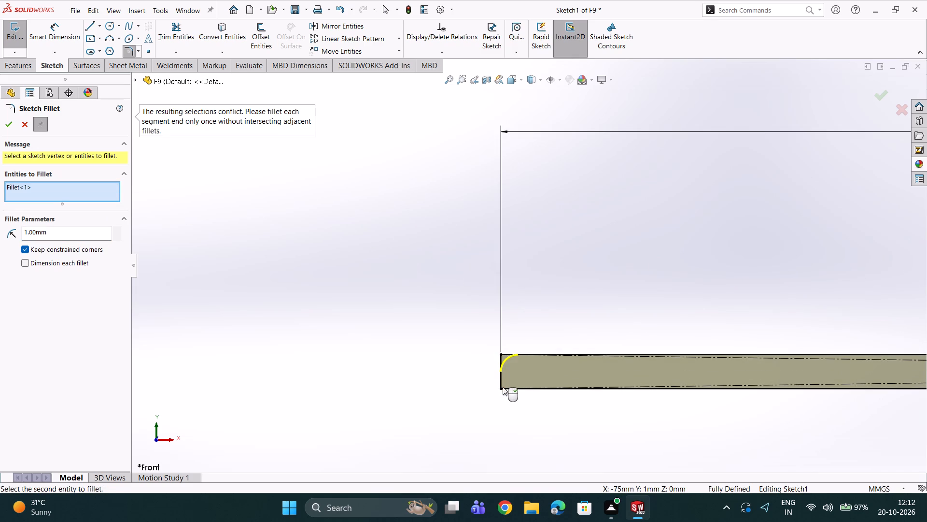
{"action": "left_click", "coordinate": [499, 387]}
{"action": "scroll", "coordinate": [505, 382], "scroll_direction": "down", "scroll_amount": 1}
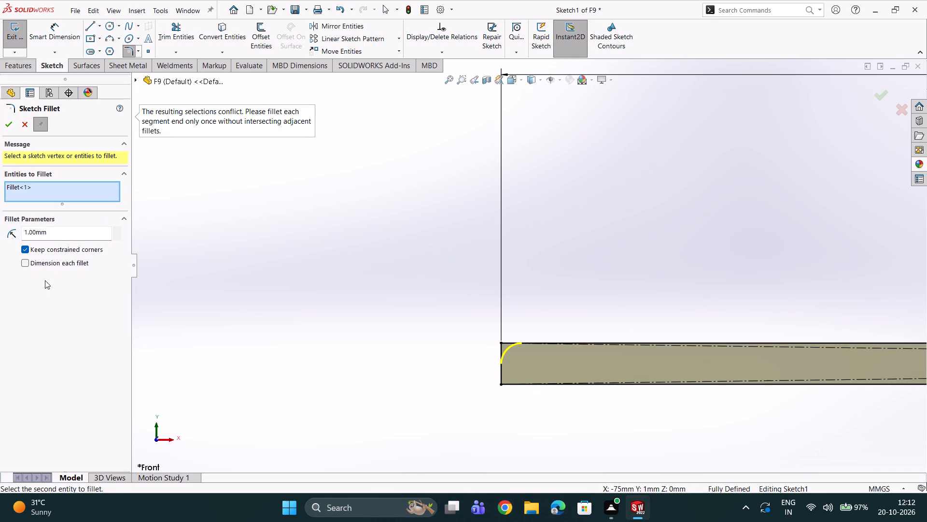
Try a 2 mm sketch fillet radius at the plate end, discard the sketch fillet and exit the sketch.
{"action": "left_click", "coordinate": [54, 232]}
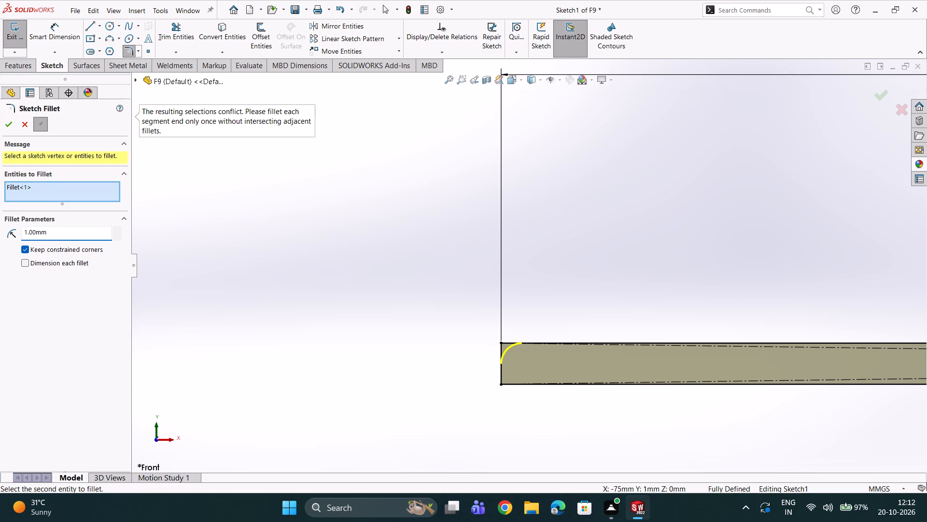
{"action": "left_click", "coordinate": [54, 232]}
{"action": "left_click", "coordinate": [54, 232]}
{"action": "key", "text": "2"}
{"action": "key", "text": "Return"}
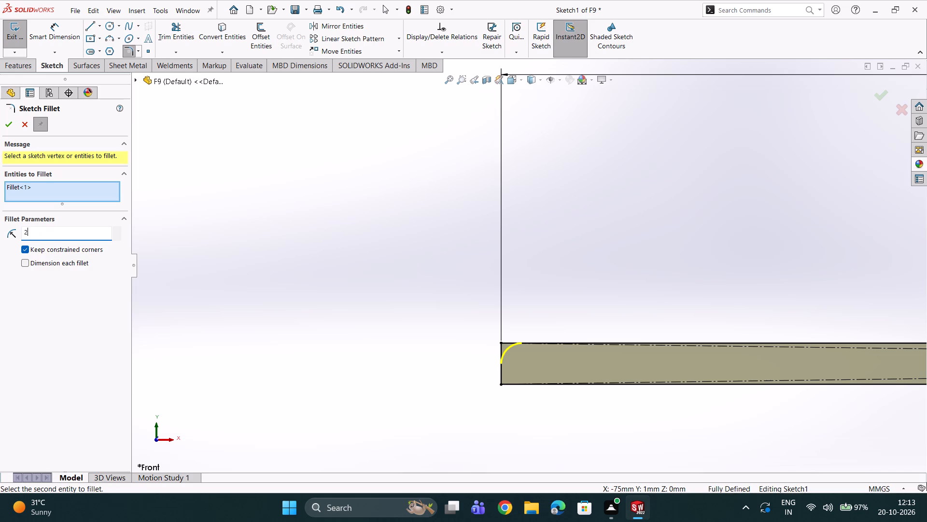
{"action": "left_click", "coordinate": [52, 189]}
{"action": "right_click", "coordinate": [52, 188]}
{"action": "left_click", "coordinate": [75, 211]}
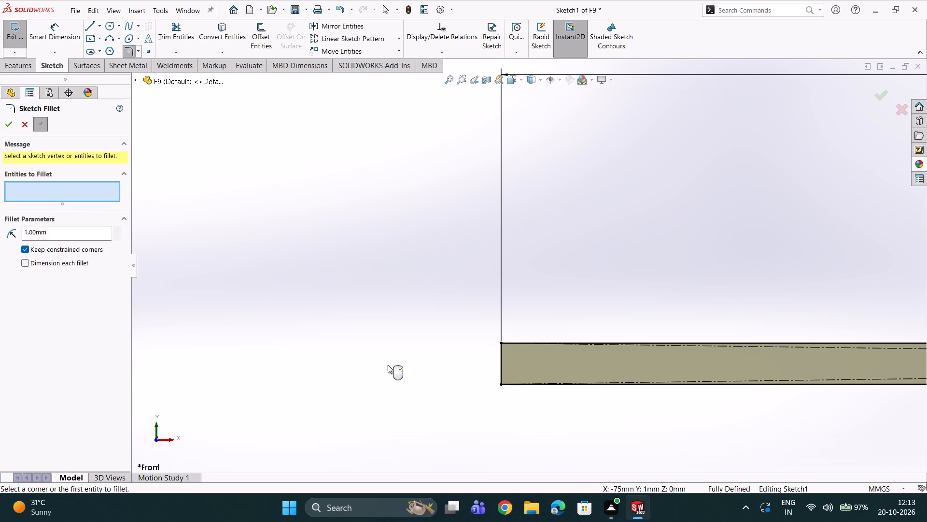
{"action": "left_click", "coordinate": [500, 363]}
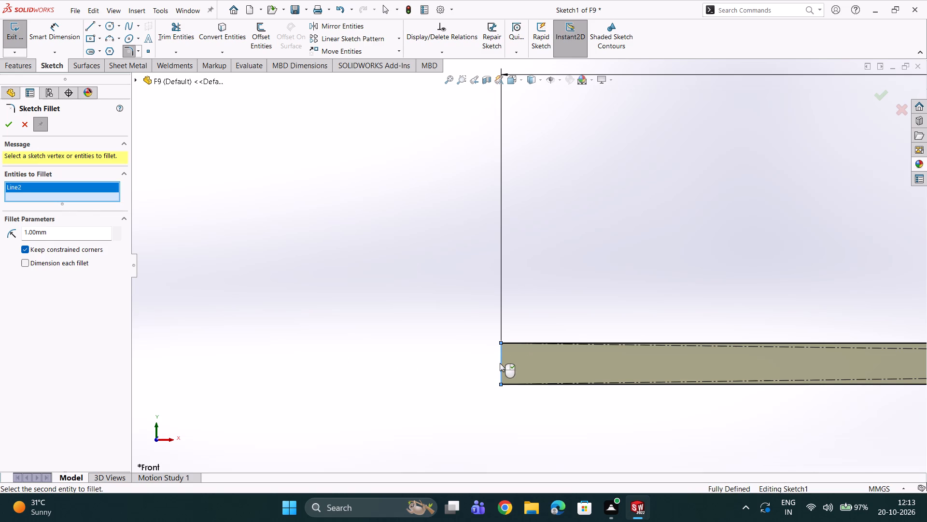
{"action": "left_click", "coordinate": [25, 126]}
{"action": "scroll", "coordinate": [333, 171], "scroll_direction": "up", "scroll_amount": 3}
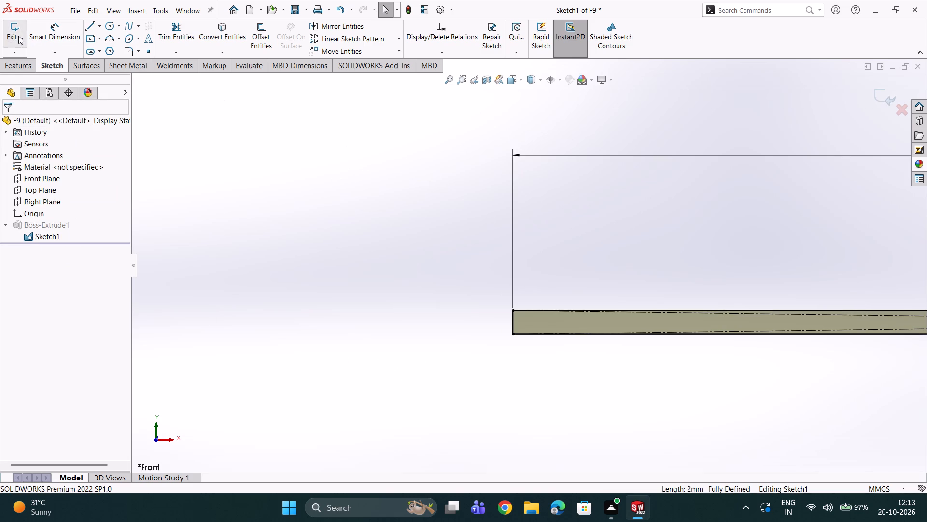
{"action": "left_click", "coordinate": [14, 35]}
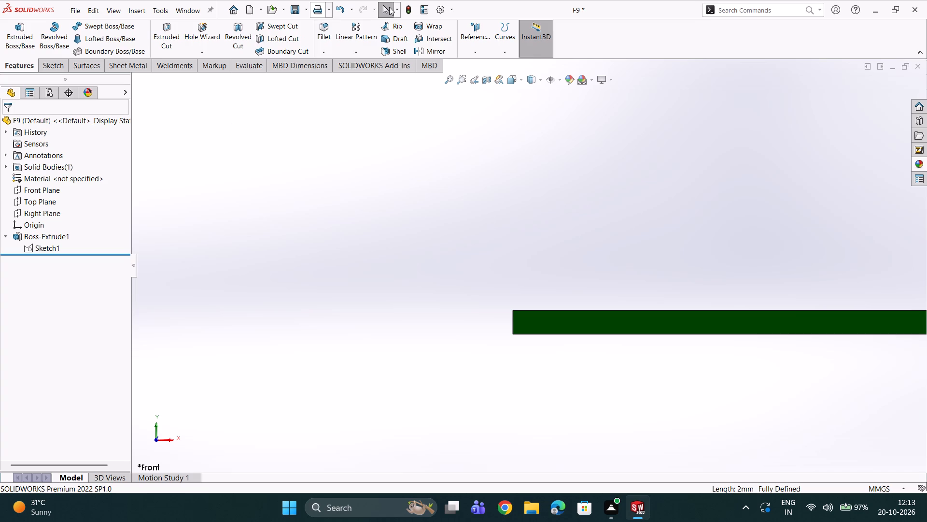
Start a 1 mm fillet and select the lower and upper short edges of the plate end away from the pivot lug.
{"action": "left_click", "coordinate": [323, 31]}
{"action": "scroll", "coordinate": [464, 283], "scroll_direction": "down", "scroll_amount": 1}
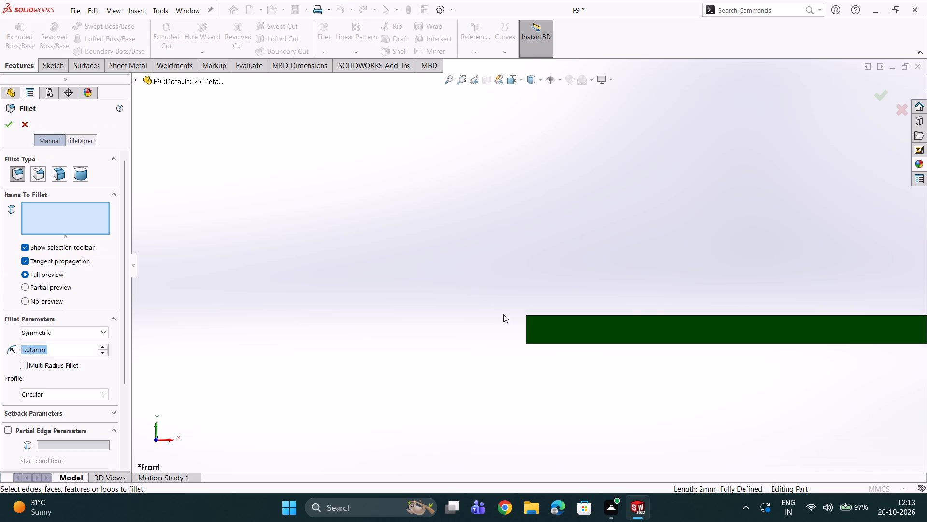
{"action": "scroll", "coordinate": [557, 357], "scroll_direction": "down", "scroll_amount": 8}
{"action": "scroll", "coordinate": [477, 304], "scroll_direction": "down", "scroll_amount": 1}
{"action": "middle_click_drag", "start_coordinate": [477, 304], "coordinate": [478, 299]}
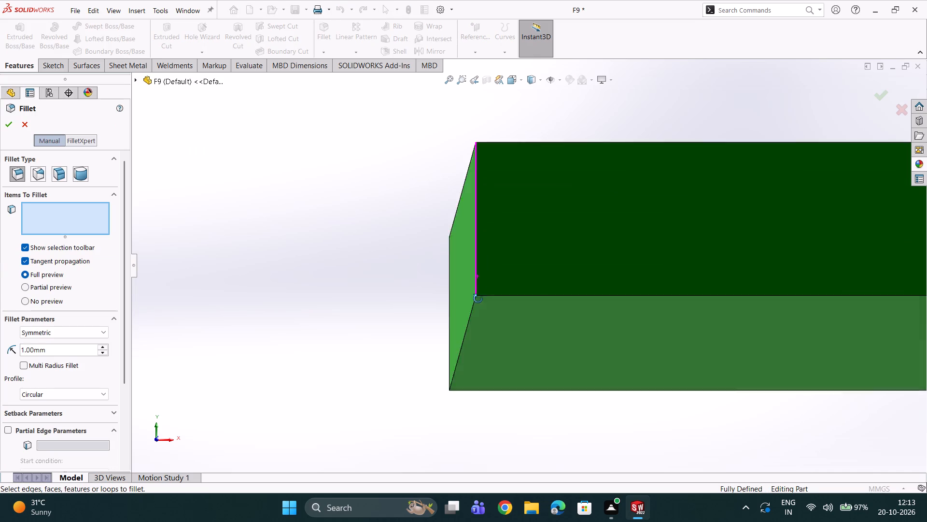
{"action": "middle_click_drag", "start_coordinate": [478, 299], "coordinate": [481, 294]}
{"action": "left_click", "coordinate": [465, 306]}
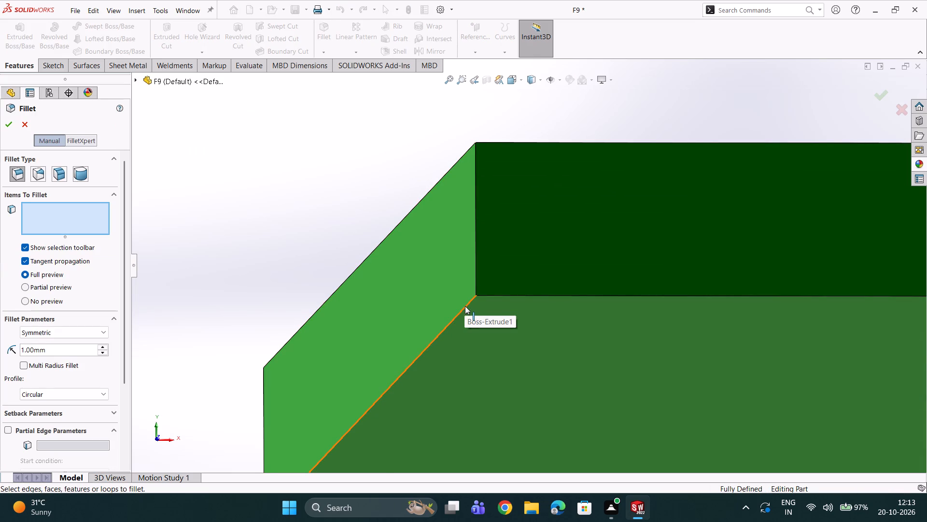
{"action": "scroll", "coordinate": [447, 279], "scroll_direction": "up", "scroll_amount": 3}
{"action": "middle_click_drag", "start_coordinate": [472, 221], "coordinate": [478, 263]}
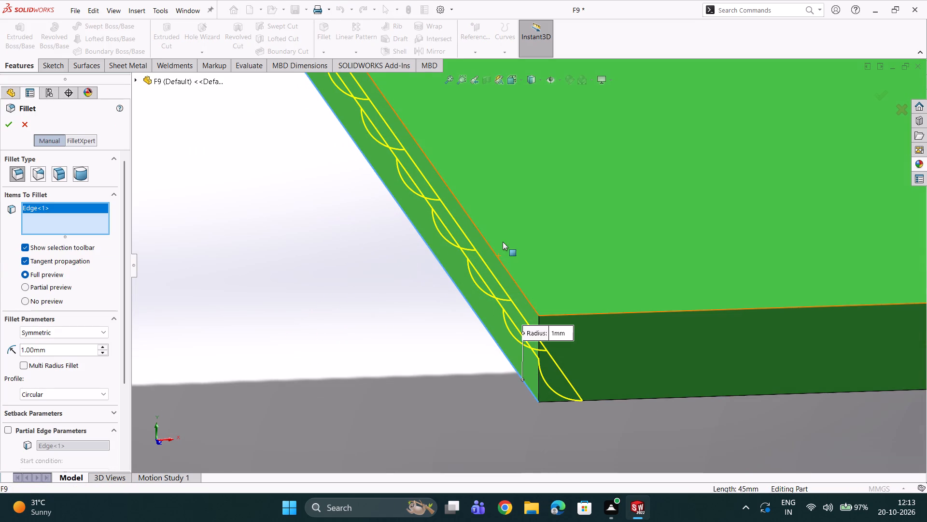
{"action": "left_click", "coordinate": [494, 252]}
Add the lower short edge of the plate end near the pivot lug to the fillet selection.
{"action": "scroll", "coordinate": [495, 250], "scroll_direction": "up", "scroll_amount": 3}
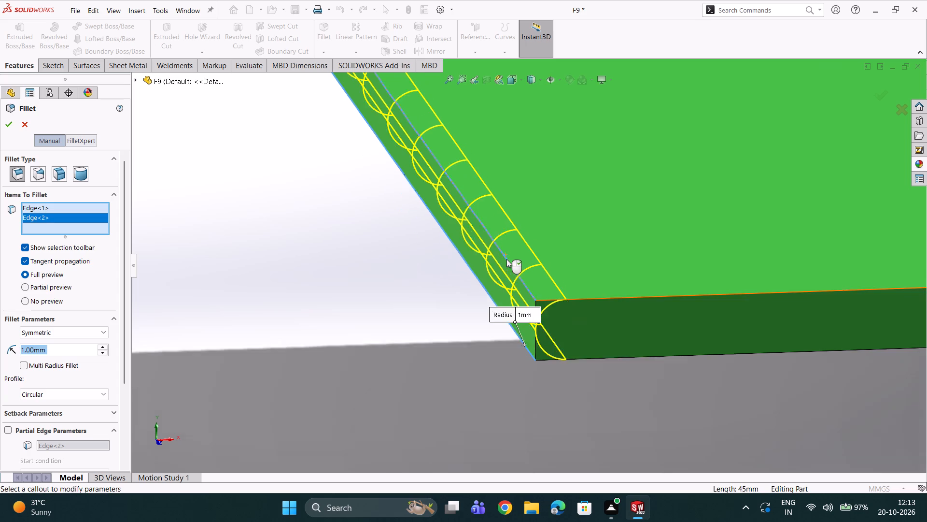
{"action": "scroll", "coordinate": [506, 259], "scroll_direction": "up", "scroll_amount": 7}
{"action": "middle_click_drag", "start_coordinate": [673, 252], "coordinate": [620, 219]}
{"action": "scroll", "coordinate": [623, 220], "scroll_direction": "up", "scroll_amount": 9}
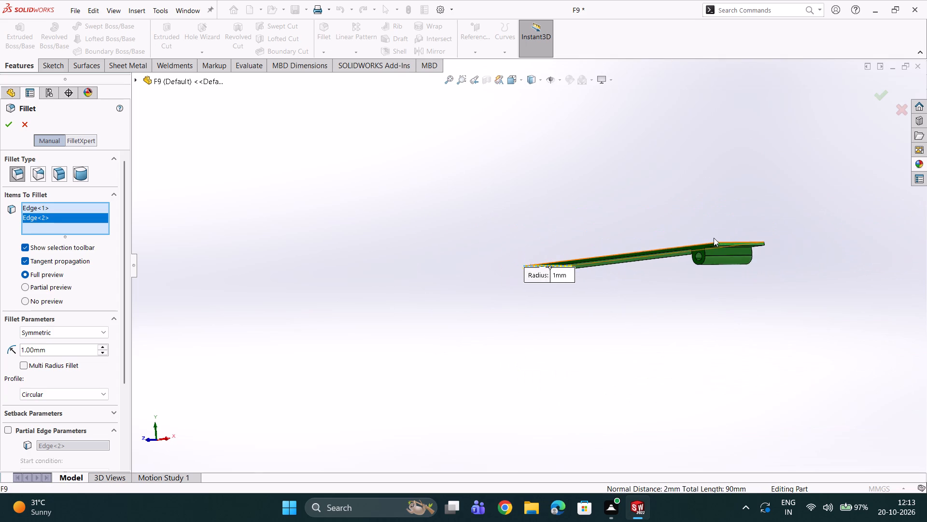
{"action": "scroll", "coordinate": [714, 238], "scroll_direction": "down", "scroll_amount": 11}
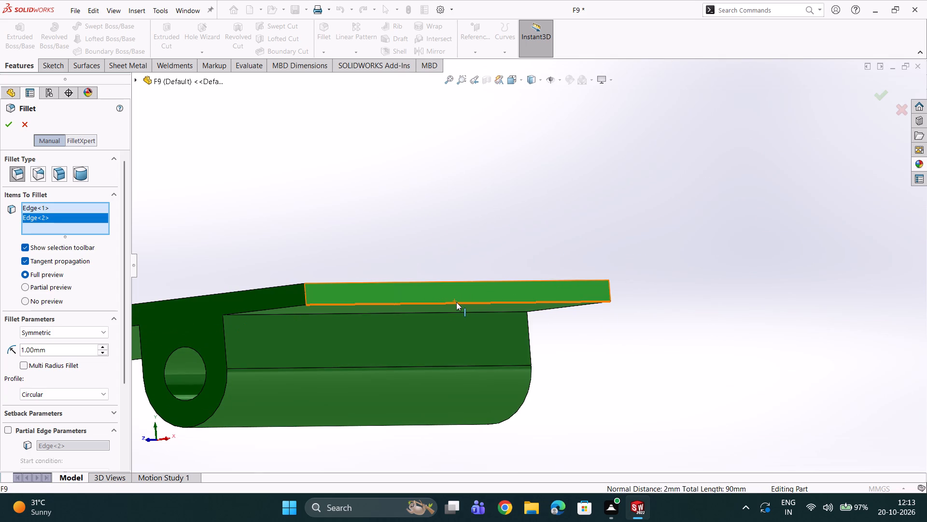
{"action": "left_click", "coordinate": [456, 302]}
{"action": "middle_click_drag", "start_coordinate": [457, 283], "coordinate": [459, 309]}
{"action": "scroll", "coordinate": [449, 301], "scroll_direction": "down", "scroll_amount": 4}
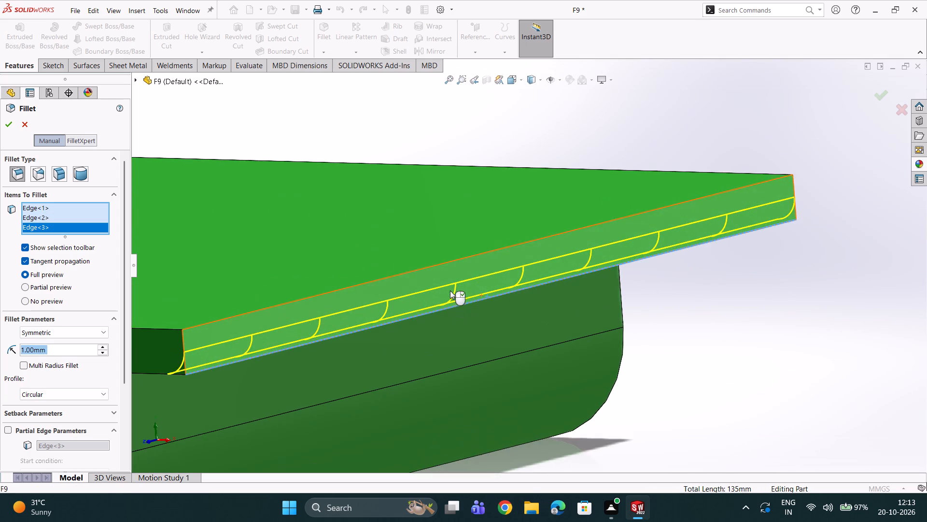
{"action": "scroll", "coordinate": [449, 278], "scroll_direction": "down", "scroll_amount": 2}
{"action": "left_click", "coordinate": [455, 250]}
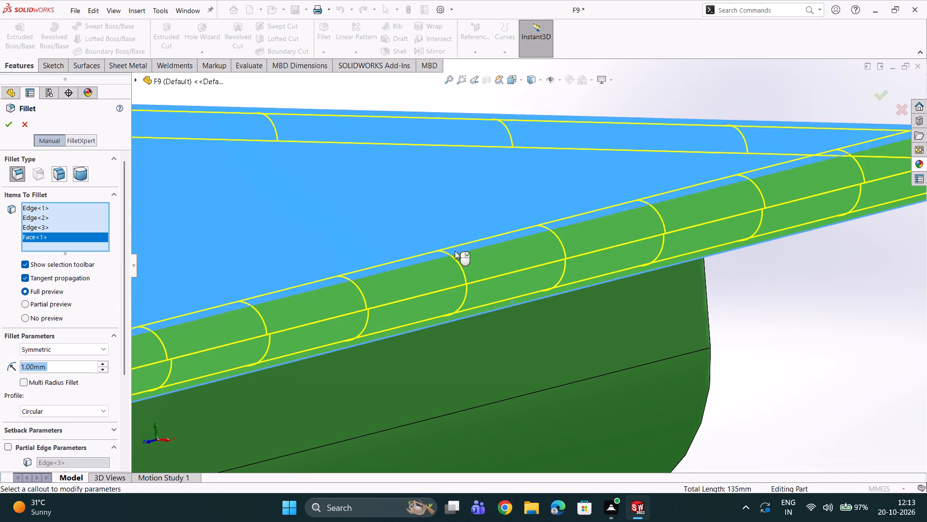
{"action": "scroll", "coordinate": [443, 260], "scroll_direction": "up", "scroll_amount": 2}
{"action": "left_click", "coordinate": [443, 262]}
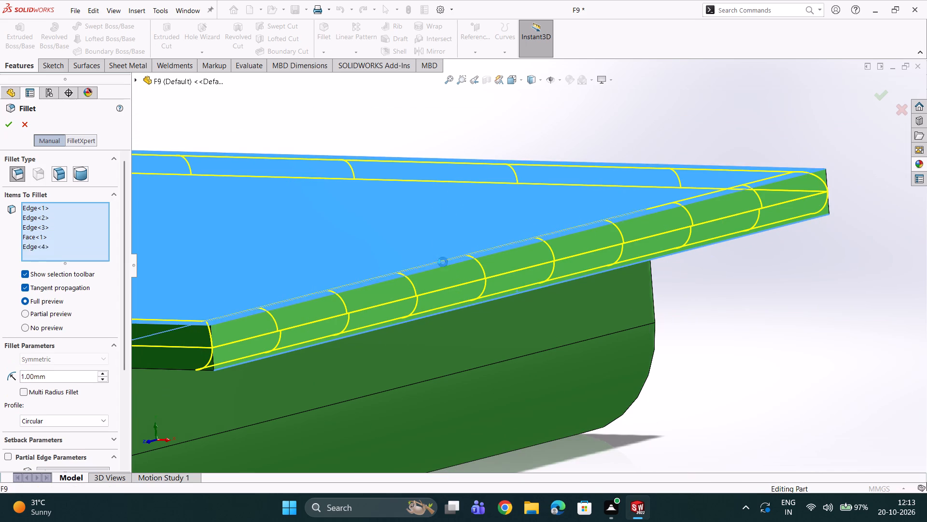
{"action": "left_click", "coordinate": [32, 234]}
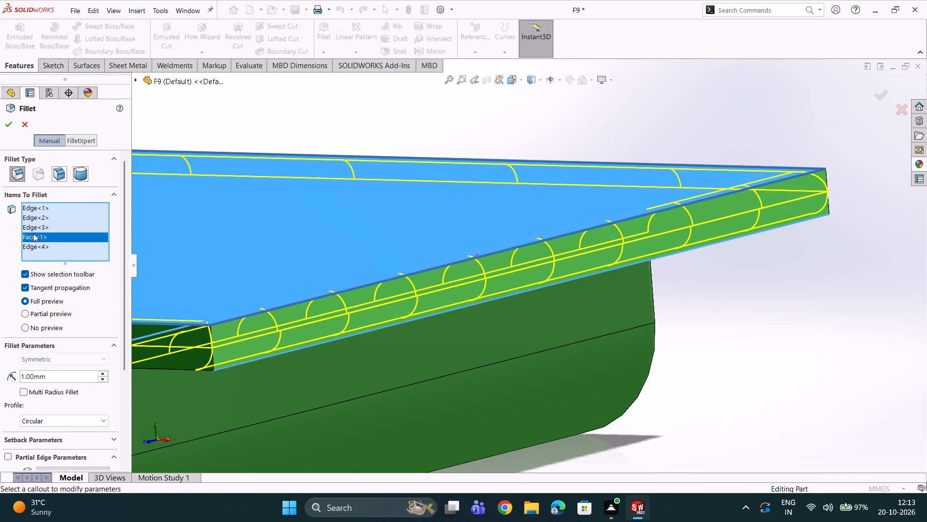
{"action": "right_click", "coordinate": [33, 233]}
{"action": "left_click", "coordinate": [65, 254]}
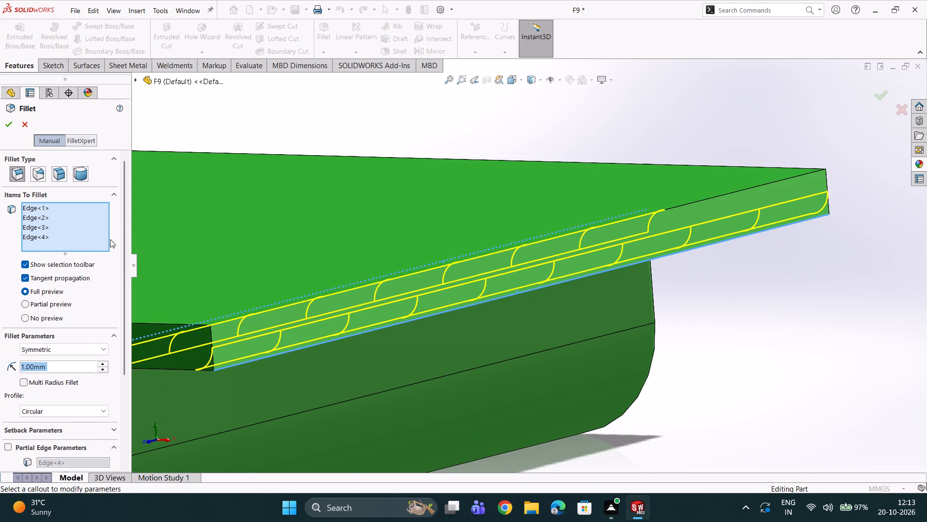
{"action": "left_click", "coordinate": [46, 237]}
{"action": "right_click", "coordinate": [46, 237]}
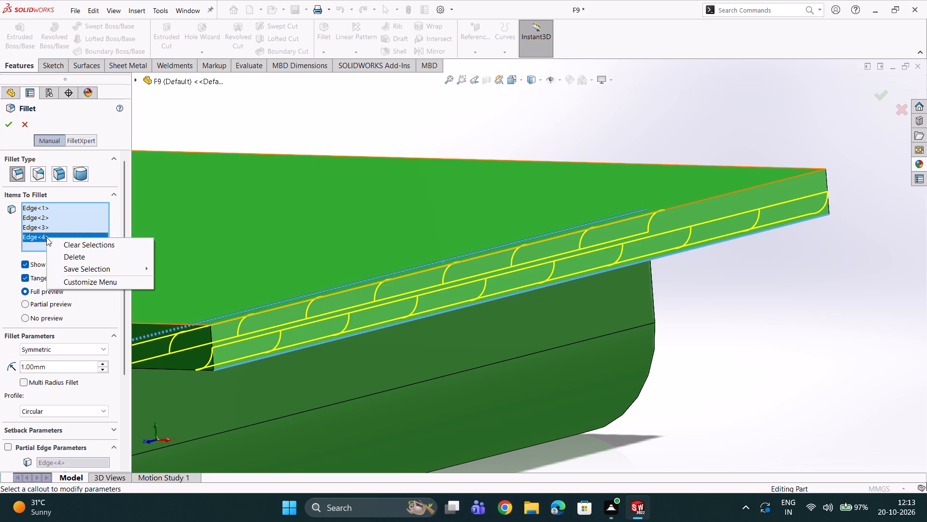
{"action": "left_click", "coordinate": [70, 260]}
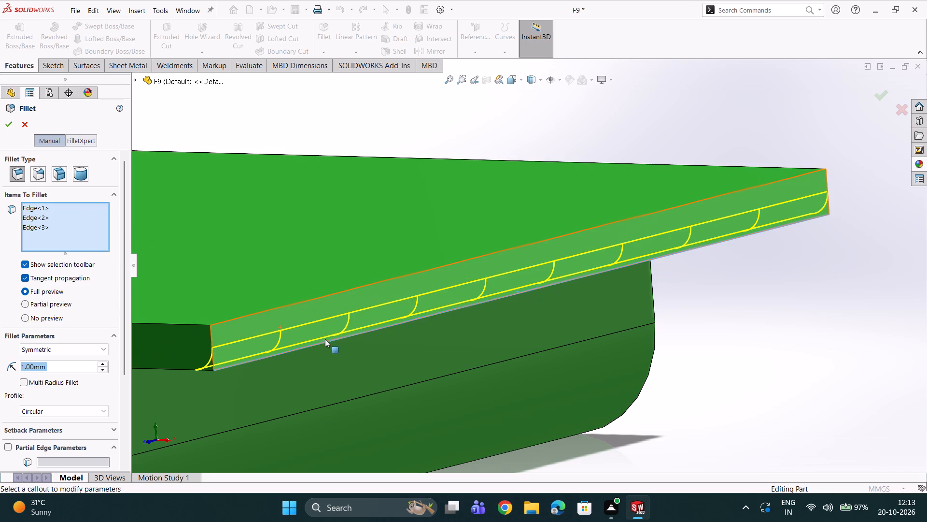
Add the upper short edge of the plate end near the pivot lug and apply the 1 mm fillet.
{"action": "left_click", "coordinate": [314, 299]}
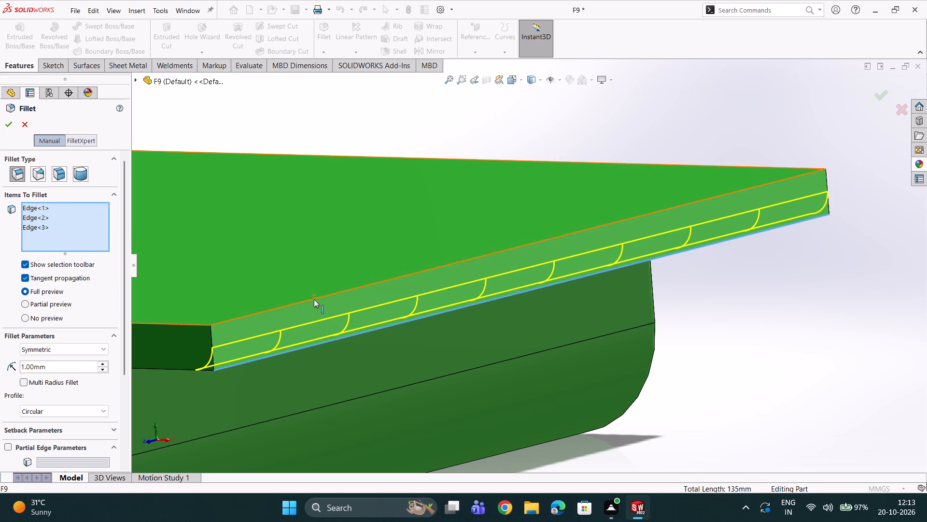
{"action": "middle_click_drag", "start_coordinate": [315, 300], "coordinate": [344, 279]}
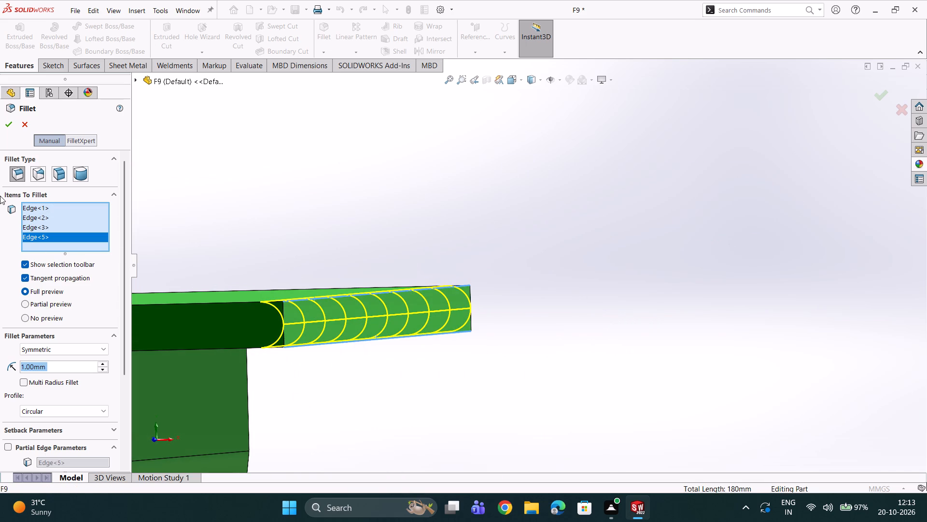
{"action": "left_click", "coordinate": [7, 130]}
Examine the filleted short edges at both ends of the plate.
{"action": "scroll", "coordinate": [215, 269], "scroll_direction": "up", "scroll_amount": 2}
{"action": "middle_click_drag", "start_coordinate": [270, 286], "coordinate": [293, 292]}
{"action": "scroll", "coordinate": [270, 286], "scroll_direction": "down", "scroll_amount": 1}
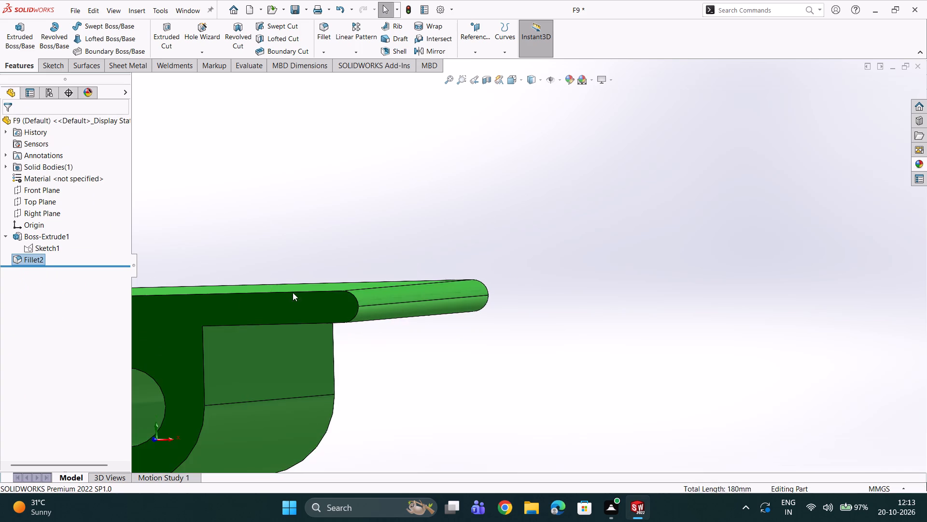
{"action": "middle_click_drag", "start_coordinate": [293, 292], "coordinate": [311, 295]}
{"action": "scroll", "coordinate": [311, 295], "scroll_direction": "up", "scroll_amount": 3}
{"action": "scroll", "coordinate": [290, 331], "scroll_direction": "up", "scroll_amount": 7}
{"action": "scroll", "coordinate": [261, 258], "scroll_direction": "down", "scroll_amount": 2}
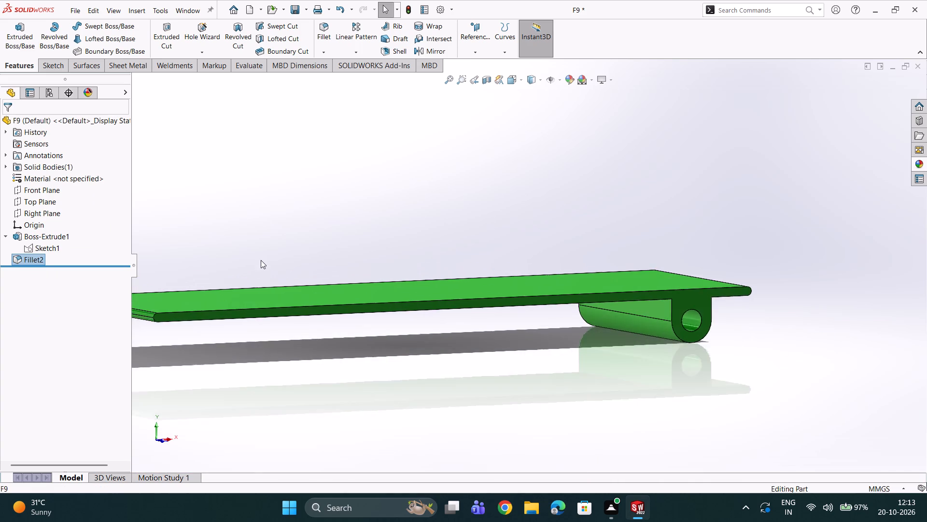
{"action": "scroll", "coordinate": [261, 260], "scroll_direction": "down", "scroll_amount": 5}
{"action": "scroll", "coordinate": [192, 302], "scroll_direction": "up", "scroll_amount": 4}
{"action": "scroll", "coordinate": [218, 301], "scroll_direction": "down", "scroll_amount": 5}
{"action": "scroll", "coordinate": [561, 304], "scroll_direction": "up", "scroll_amount": 2}
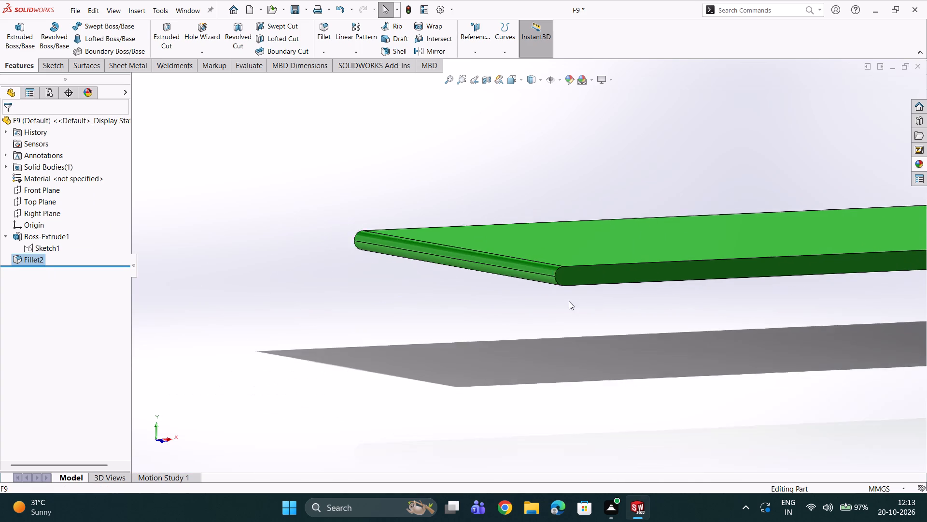
{"action": "scroll", "coordinate": [569, 301], "scroll_direction": "up", "scroll_amount": 1}
{"action": "scroll", "coordinate": [771, 246], "scroll_direction": "up", "scroll_amount": 4}
{"action": "scroll", "coordinate": [779, 237], "scroll_direction": "down", "scroll_amount": 2}
{"action": "scroll", "coordinate": [778, 237], "scroll_direction": "up", "scroll_amount": 1}
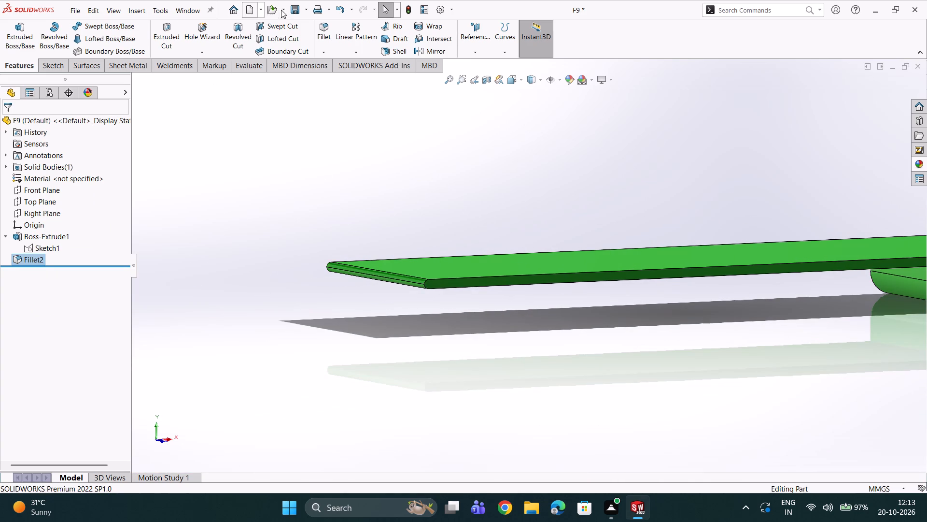
Save the F9 part and close its window.
{"action": "left_click", "coordinate": [295, 7]}
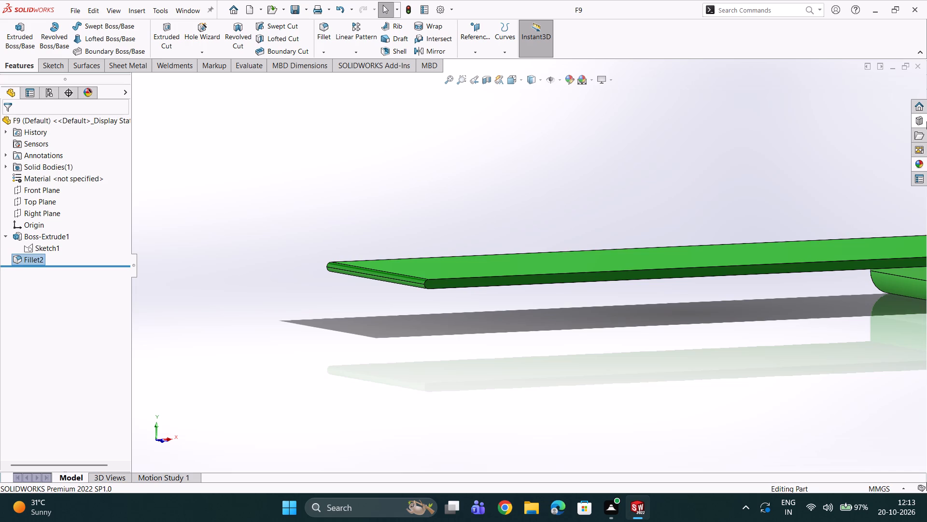
{"action": "left_click", "coordinate": [914, 68]}
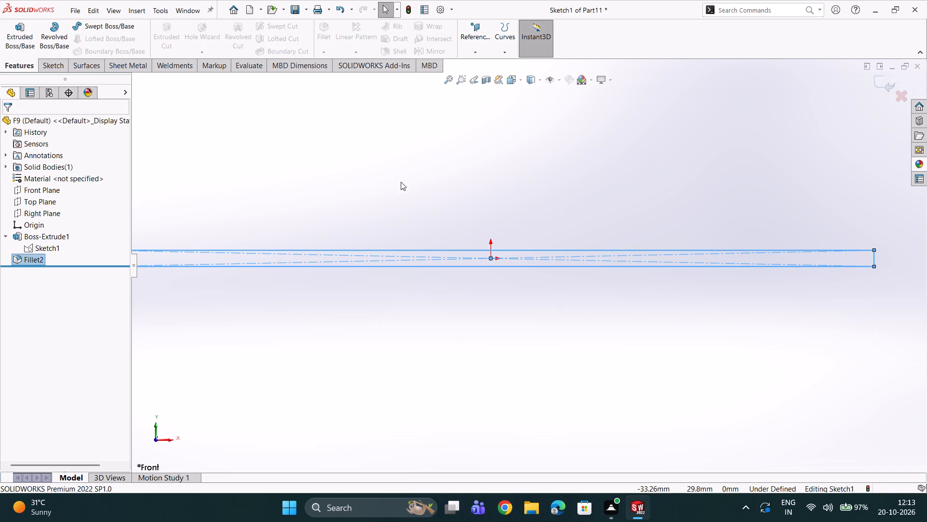
Sketch a vertical centerpoint slot about 16.9 mm between centres and 9.5 mm wide, centred on the rectangle's upper line near its left end.
{"action": "scroll", "coordinate": [575, 260], "scroll_direction": "up", "scroll_amount": 2}
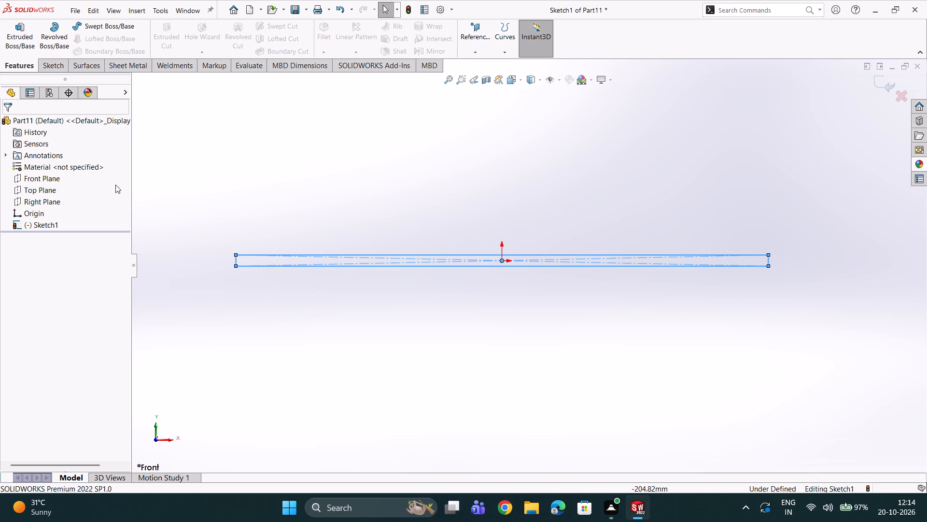
{"action": "left_click", "coordinate": [54, 64]}
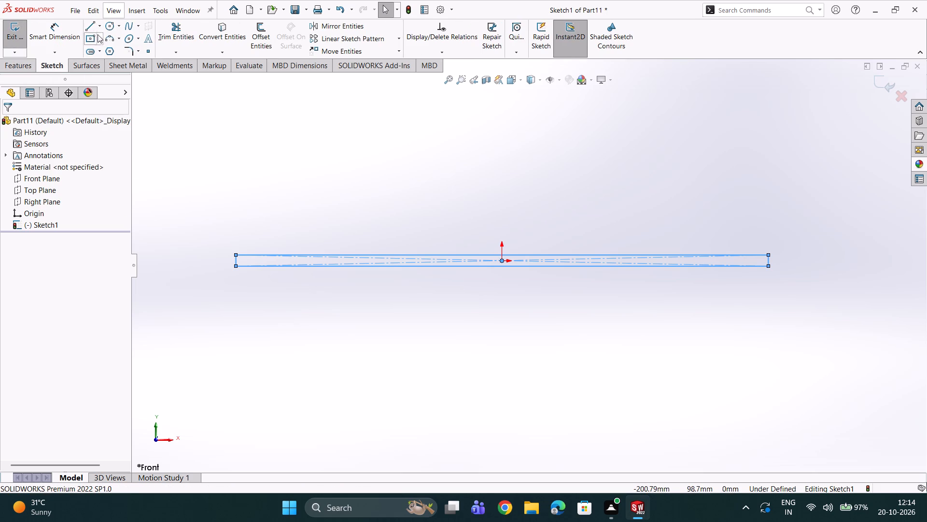
{"action": "left_click", "coordinate": [90, 50]}
{"action": "scroll", "coordinate": [272, 275], "scroll_direction": "down", "scroll_amount": 5}
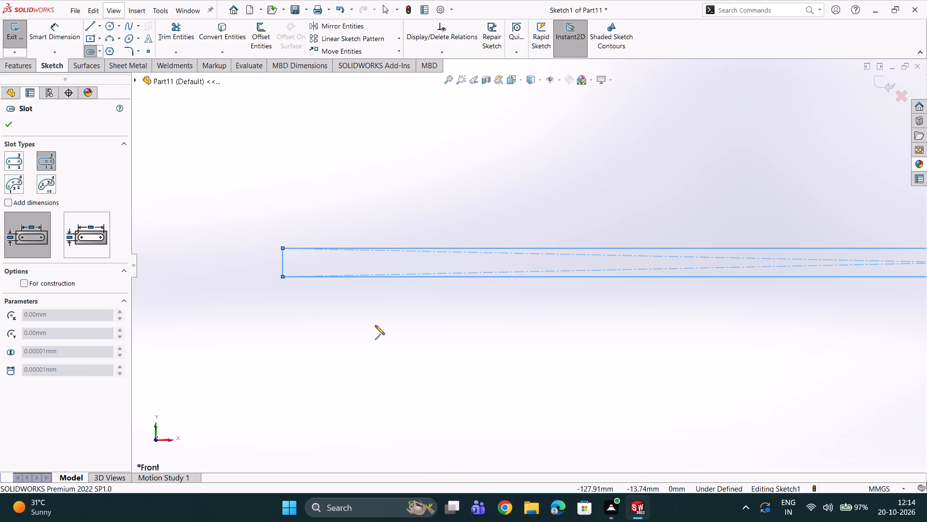
{"action": "left_click", "coordinate": [322, 248]}
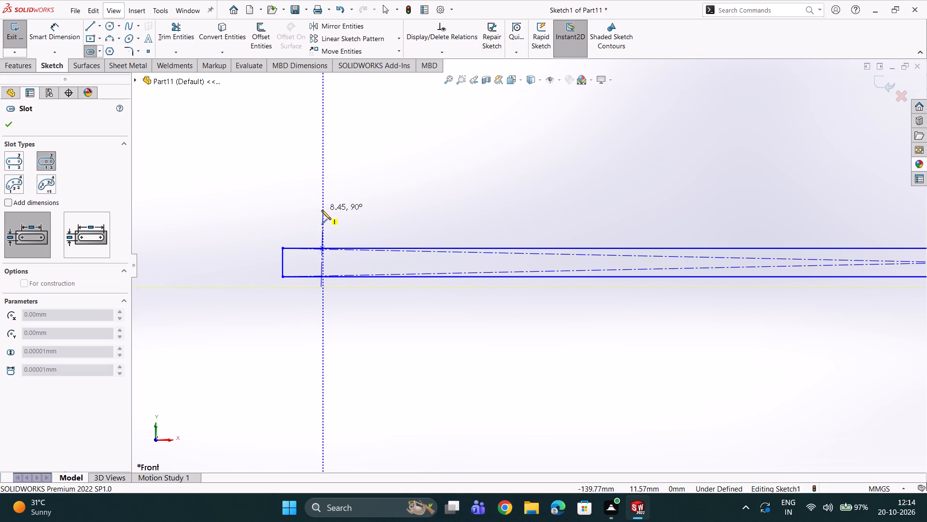
{"action": "left_click", "coordinate": [322, 210]}
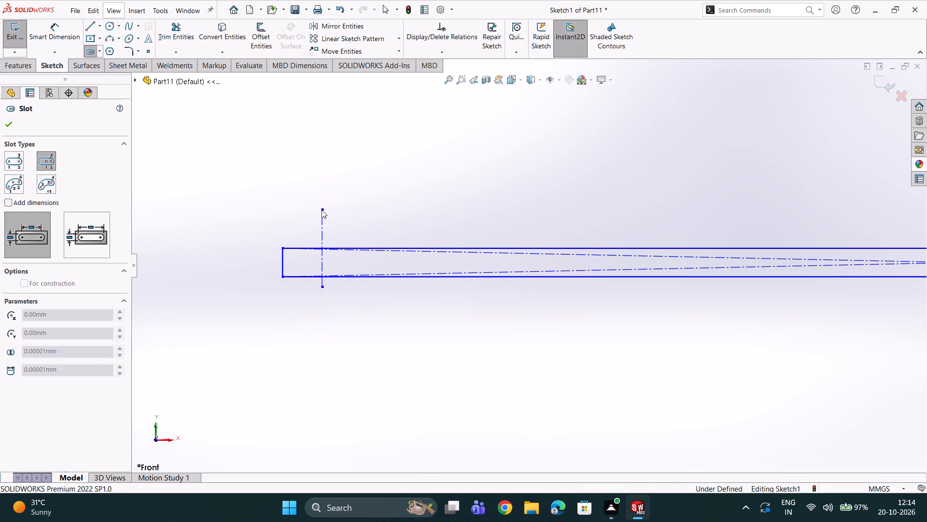
{"action": "double_click", "coordinate": [300, 217]}
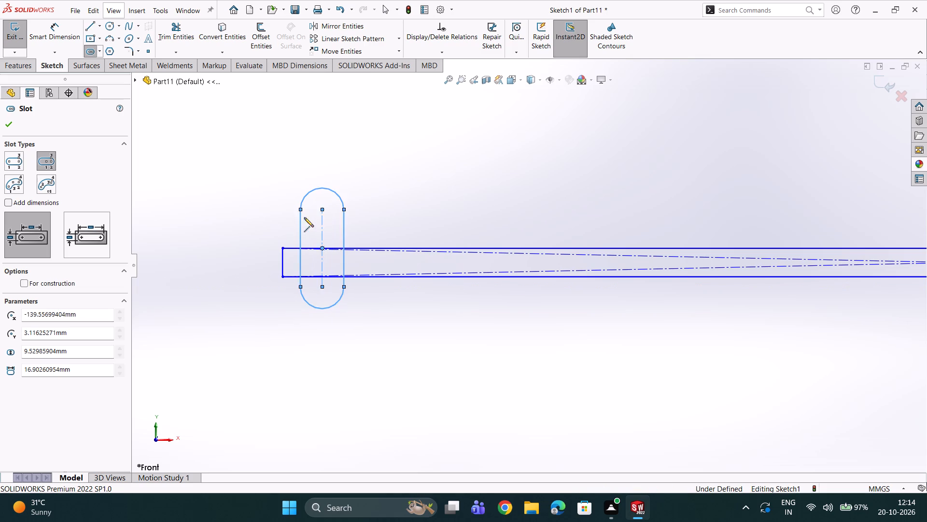
Sketch a second vertical centerpoint slot about 14.7 mm between centres and 5.3 mm wide, centred on the upper line near the right end.
{"action": "scroll", "coordinate": [642, 230], "scroll_direction": "up", "scroll_amount": 3}
{"action": "scroll", "coordinate": [748, 243], "scroll_direction": "down", "scroll_amount": 1}
{"action": "scroll", "coordinate": [803, 262], "scroll_direction": "up", "scroll_amount": 3}
{"action": "scroll", "coordinate": [849, 263], "scroll_direction": "up", "scroll_amount": 3}
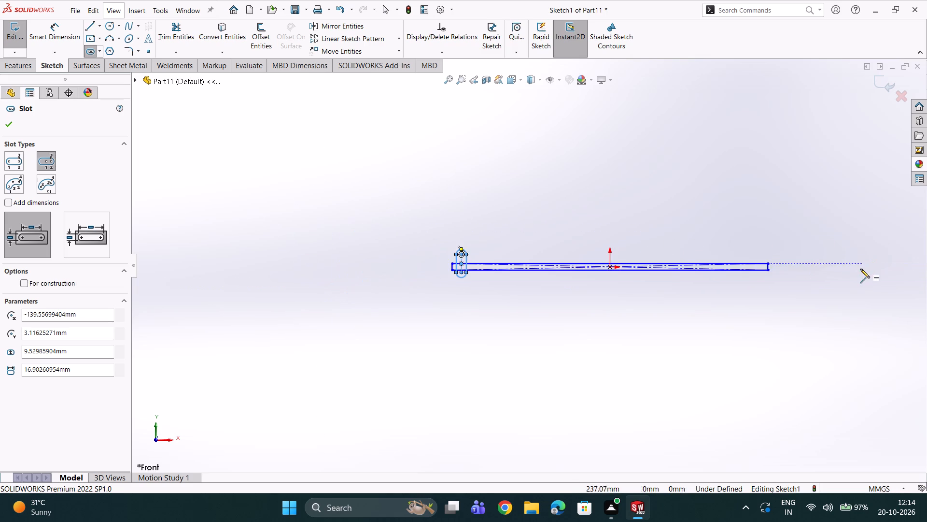
{"action": "scroll", "coordinate": [855, 269], "scroll_direction": "down", "scroll_amount": 9}
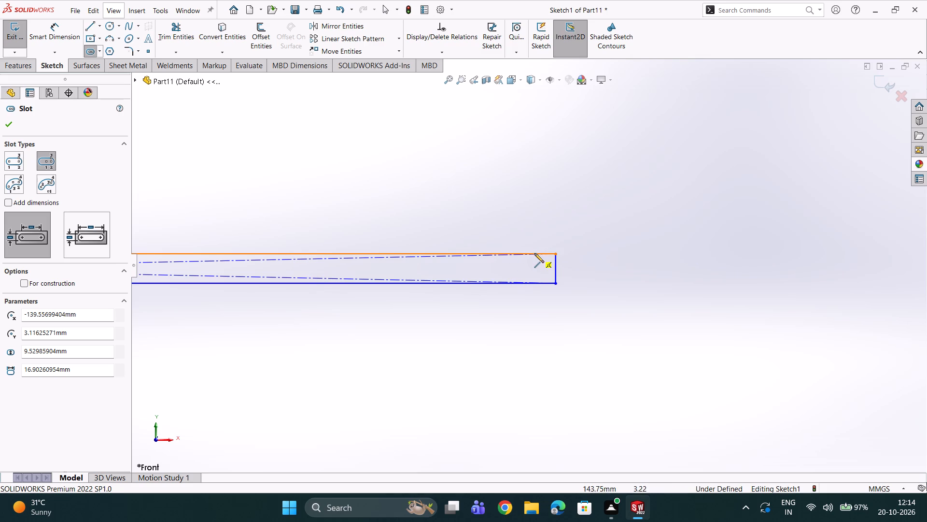
{"action": "left_click", "coordinate": [534, 253]}
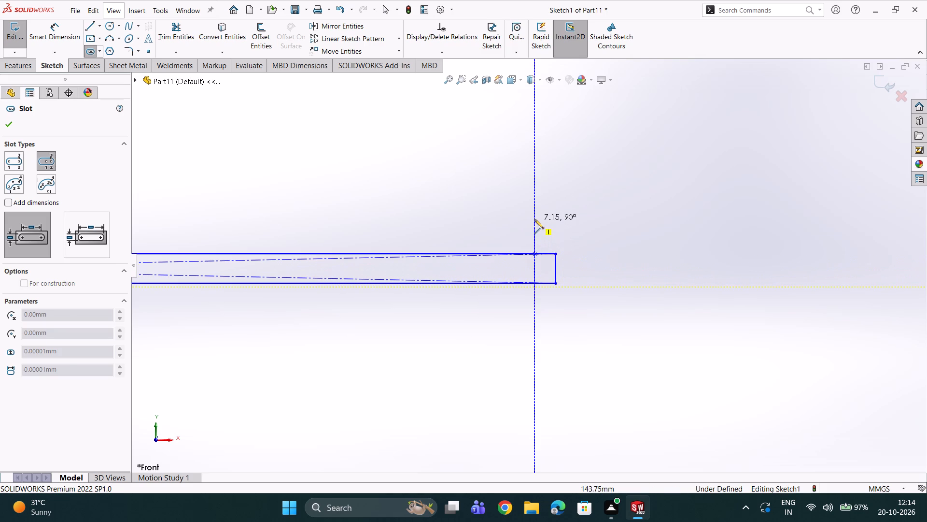
{"action": "left_click", "coordinate": [534, 219]}
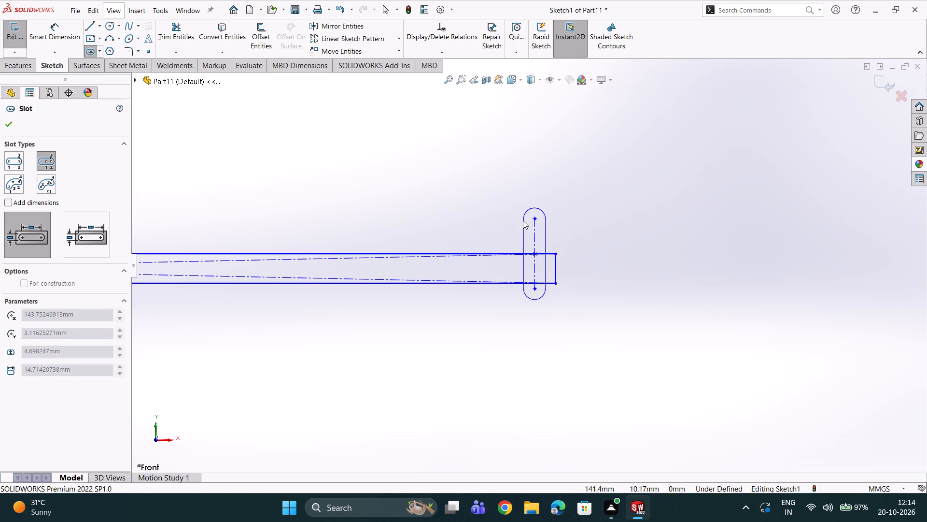
{"action": "double_click", "coordinate": [522, 221]}
{"action": "scroll", "coordinate": [524, 223], "scroll_direction": "down", "scroll_amount": 3}
{"action": "scroll", "coordinate": [530, 263], "scroll_direction": "down", "scroll_amount": 1}
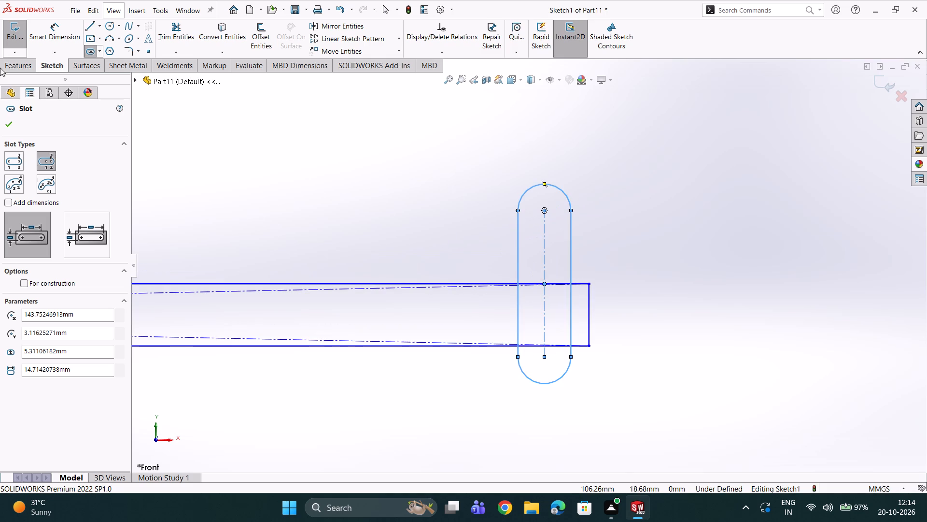
{"action": "double_click", "coordinate": [19, 65]}
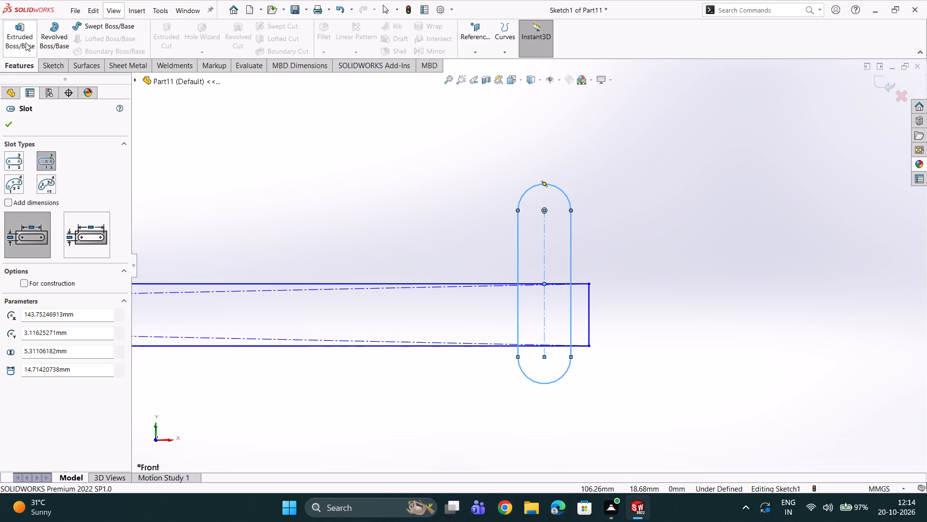
Dimension the long rectangle's upper line to 100 mm.
{"action": "left_click", "coordinate": [44, 61]}
{"action": "left_click", "coordinate": [61, 36]}
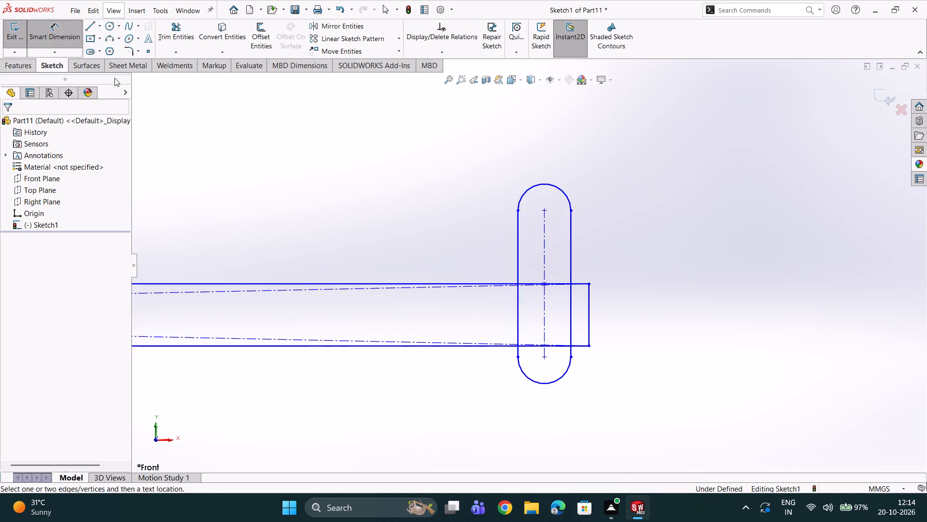
{"action": "scroll", "coordinate": [228, 202], "scroll_direction": "up", "scroll_amount": 4}
{"action": "left_click", "coordinate": [309, 273]}
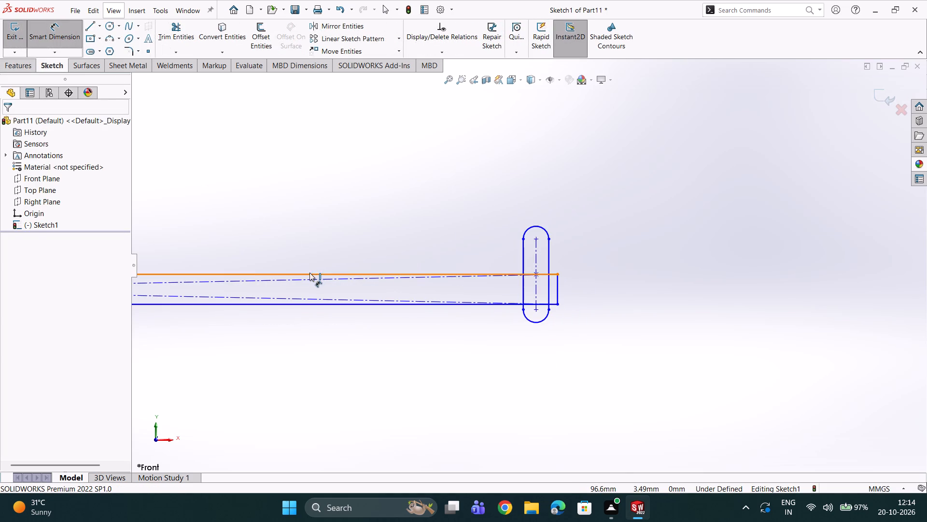
{"action": "scroll", "coordinate": [241, 178], "scroll_direction": "up", "scroll_amount": 3}
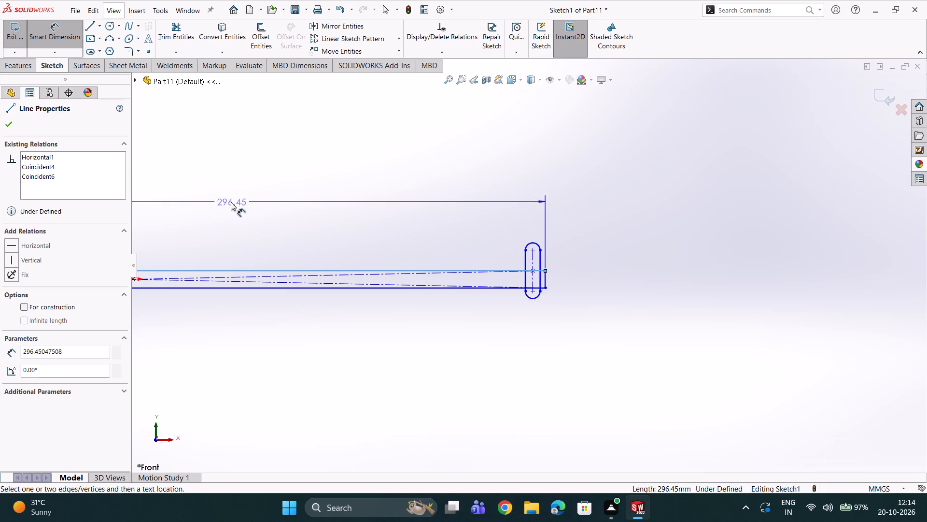
{"action": "left_click", "coordinate": [229, 205]}
{"action": "type", "text": "100"}
{"action": "key", "text": "Return"}
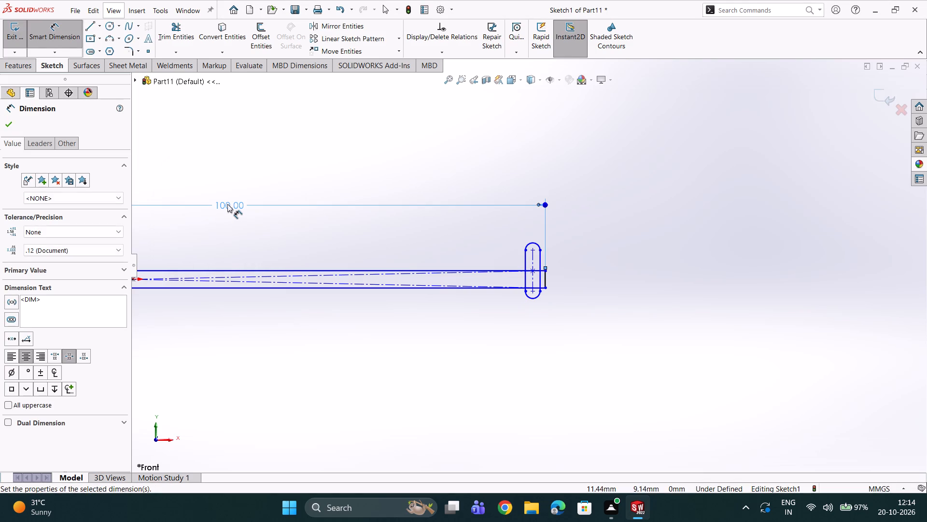
Dimension the rectangle's right short side to 2 mm.
{"action": "scroll", "coordinate": [557, 278], "scroll_direction": "down", "scroll_amount": 2}
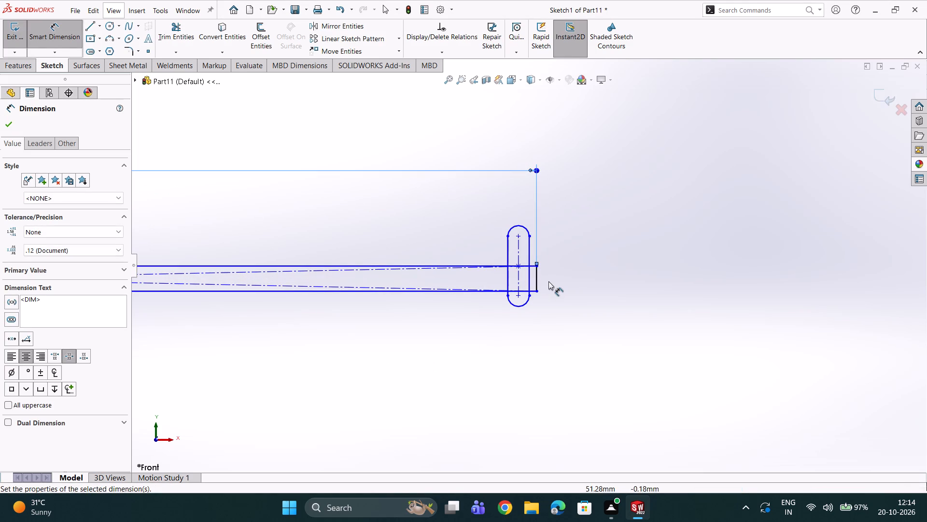
{"action": "left_click", "coordinate": [536, 275]}
{"action": "left_click", "coordinate": [558, 276]}
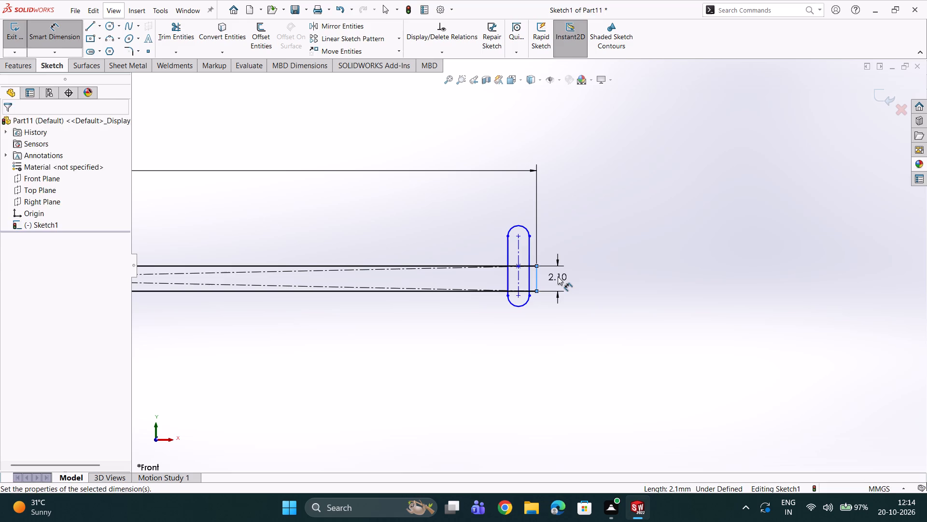
{"action": "key", "text": "2"}
{"action": "key", "text": "Return"}
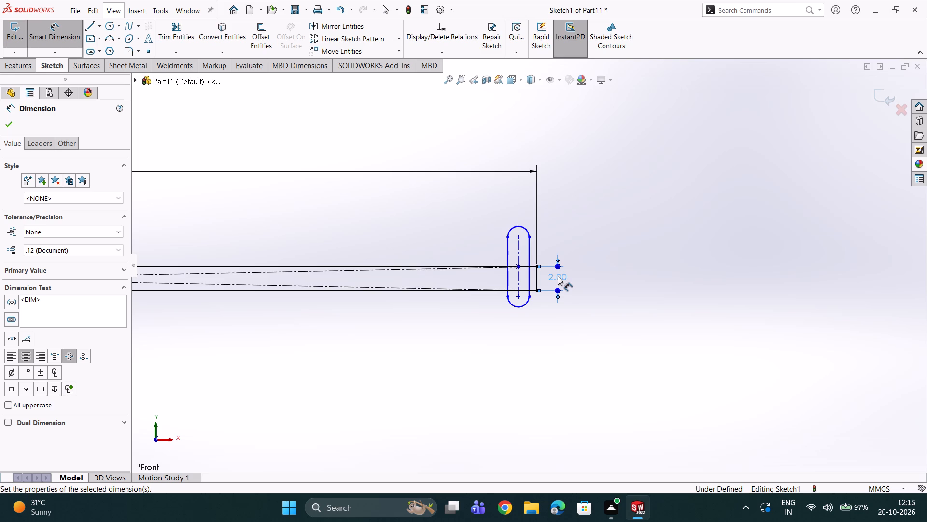
Draw a circle of about 0.5 mm radius centred on the upper arc centre of the right slot.
{"action": "scroll", "coordinate": [545, 248], "scroll_direction": "down", "scroll_amount": 3}
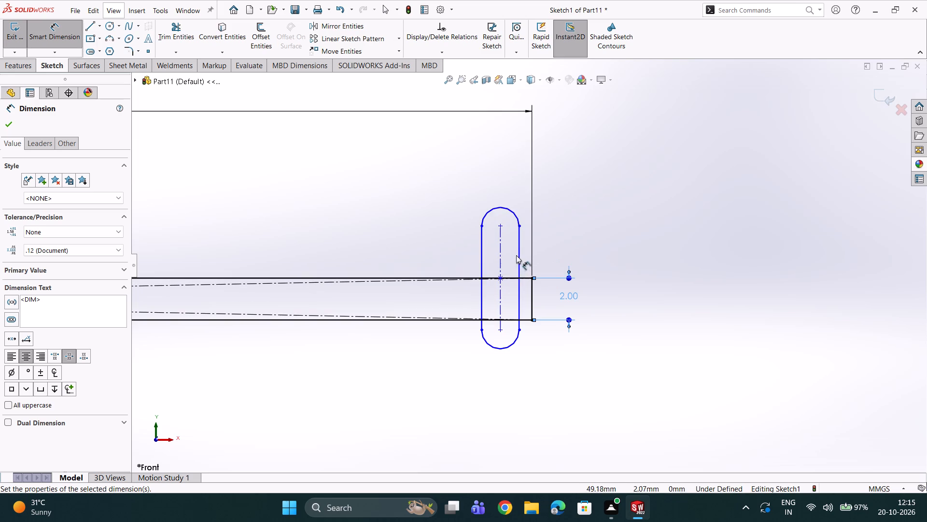
{"action": "left_click", "coordinate": [111, 28]}
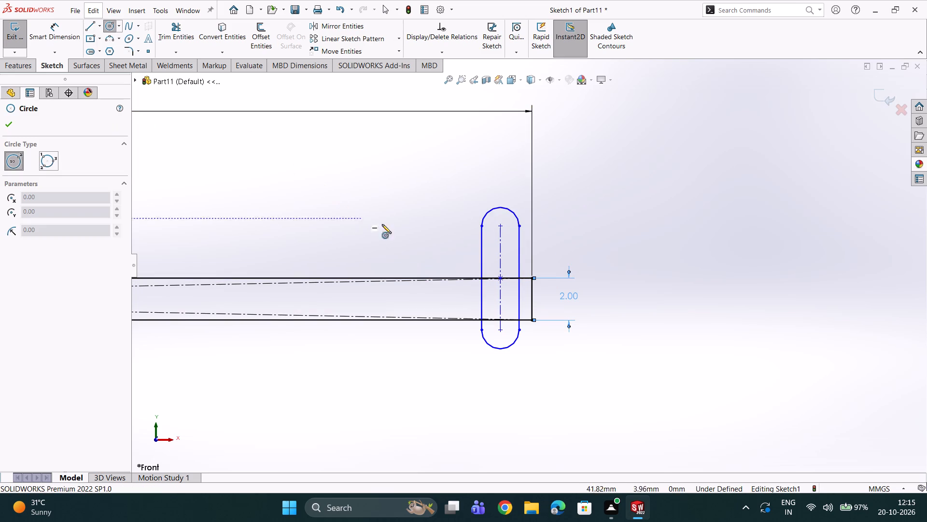
{"action": "left_click", "coordinate": [499, 228]}
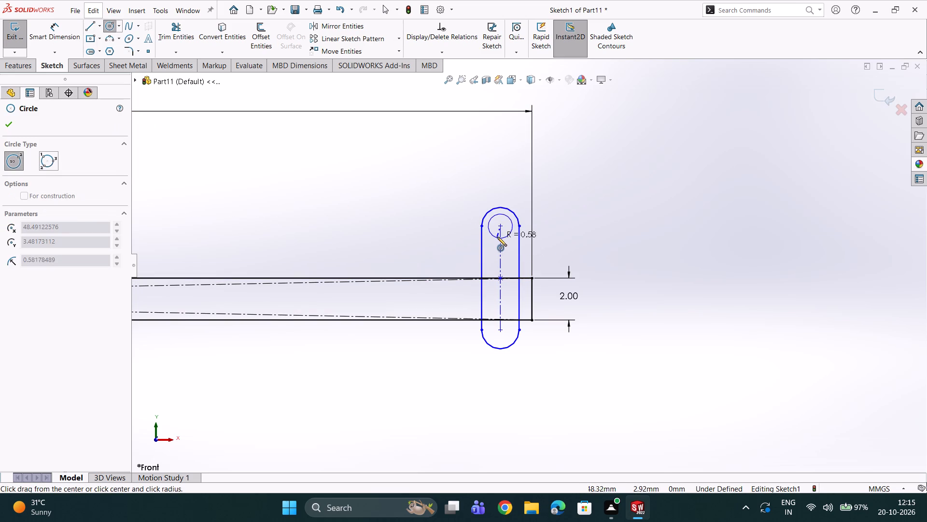
{"action": "double_click", "coordinate": [497, 236]}
Draw a circle of about 1 mm radius centred on the upper arc centre of the left slot.
{"action": "scroll", "coordinate": [455, 256], "scroll_direction": "up", "scroll_amount": 3}
{"action": "scroll", "coordinate": [365, 248], "scroll_direction": "up", "scroll_amount": 5}
{"action": "scroll", "coordinate": [302, 256], "scroll_direction": "down", "scroll_amount": 3}
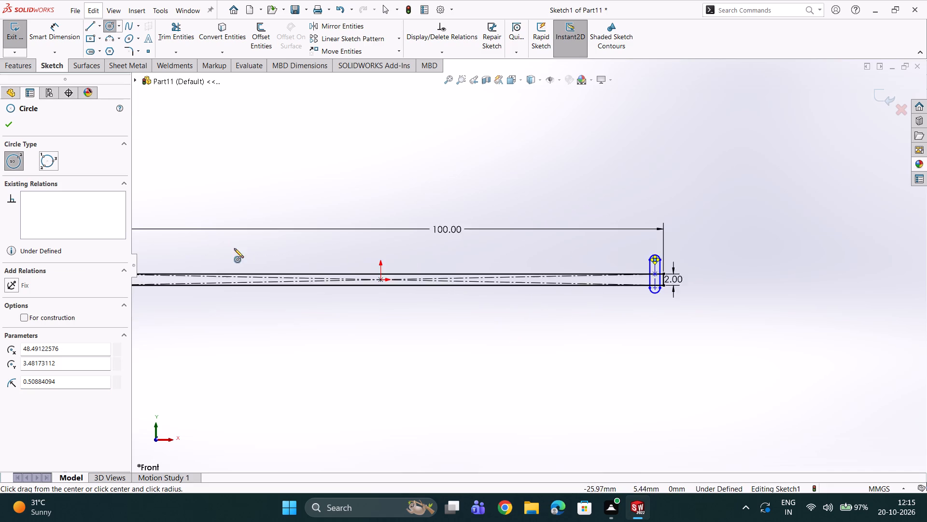
{"action": "scroll", "coordinate": [234, 248], "scroll_direction": "down", "scroll_amount": 2}
{"action": "scroll", "coordinate": [203, 258], "scroll_direction": "up", "scroll_amount": 5}
{"action": "scroll", "coordinate": [247, 272], "scroll_direction": "down", "scroll_amount": 3}
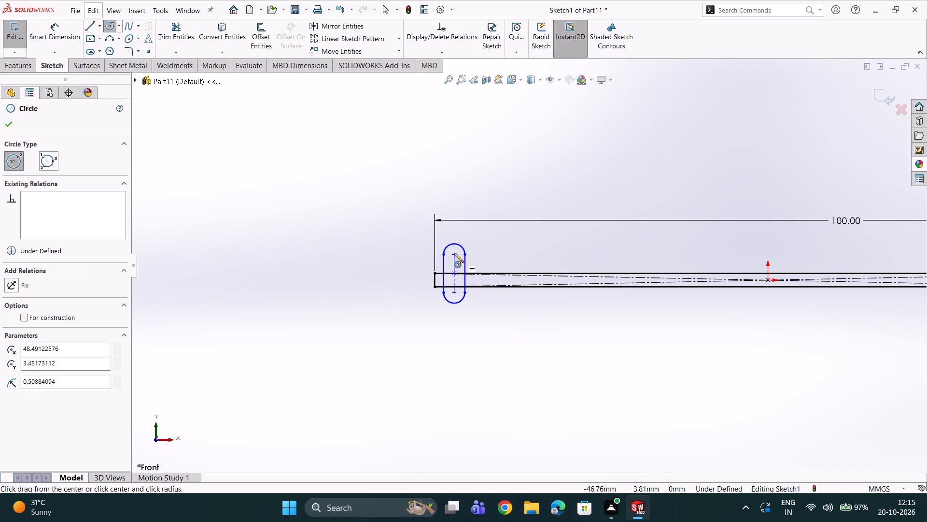
{"action": "double_click", "coordinate": [453, 254]}
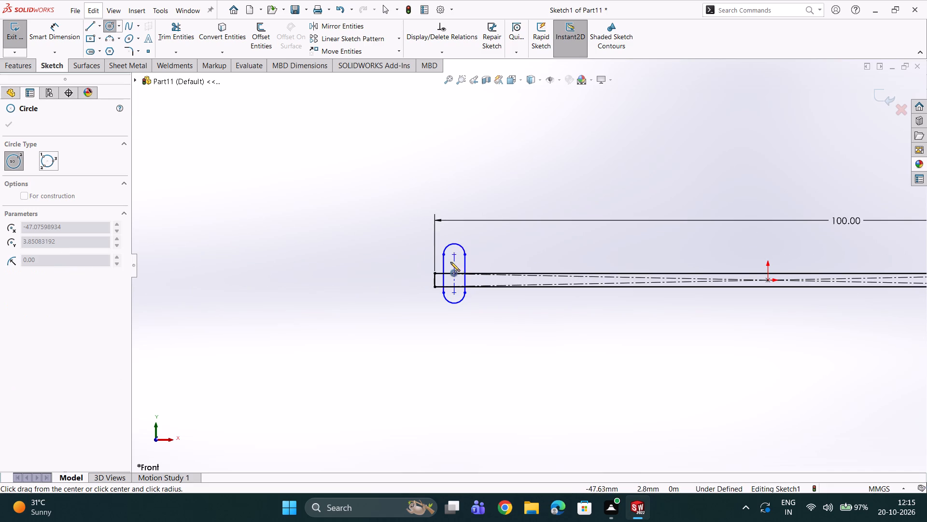
{"action": "left_click", "coordinate": [453, 256]}
{"action": "double_click", "coordinate": [452, 261]}
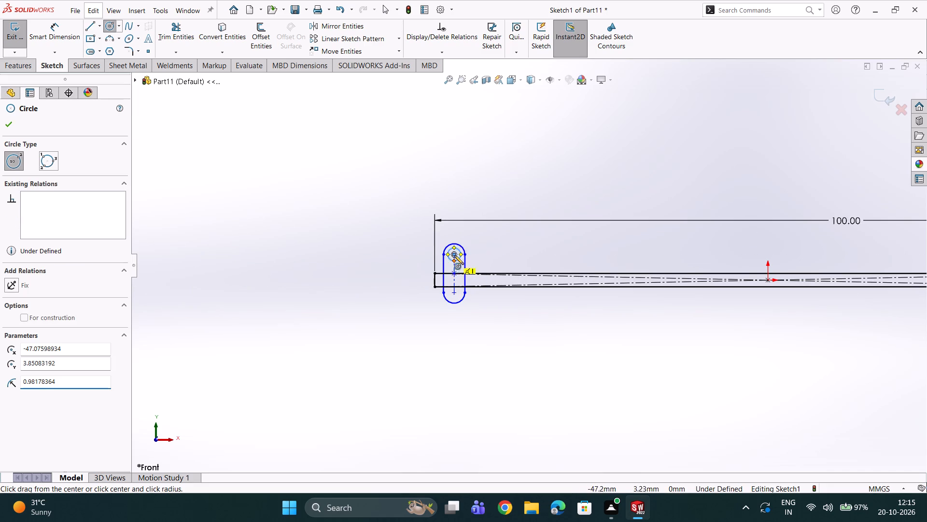
{"action": "scroll", "coordinate": [461, 248], "scroll_direction": "down", "scroll_amount": 2}
{"action": "left_click", "coordinate": [9, 127]}
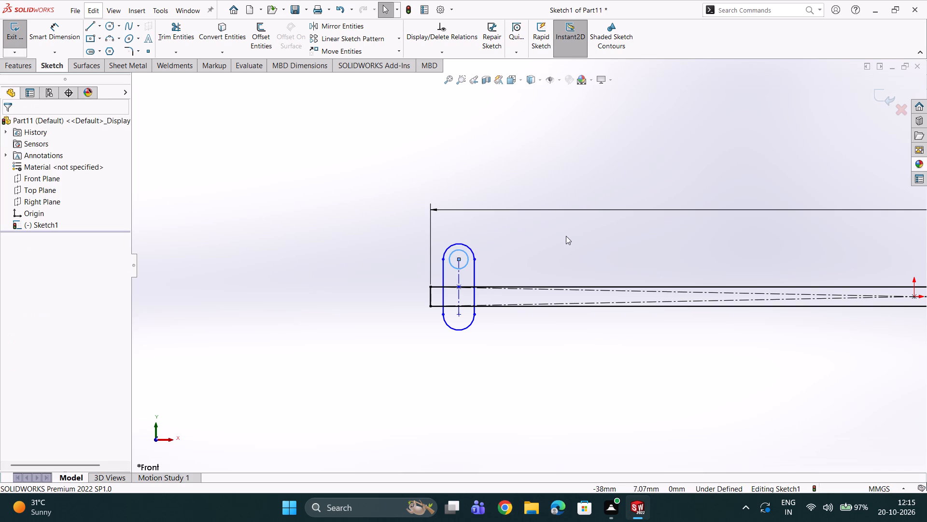
Add an Equal relation between the circle in the left slot and the circle in the right slot.
{"action": "scroll", "coordinate": [566, 236], "scroll_direction": "up", "scroll_amount": 5}
{"action": "scroll", "coordinate": [799, 242], "scroll_direction": "down", "scroll_amount": 5, "text": "ctrl"}
{"action": "scroll", "coordinate": [863, 275], "scroll_direction": "down", "scroll_amount": 1, "text": "ctrl"}
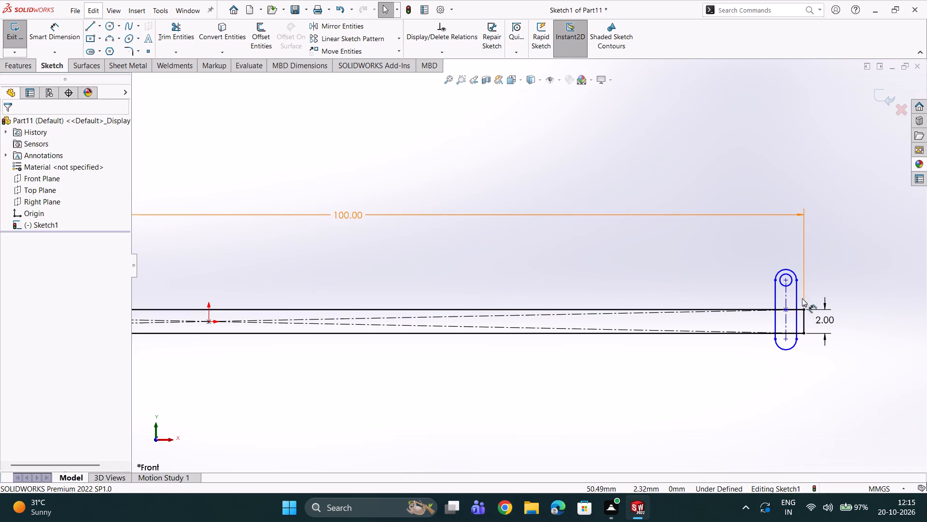
{"action": "left_click", "coordinate": [783, 285], "text": "ctrl"}
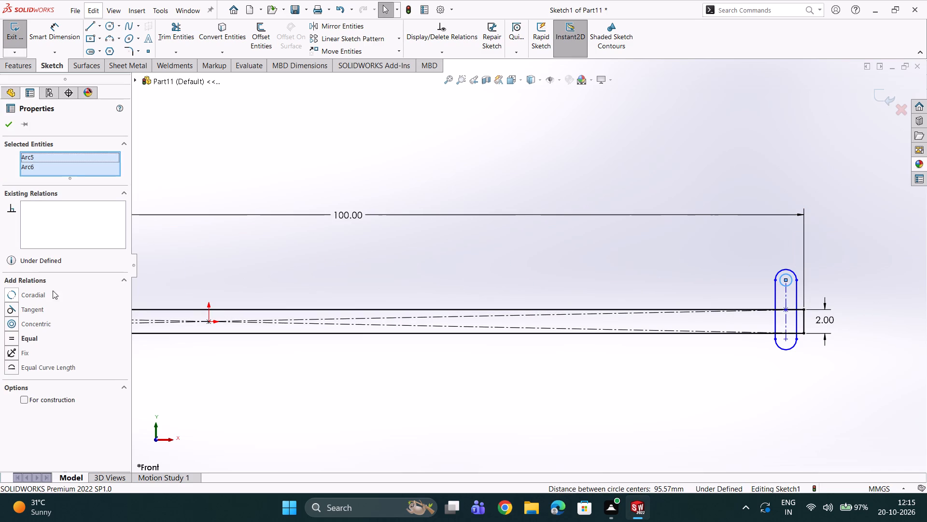
{"action": "left_click", "coordinate": [10, 337]}
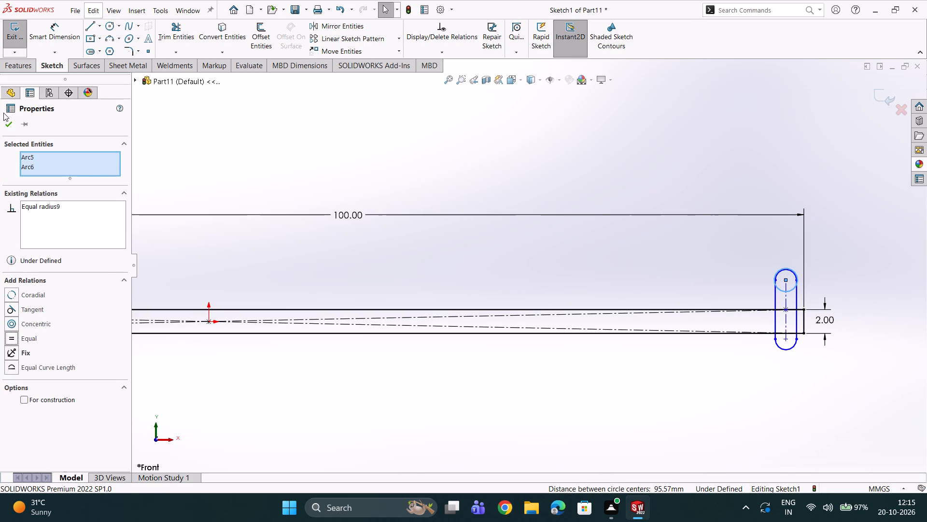
{"action": "left_click", "coordinate": [4, 120]}
Dimension the right slot's upper arc centre 4 mm above the long rectangle's upper line.
{"action": "scroll", "coordinate": [635, 315], "scroll_direction": "down", "scroll_amount": 2}
{"action": "scroll", "coordinate": [859, 270], "scroll_direction": "down", "scroll_amount": 2}
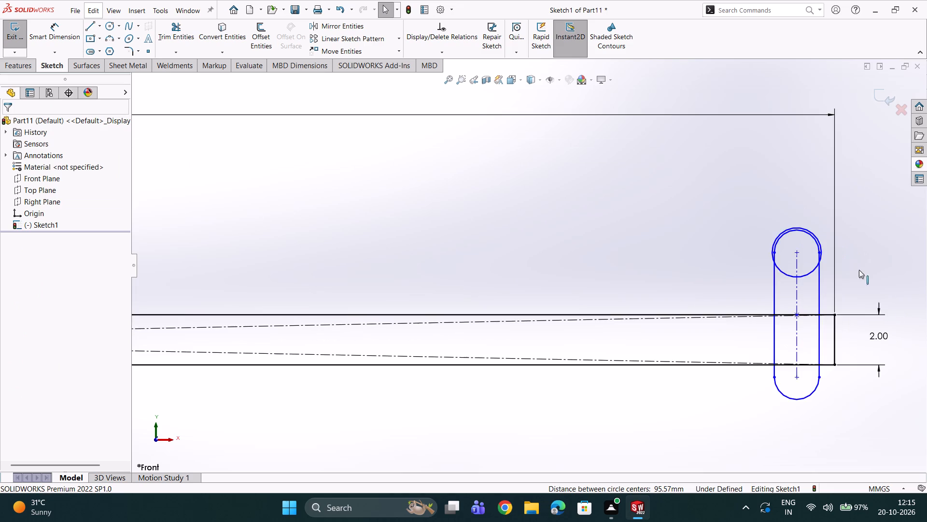
{"action": "scroll", "coordinate": [773, 275], "scroll_direction": "down", "scroll_amount": 1}
{"action": "scroll", "coordinate": [773, 274], "scroll_direction": "up", "scroll_amount": 7}
{"action": "scroll", "coordinate": [509, 268], "scroll_direction": "down", "scroll_amount": 3}
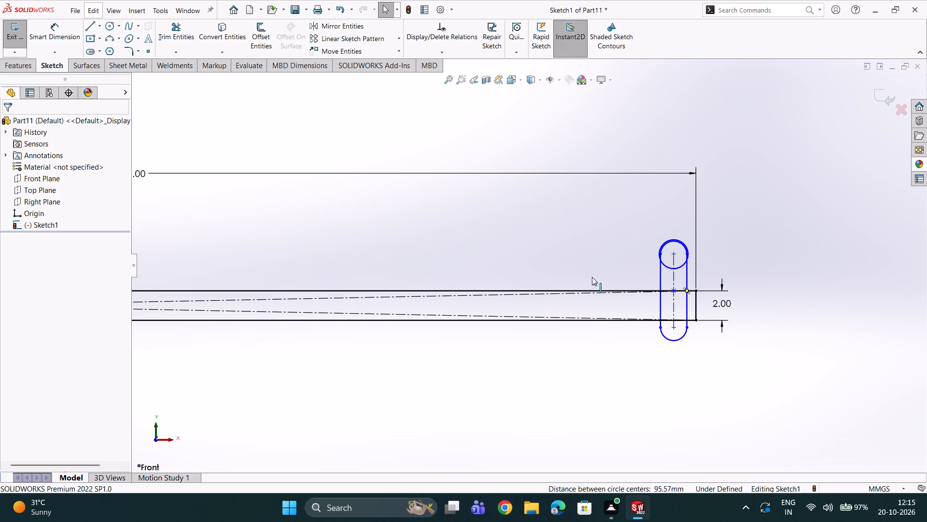
{"action": "scroll", "coordinate": [661, 285], "scroll_direction": "down", "scroll_amount": 3}
{"action": "left_click", "coordinate": [59, 30]}
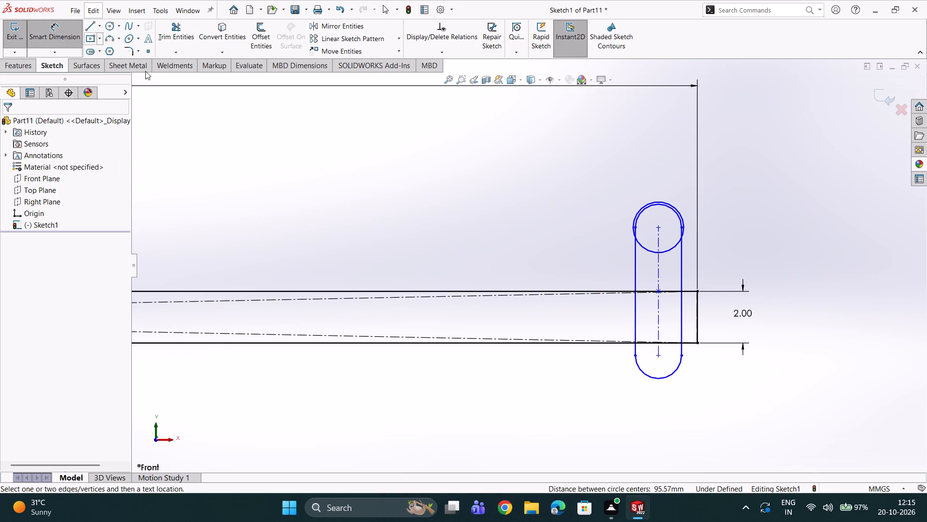
{"action": "scroll", "coordinate": [510, 179], "scroll_direction": "down", "scroll_amount": 2}
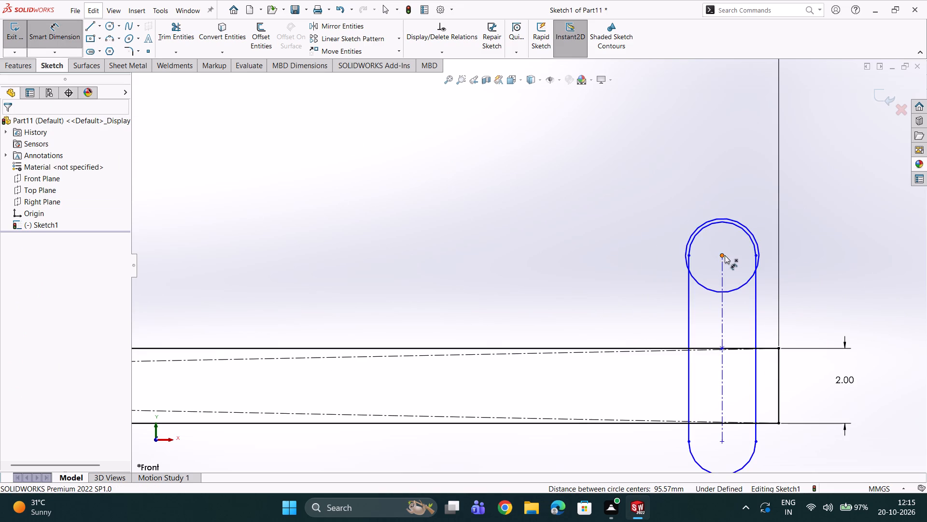
{"action": "double_click", "coordinate": [722, 255]}
{"action": "left_click", "coordinate": [661, 347]}
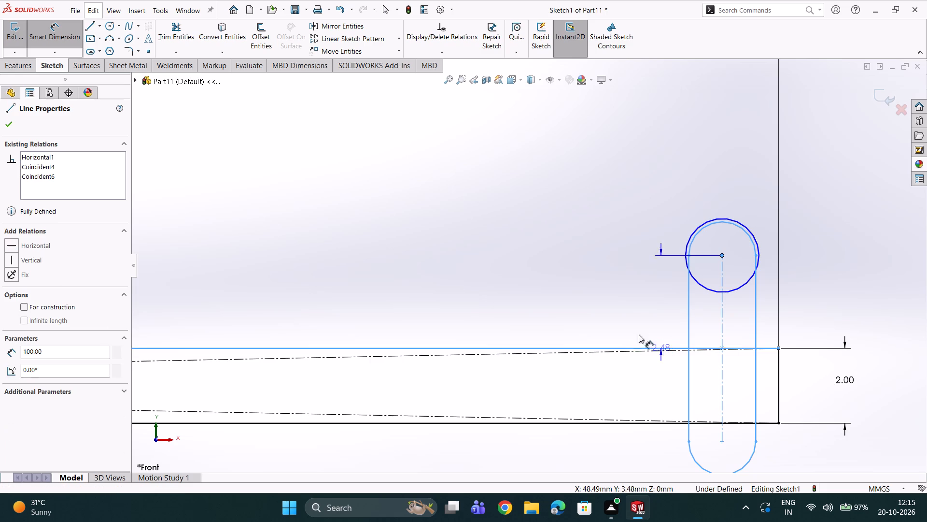
{"action": "left_click", "coordinate": [615, 314]}
{"action": "key", "text": "4"}
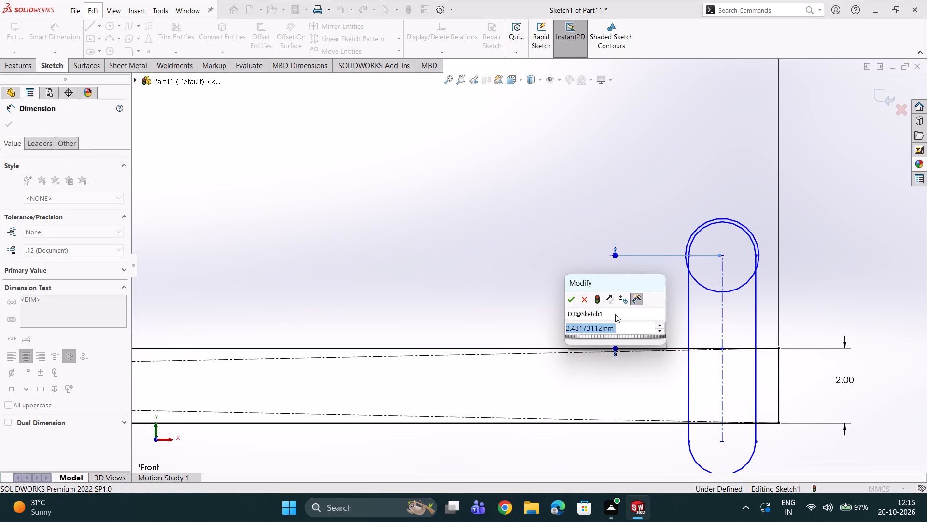
{"action": "key", "text": "Return"}
Dimension the left slot's upper arc centre 4 mm above the long rectangle's upper line.
{"action": "scroll", "coordinate": [623, 326], "scroll_direction": "up", "scroll_amount": 3}
{"action": "scroll", "coordinate": [257, 318], "scroll_direction": "up", "scroll_amount": 1}
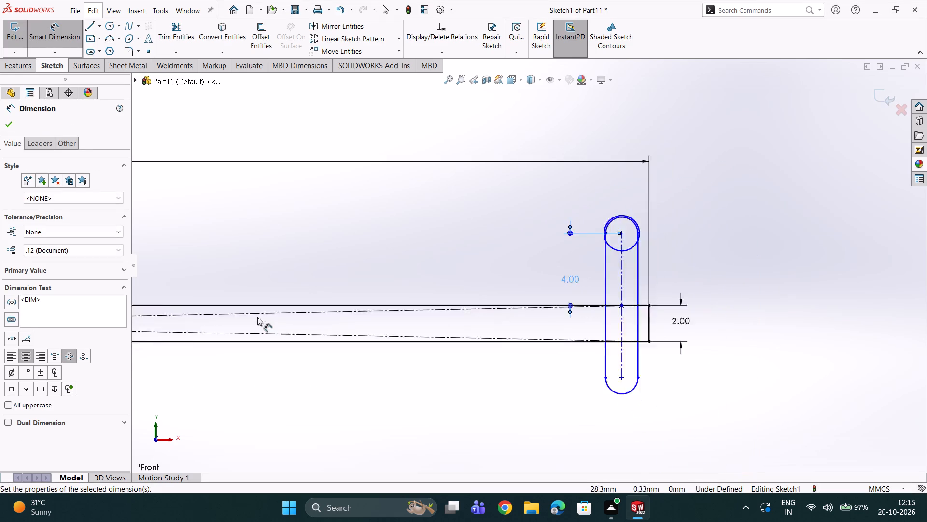
{"action": "scroll", "coordinate": [257, 317], "scroll_direction": "up", "scroll_amount": 5}
{"action": "scroll", "coordinate": [302, 227], "scroll_direction": "up", "scroll_amount": 1}
{"action": "scroll", "coordinate": [262, 286], "scroll_direction": "up", "scroll_amount": 4}
{"action": "scroll", "coordinate": [258, 270], "scroll_direction": "down", "scroll_amount": 4}
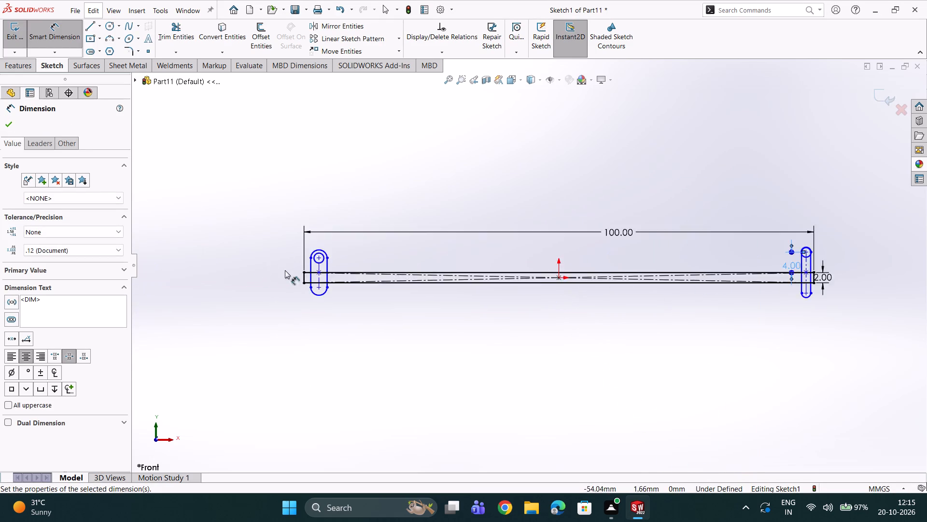
{"action": "scroll", "coordinate": [285, 270], "scroll_direction": "down", "scroll_amount": 3}
{"action": "left_click", "coordinate": [410, 245]}
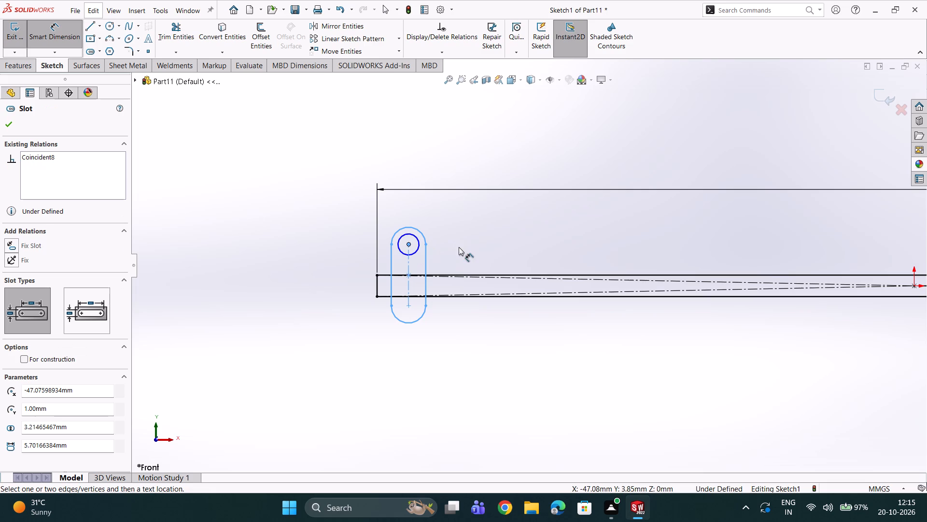
{"action": "left_click", "coordinate": [462, 273]}
{"action": "left_click", "coordinate": [462, 257]}
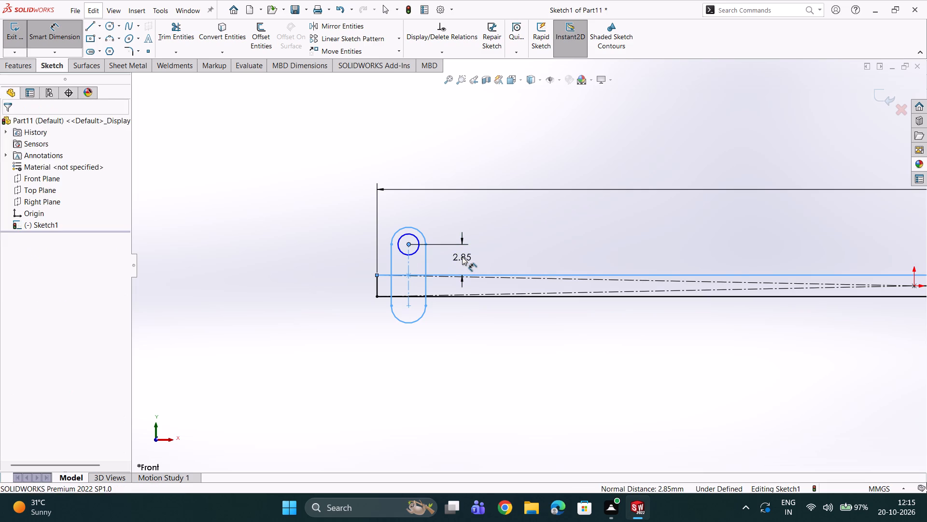
{"action": "key", "text": "4"}
{"action": "key", "text": "Return"}
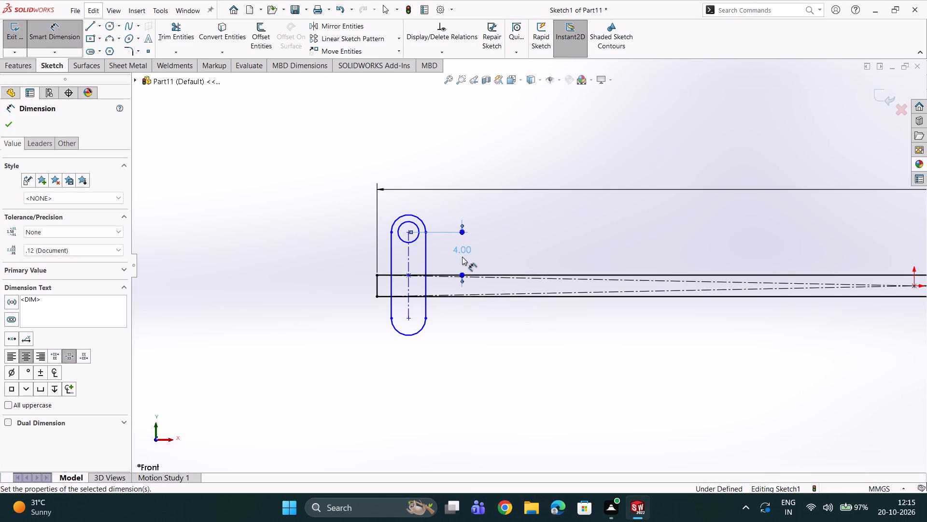
Dimension the left slot's centreline 5 mm from the rectangle's left short side.
{"action": "scroll", "coordinate": [390, 248], "scroll_direction": "down", "scroll_amount": 3}
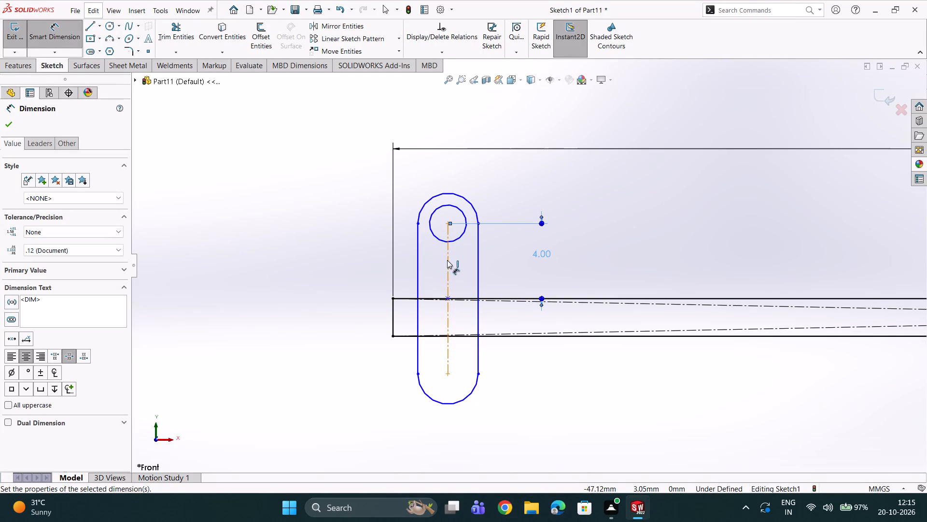
{"action": "left_click", "coordinate": [392, 306]}
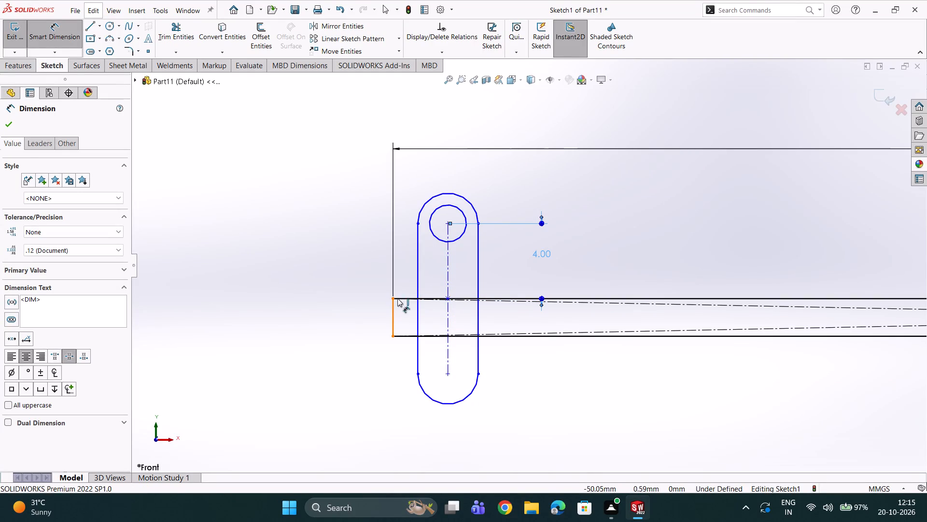
{"action": "left_click", "coordinate": [447, 276]}
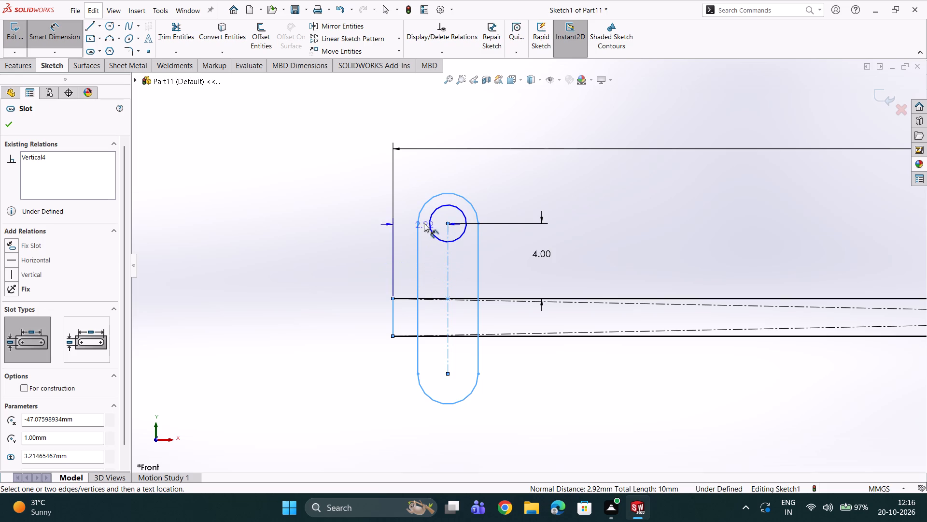
{"action": "left_click", "coordinate": [432, 173]}
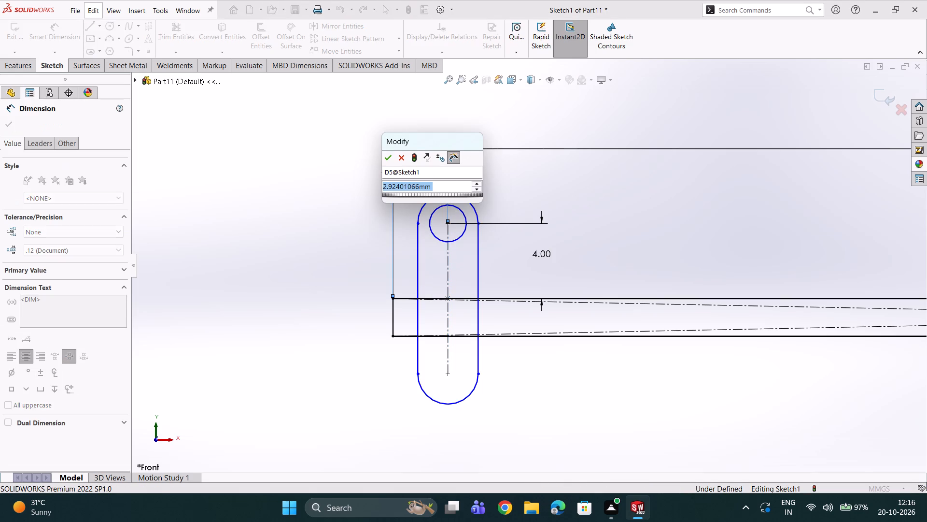
{"action": "key", "text": "5"}
{"action": "key", "text": "Return"}
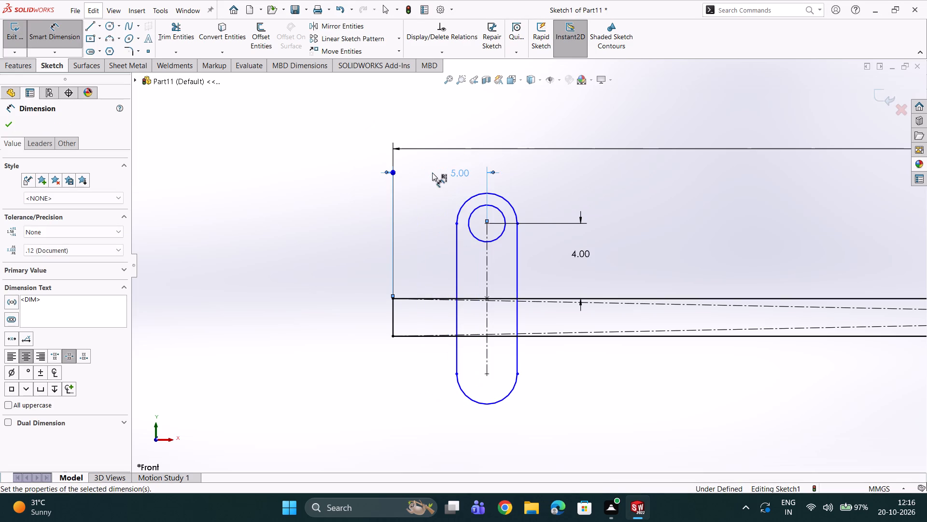
Dimension the right slot's upper arc centre 5 mm horizontally from the rectangle's right short side.
{"action": "scroll", "coordinate": [722, 289], "scroll_direction": "up", "scroll_amount": 8}
{"action": "scroll", "coordinate": [807, 254], "scroll_direction": "up", "scroll_amount": 1}
{"action": "scroll", "coordinate": [805, 256], "scroll_direction": "down", "scroll_amount": 8}
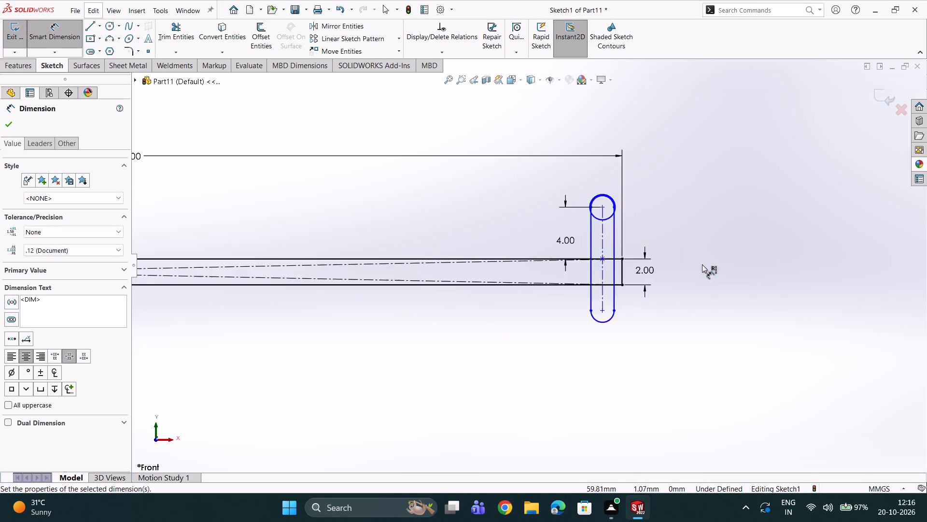
{"action": "scroll", "coordinate": [661, 262], "scroll_direction": "down", "scroll_amount": 3}
{"action": "left_click", "coordinate": [570, 280]}
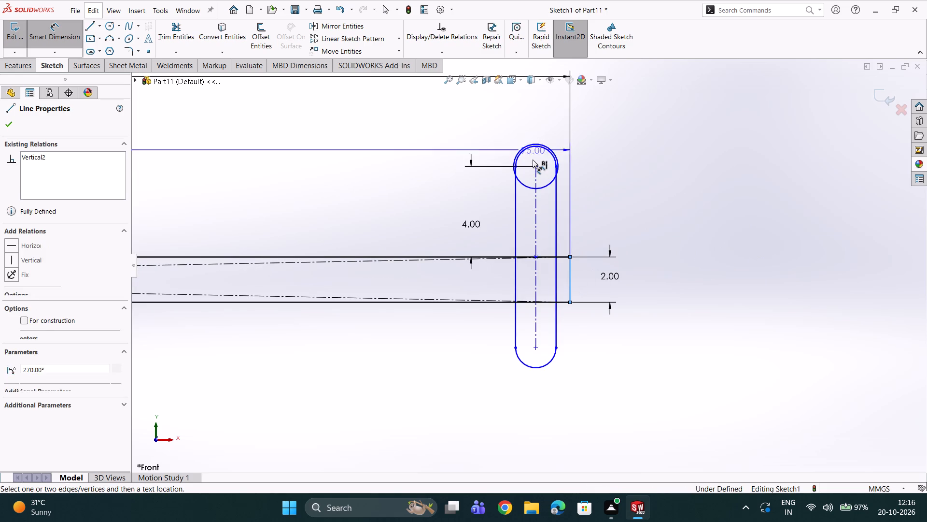
{"action": "left_click", "coordinate": [534, 166]}
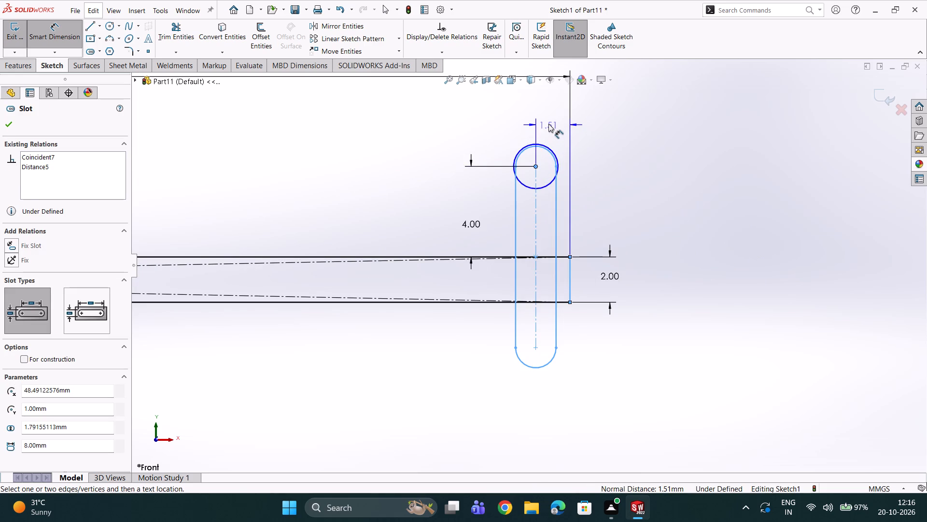
{"action": "left_click", "coordinate": [551, 121]}
{"action": "key", "text": "5"}
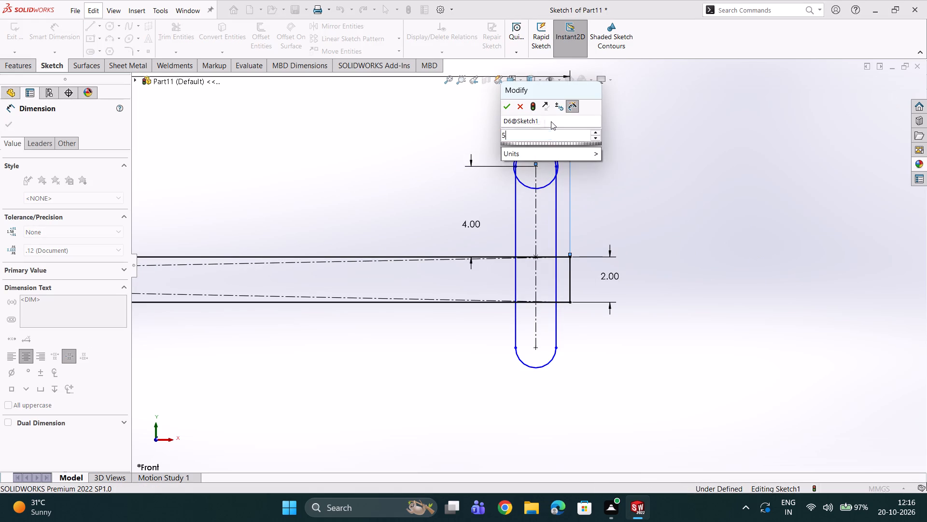
{"action": "key", "text": "Return"}
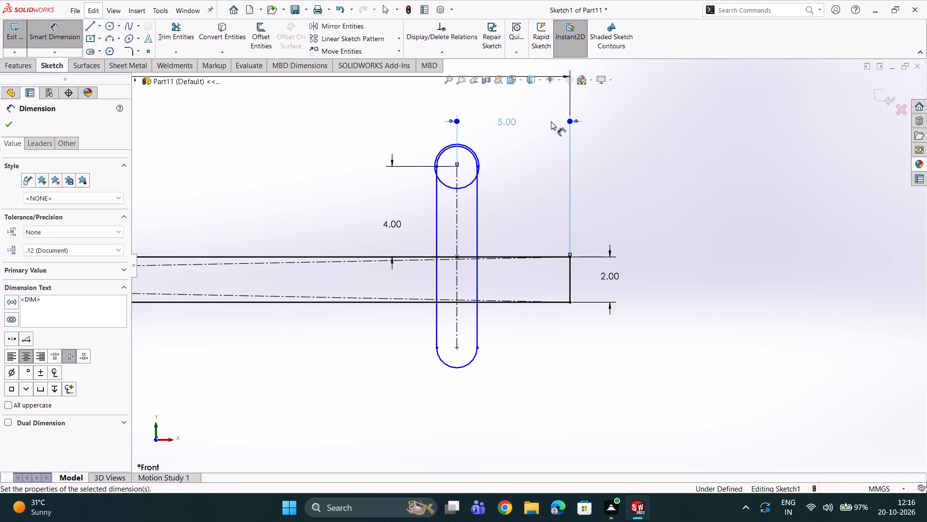
Dimension the right slot's lower end arc to a 4 mm radius.
{"action": "left_click", "coordinate": [449, 366]}
{"action": "left_click", "coordinate": [485, 395]}
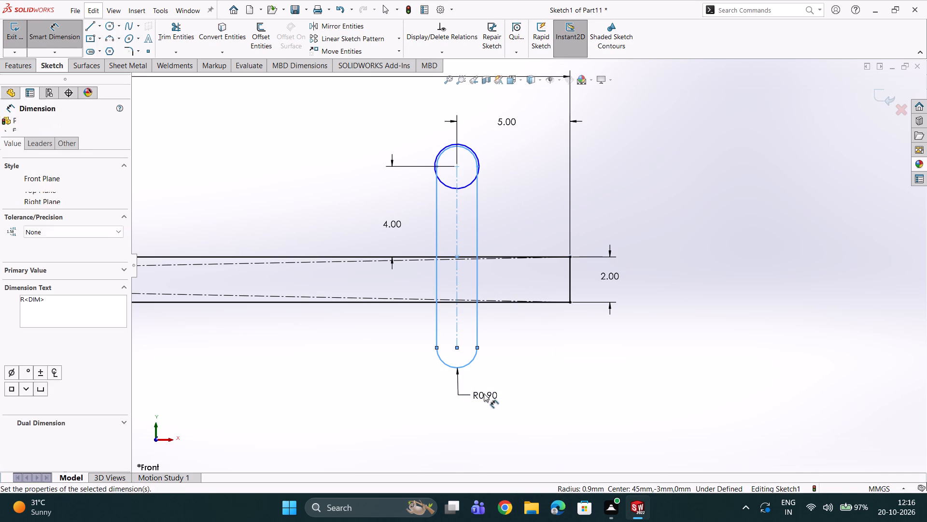
{"action": "key", "text": "4"}
{"action": "key", "text": "Return"}
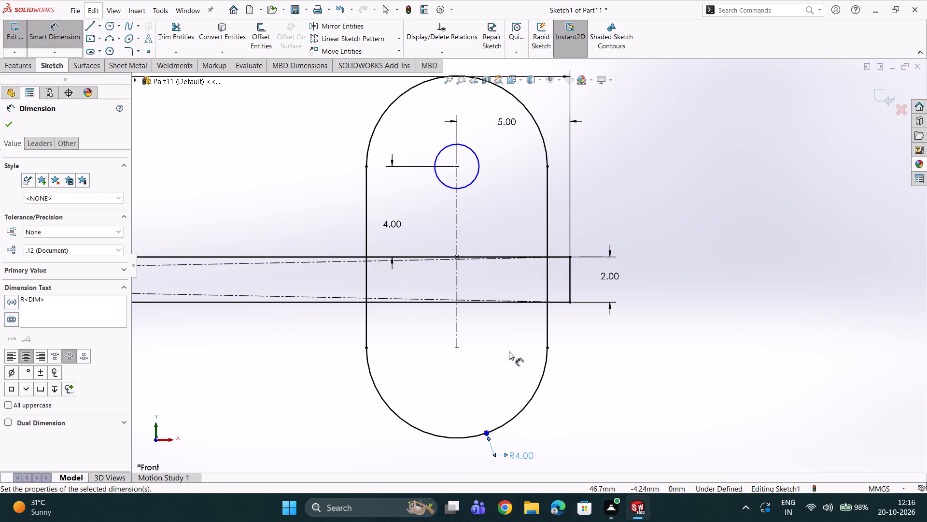
Dimension the circle in the right slot to a 5 mm diameter.
{"action": "scroll", "coordinate": [515, 268], "scroll_direction": "up", "scroll_amount": 1}
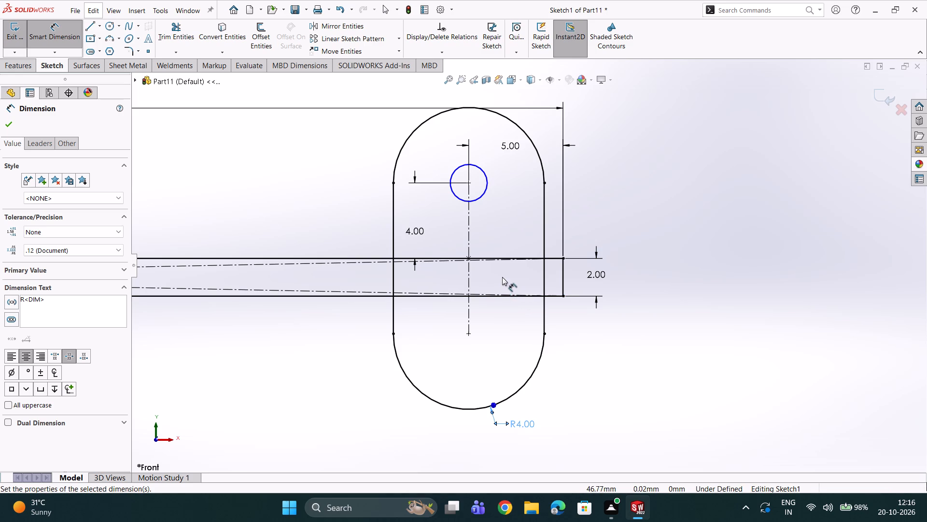
{"action": "left_click", "coordinate": [487, 187]}
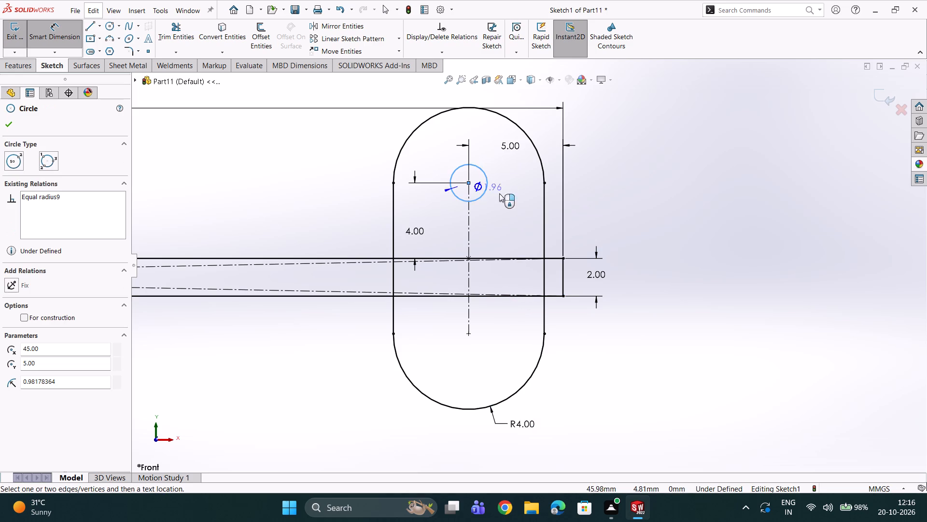
{"action": "left_click", "coordinate": [510, 206]}
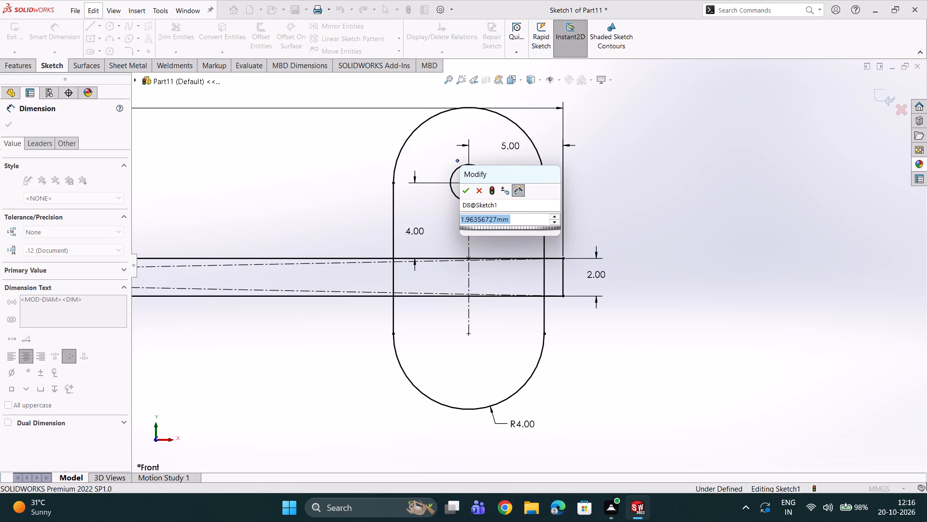
{"action": "key", "text": "5"}
{"action": "key", "text": "Return"}
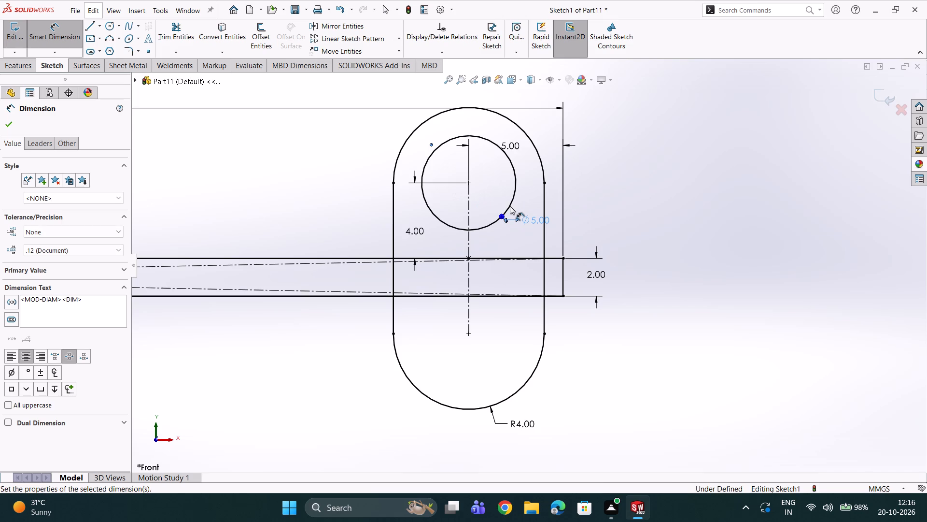
Dimension the left slot's lower end arc to a 5 mm radius.
{"action": "scroll", "coordinate": [491, 189], "scroll_direction": "up", "scroll_amount": 9}
{"action": "scroll", "coordinate": [252, 245], "scroll_direction": "up", "scroll_amount": 2}
{"action": "scroll", "coordinate": [252, 245], "scroll_direction": "down", "scroll_amount": 8}
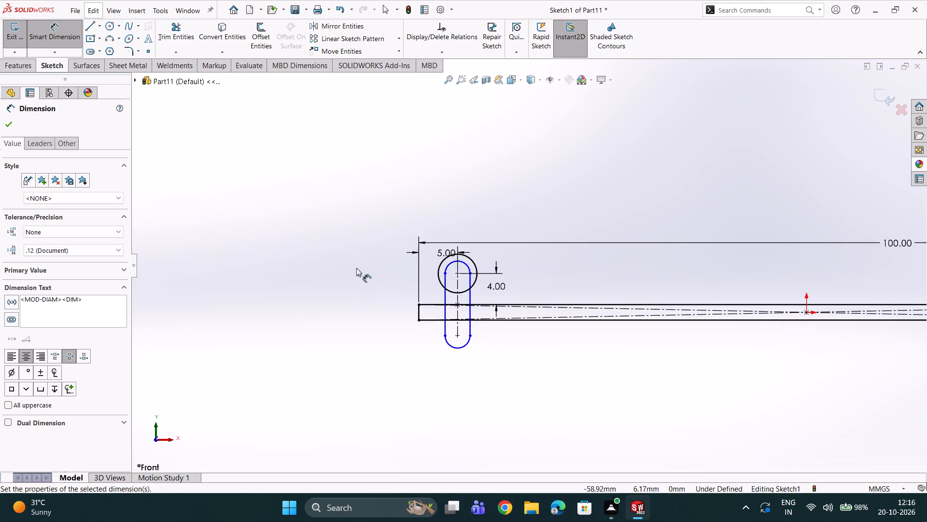
{"action": "scroll", "coordinate": [356, 268], "scroll_direction": "down", "scroll_amount": 2}
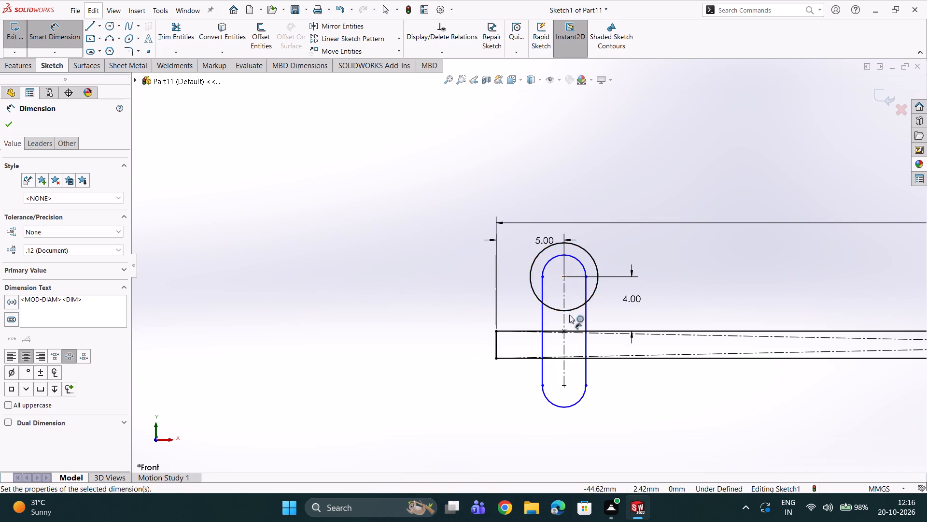
{"action": "left_click", "coordinate": [558, 409]}
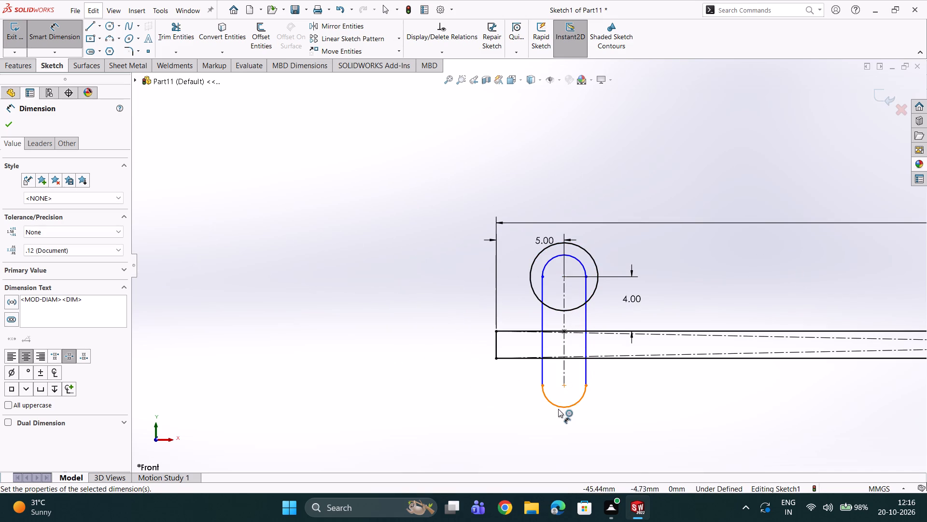
{"action": "left_click", "coordinate": [492, 418]}
{"action": "key", "text": "5"}
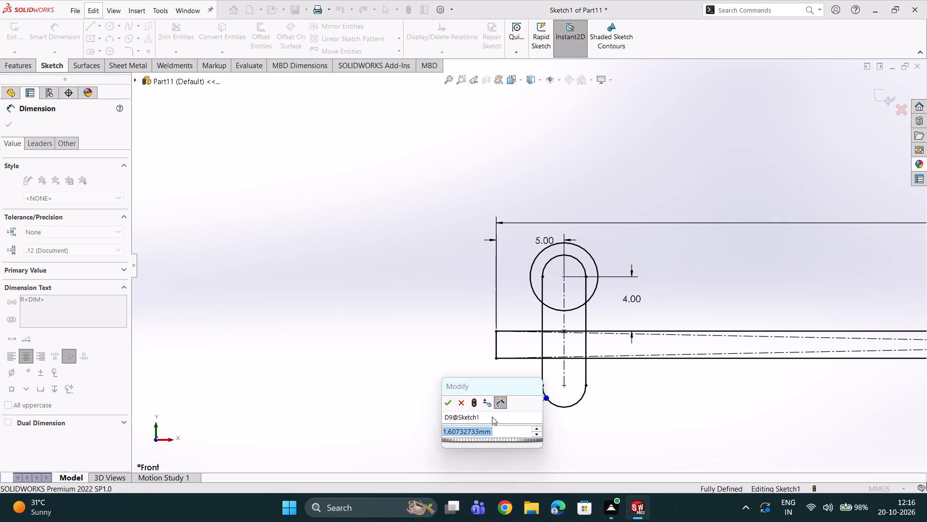
{"action": "key", "text": "Return"}
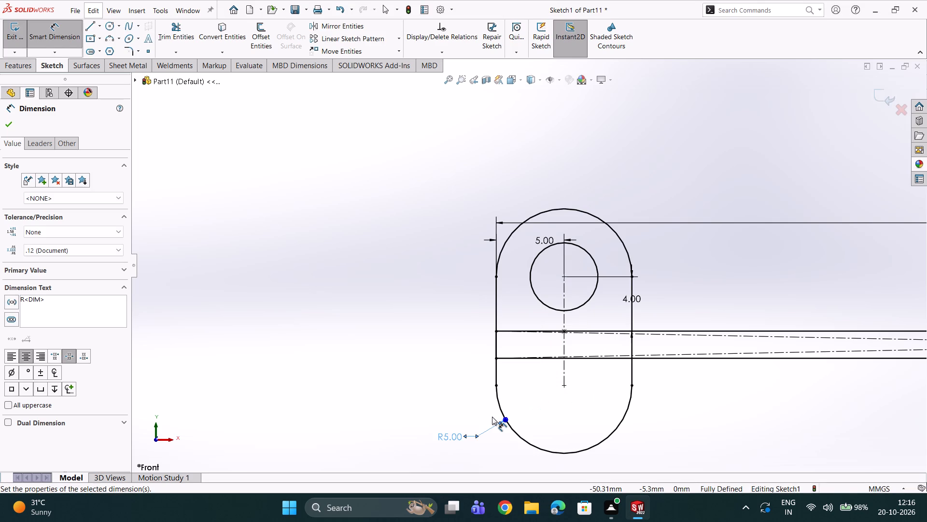
Set the left slot's lower end arc radius to 4 mm and finish dimensioning the sketch.
{"action": "triple_click", "coordinate": [458, 435]}
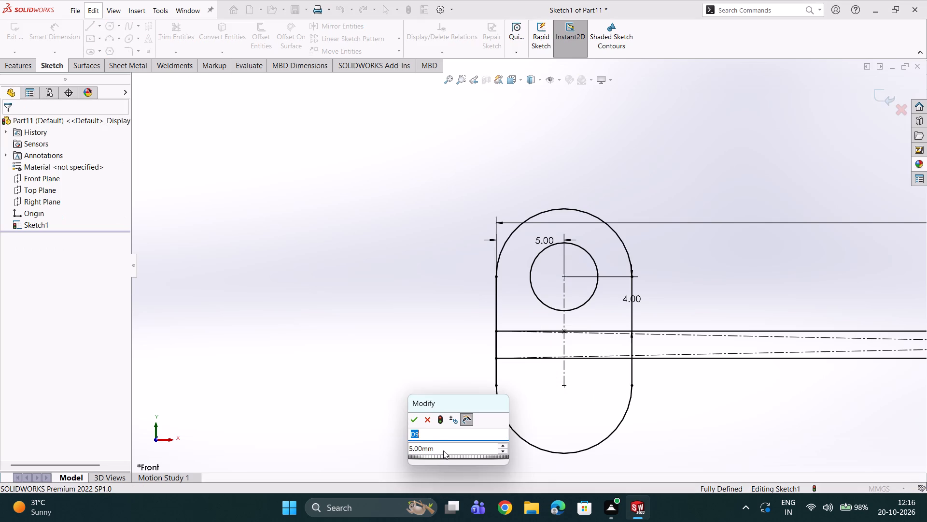
{"action": "left_click", "coordinate": [443, 450]}
{"action": "left_click", "coordinate": [443, 450]}
{"action": "key", "text": "4"}
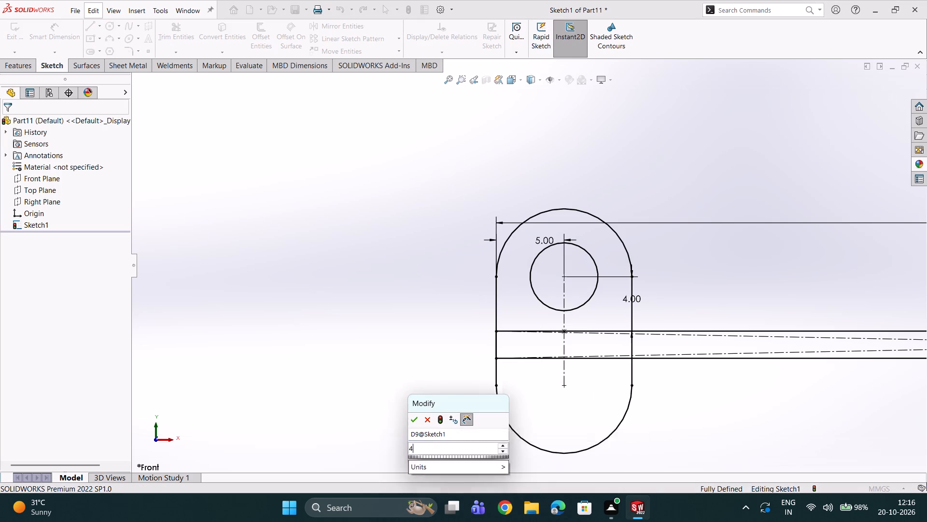
{"action": "key", "text": "Return"}
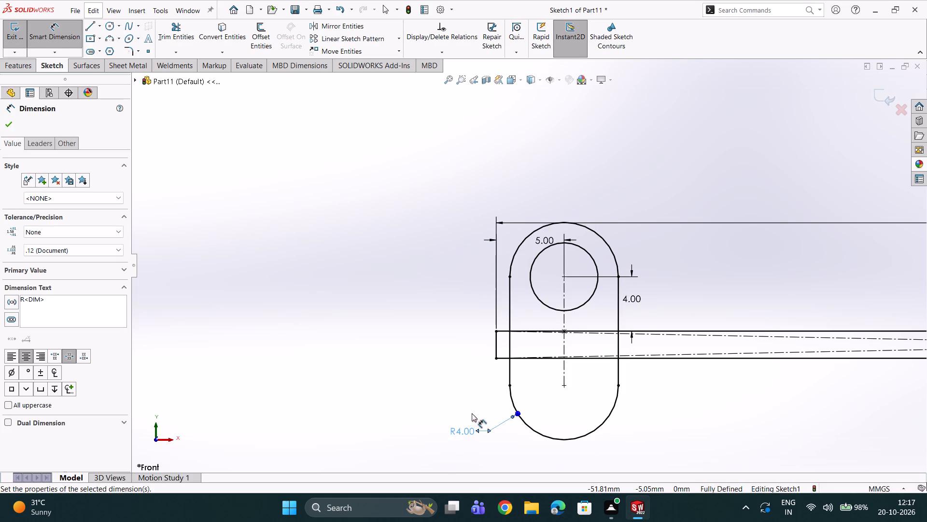
{"action": "scroll", "coordinate": [472, 413], "scroll_direction": "up", "scroll_amount": 1}
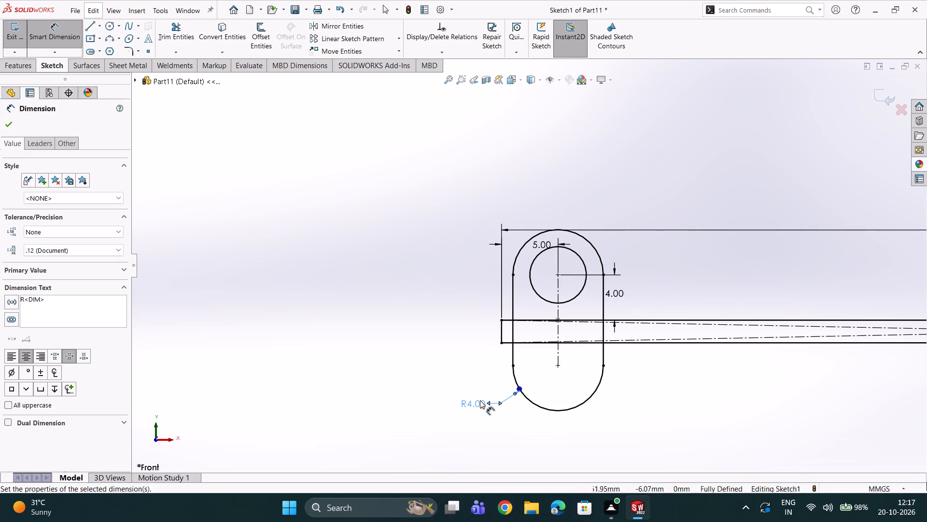
{"action": "scroll", "coordinate": [681, 331], "scroll_direction": "up", "scroll_amount": 3}
{"action": "scroll", "coordinate": [693, 281], "scroll_direction": "up", "scroll_amount": 1}
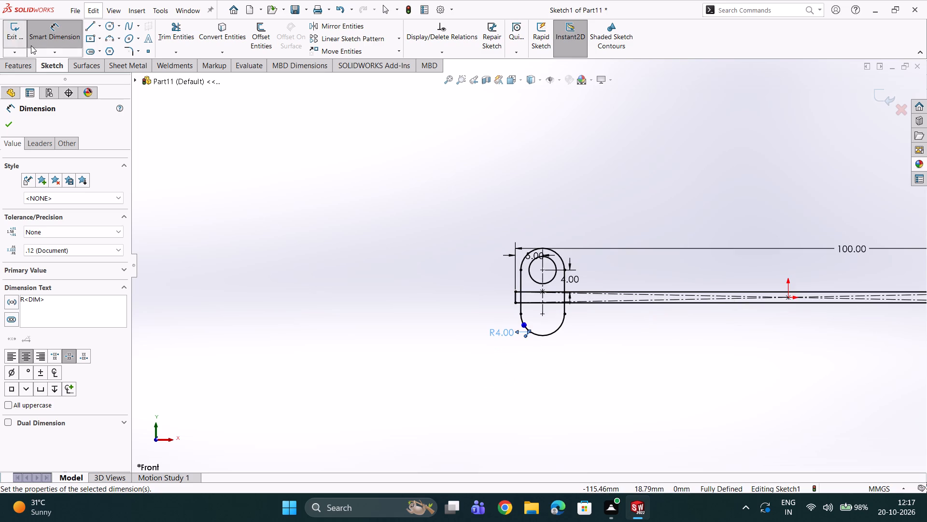
{"action": "left_click", "coordinate": [10, 120]}
Start a mid-plane boss extrude and select the long plate region plus the right end's upper lug and plate regions, leaving out the hole.
{"action": "left_click", "coordinate": [12, 64]}
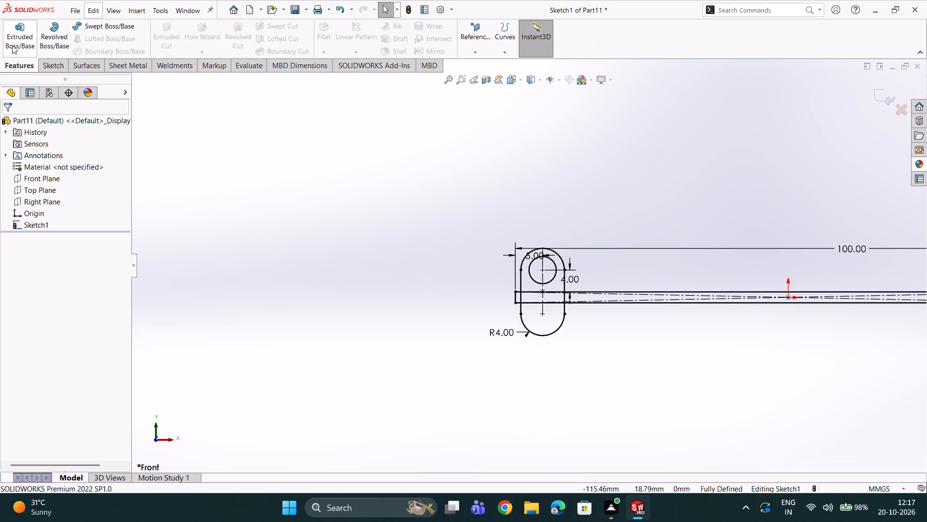
{"action": "left_click", "coordinate": [18, 33]}
{"action": "scroll", "coordinate": [616, 324], "scroll_direction": "down", "scroll_amount": 3}
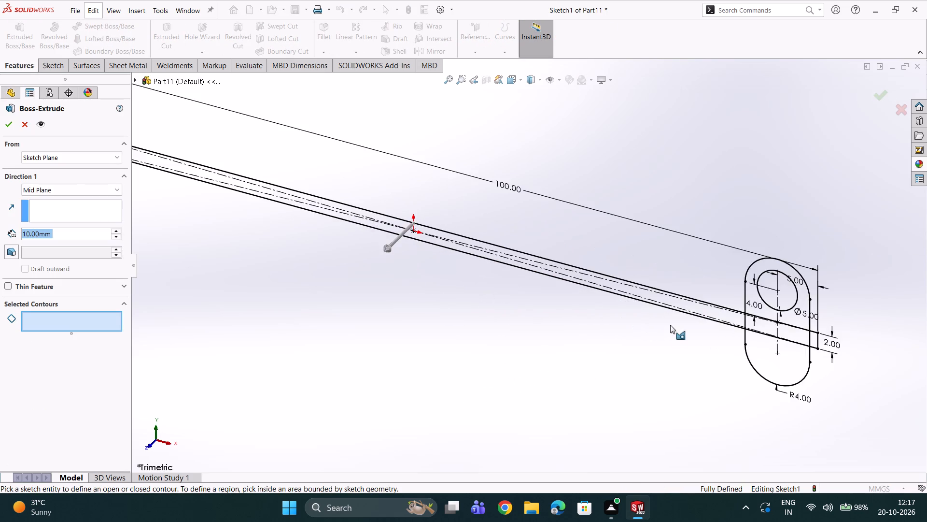
{"action": "scroll", "coordinate": [689, 313], "scroll_direction": "down", "scroll_amount": 2}
{"action": "left_click", "coordinate": [766, 290]}
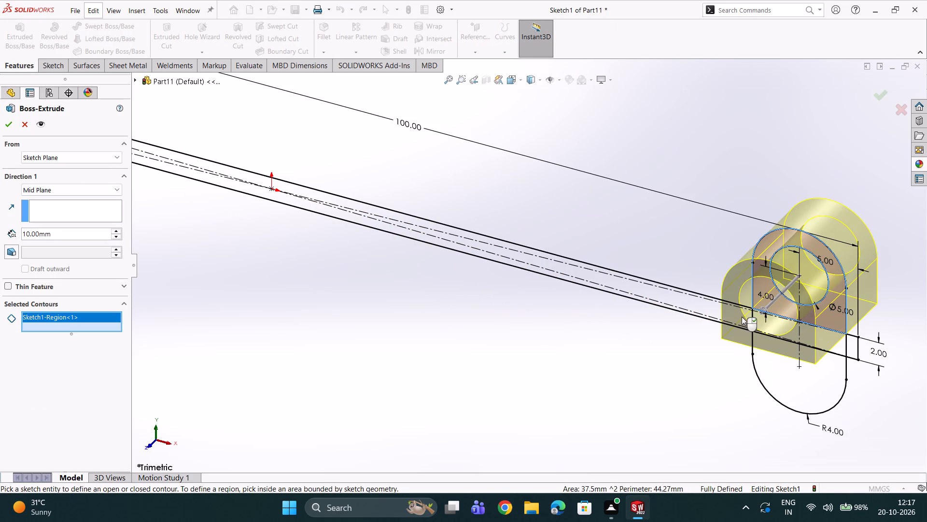
{"action": "left_click", "coordinate": [701, 310]}
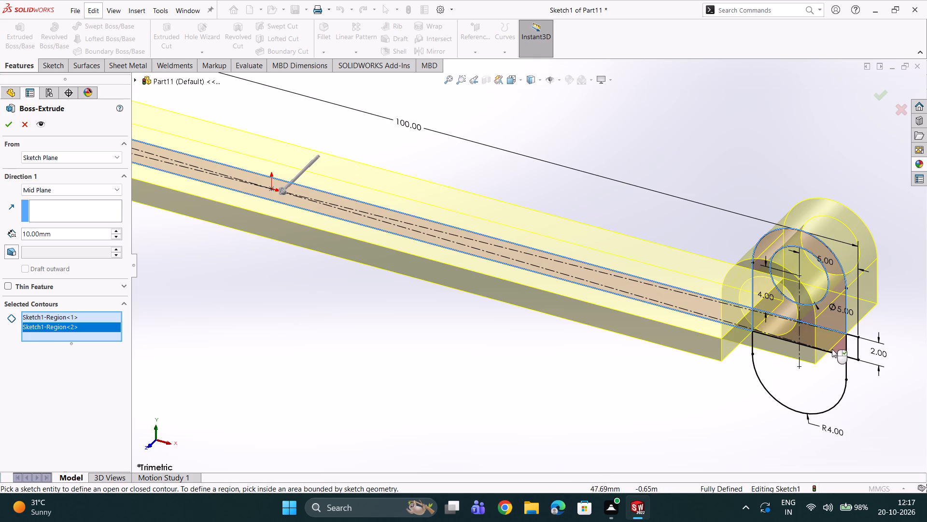
{"action": "double_click", "coordinate": [851, 350]}
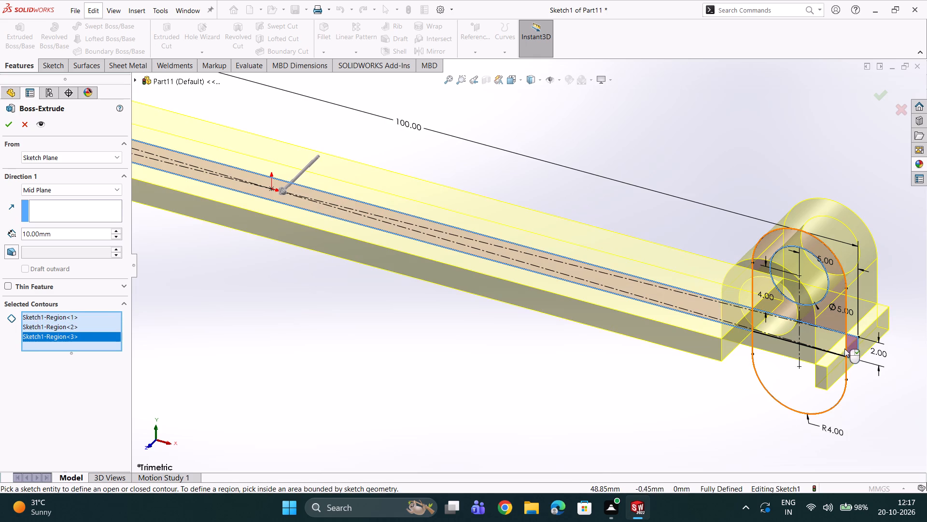
{"action": "scroll", "coordinate": [787, 361], "scroll_direction": "down", "scroll_amount": 3}
{"action": "middle_click_drag", "start_coordinate": [786, 347], "coordinate": [791, 328]}
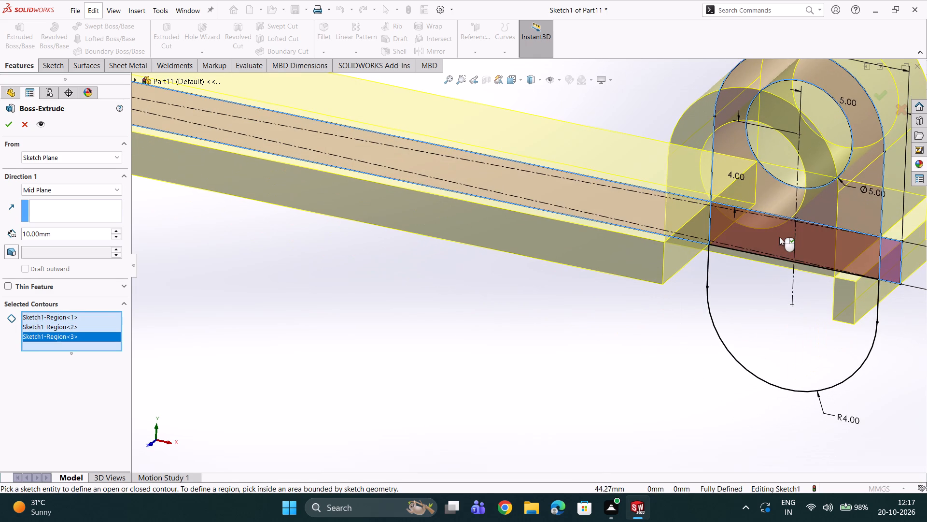
{"action": "left_click", "coordinate": [779, 237]}
Add the left end's plate and upper lug regions, and extrude all selected contours 35 mm with Mid Plane.
{"action": "scroll", "coordinate": [686, 261], "scroll_direction": "up", "scroll_amount": 11}
{"action": "scroll", "coordinate": [222, 182], "scroll_direction": "down", "scroll_amount": 4}
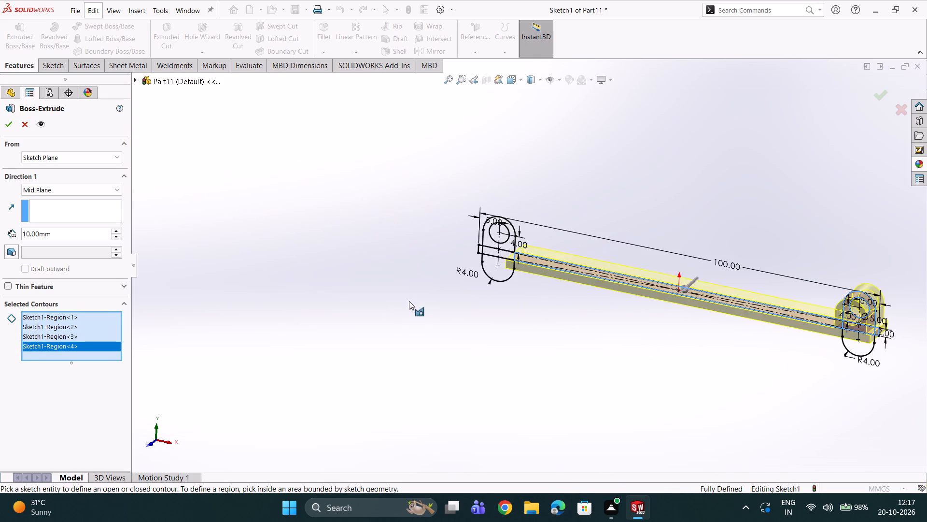
{"action": "scroll", "coordinate": [409, 301], "scroll_direction": "down", "scroll_amount": 5}
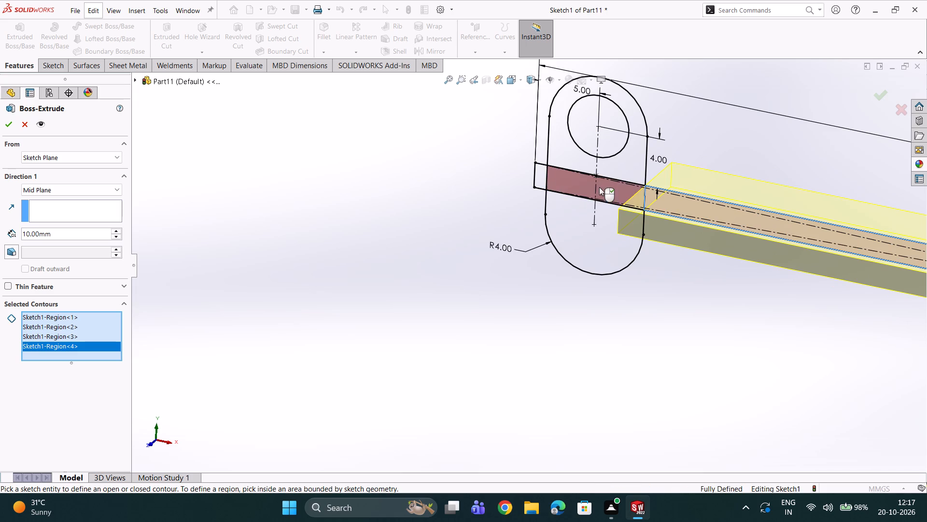
{"action": "double_click", "coordinate": [592, 188]}
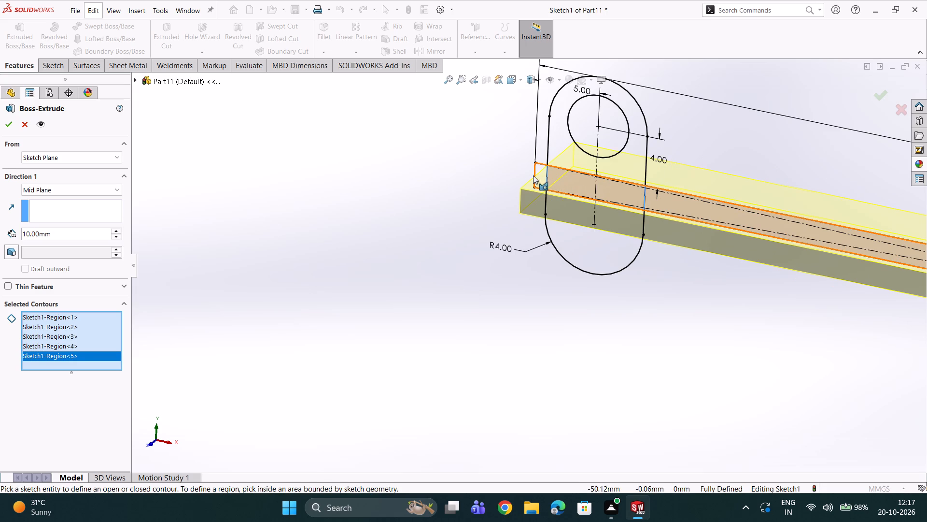
{"action": "left_click", "coordinate": [539, 175]}
{"action": "left_click", "coordinate": [566, 154]}
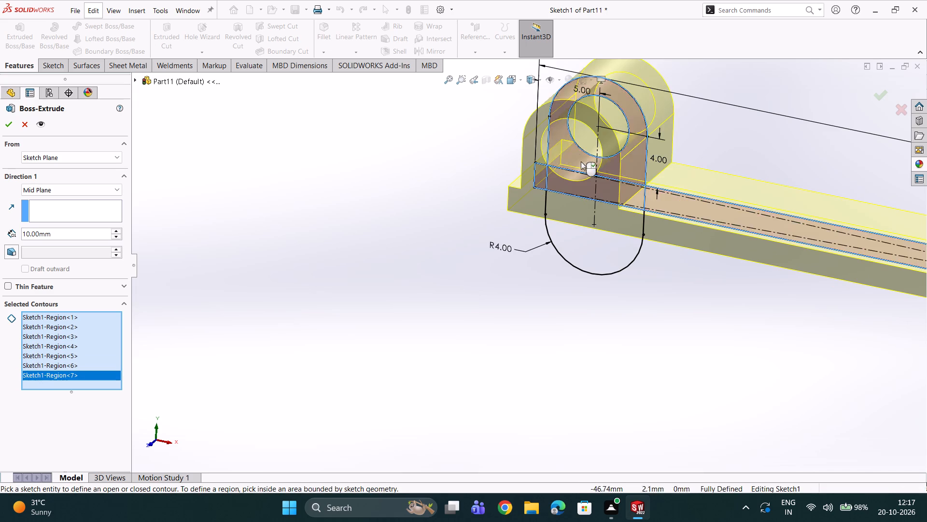
{"action": "scroll", "coordinate": [583, 162], "scroll_direction": "up", "scroll_amount": 4}
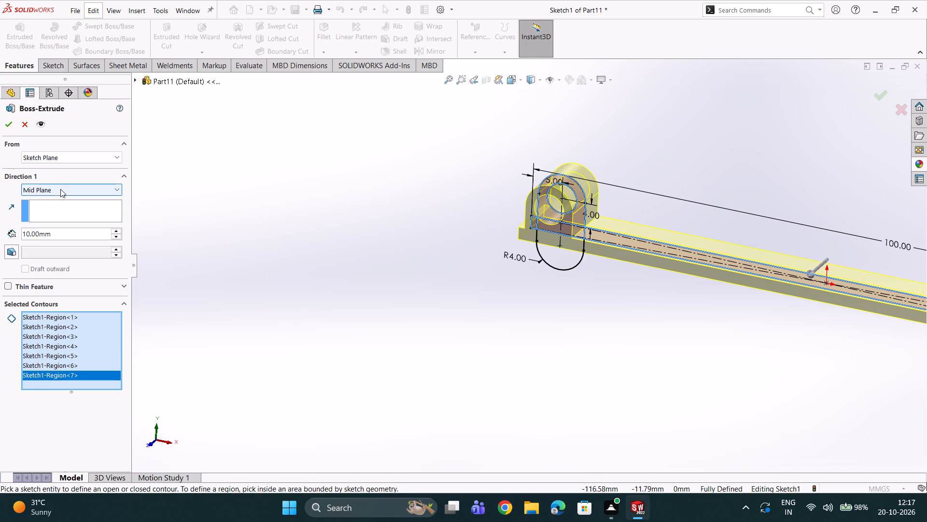
{"action": "double_click", "coordinate": [61, 233]}
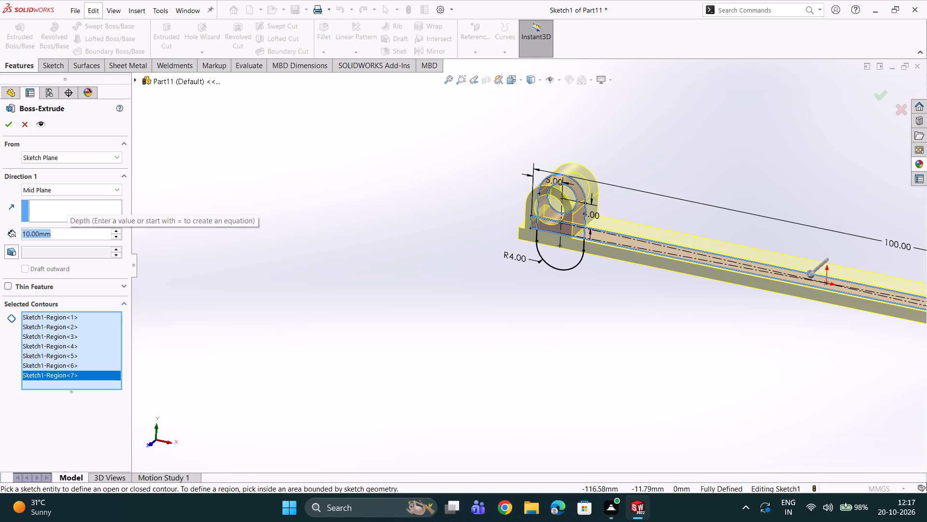
{"action": "key", "text": "3"}
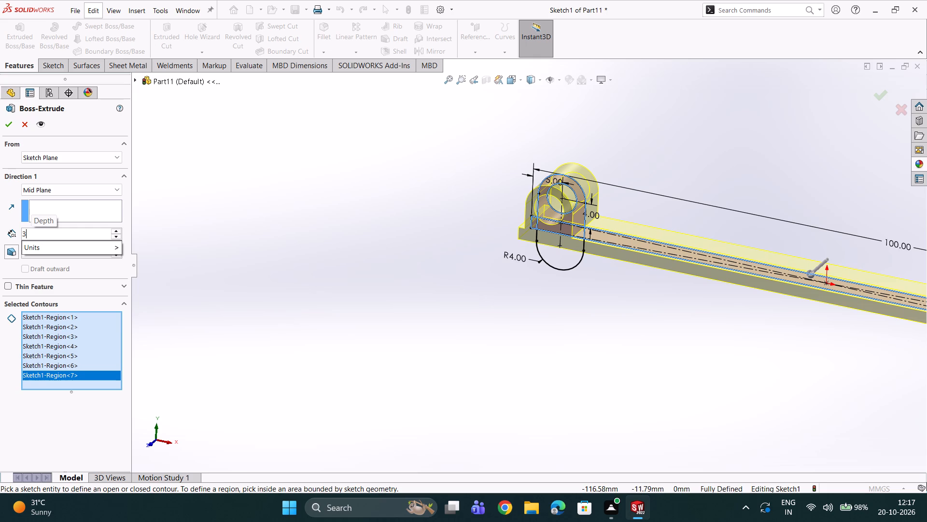
{"action": "key", "text": "5"}
{"action": "key", "text": "Return"}
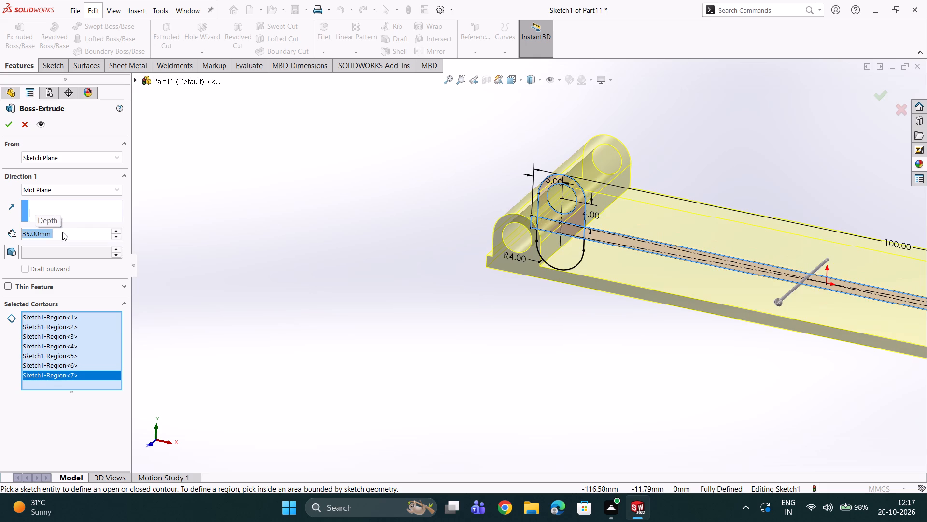
{"action": "left_click", "coordinate": [6, 125]}
Start a 1 mm constant-radius fillet and select the upper and lower 35 mm edges of the plate's left end.
{"action": "scroll", "coordinate": [519, 249], "scroll_direction": "down", "scroll_amount": 1}
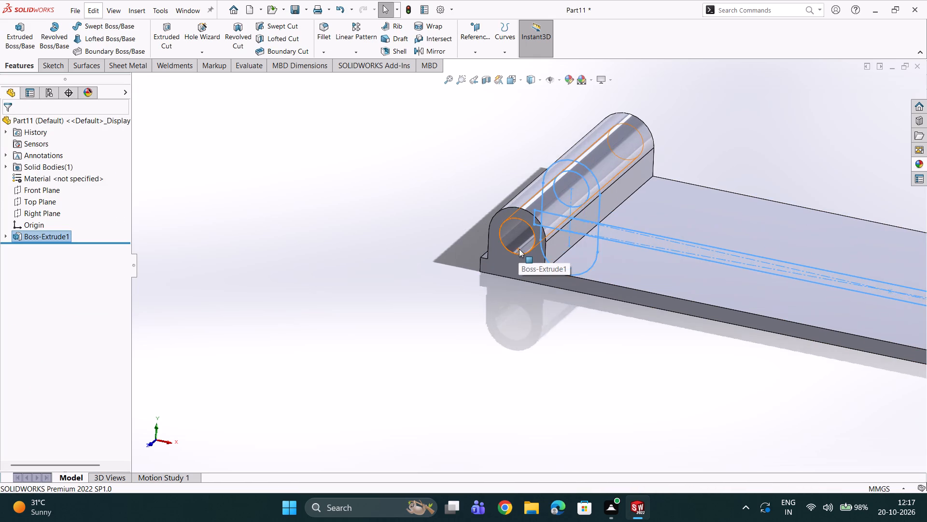
{"action": "scroll", "coordinate": [519, 249], "scroll_direction": "down", "scroll_amount": 3}
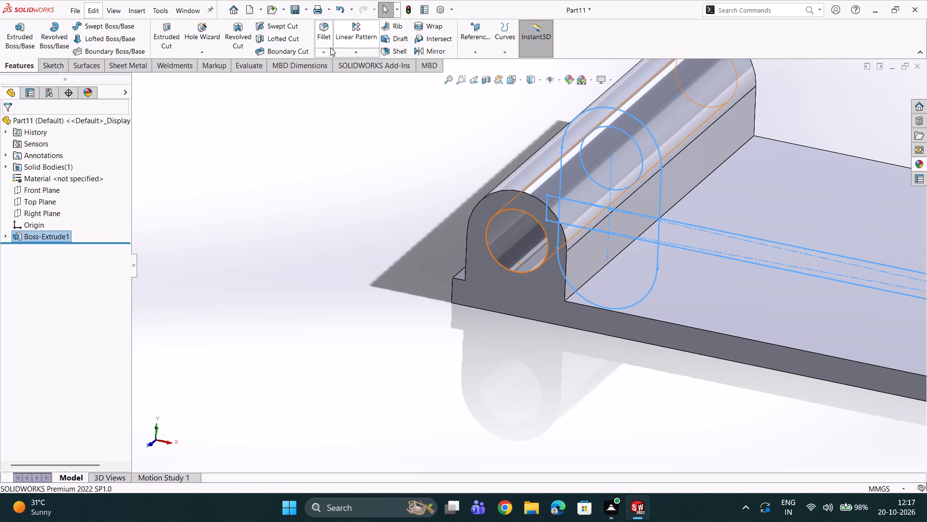
{"action": "left_click", "coordinate": [328, 39]}
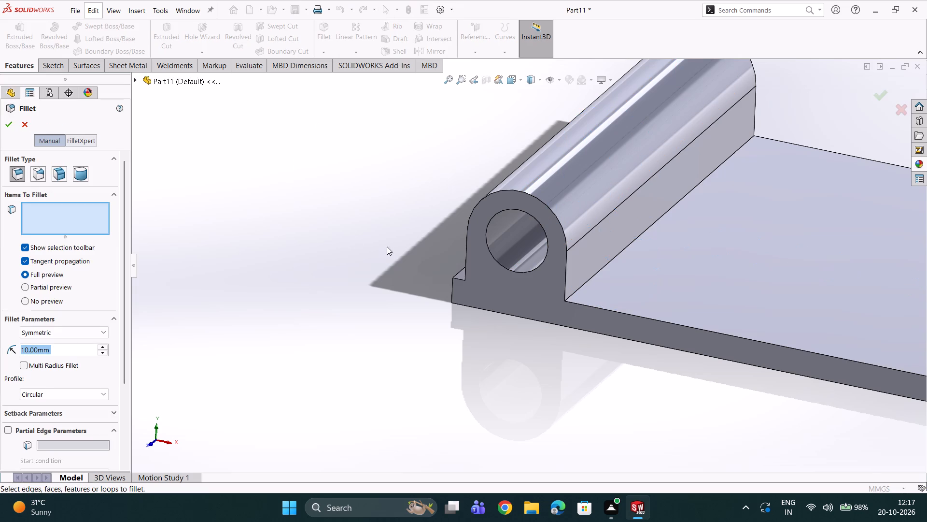
{"action": "scroll", "coordinate": [387, 248], "scroll_direction": "down", "scroll_amount": 2}
{"action": "key", "text": "1"}
{"action": "key", "text": "Return"}
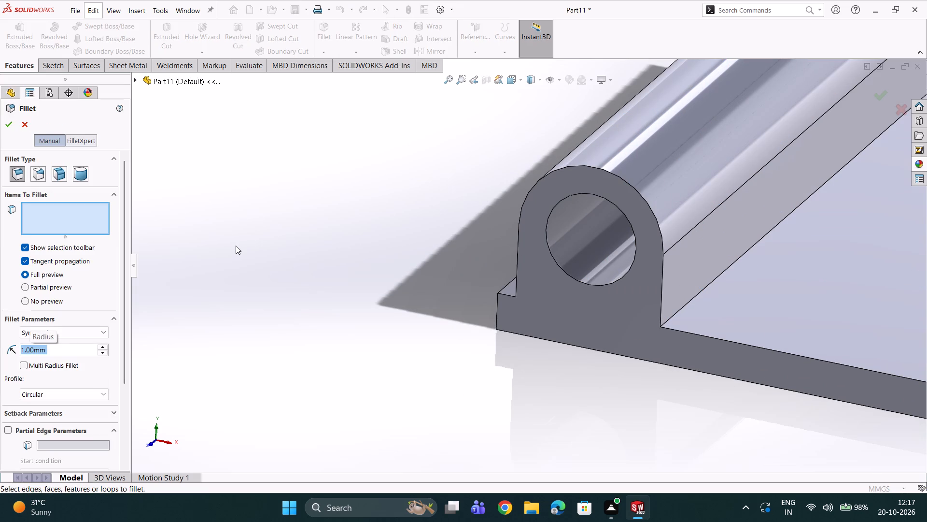
{"action": "scroll", "coordinate": [427, 279], "scroll_direction": "up", "scroll_amount": 2}
{"action": "middle_click_drag", "start_coordinate": [435, 279], "coordinate": [499, 294]}
{"action": "scroll", "coordinate": [499, 294], "scroll_direction": "down", "scroll_amount": 2}
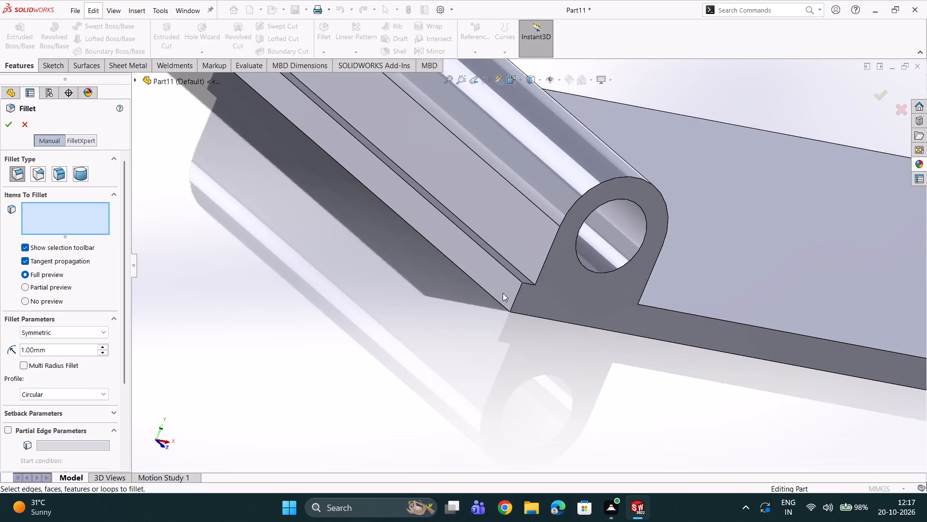
{"action": "scroll", "coordinate": [503, 293], "scroll_direction": "down", "scroll_amount": 2}
{"action": "left_click", "coordinate": [516, 256]}
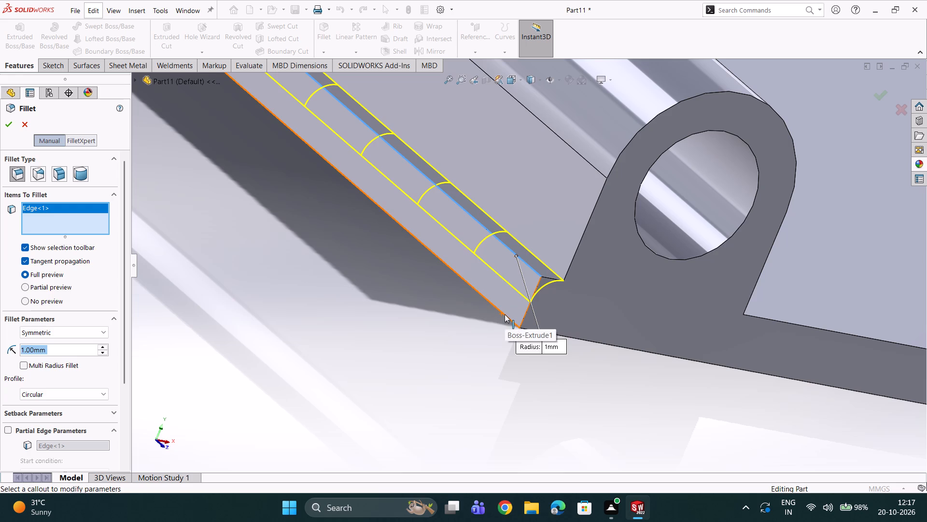
{"action": "scroll", "coordinate": [505, 314], "scroll_direction": "down", "scroll_amount": 4}
{"action": "middle_click_drag", "start_coordinate": [508, 313], "coordinate": [513, 271]}
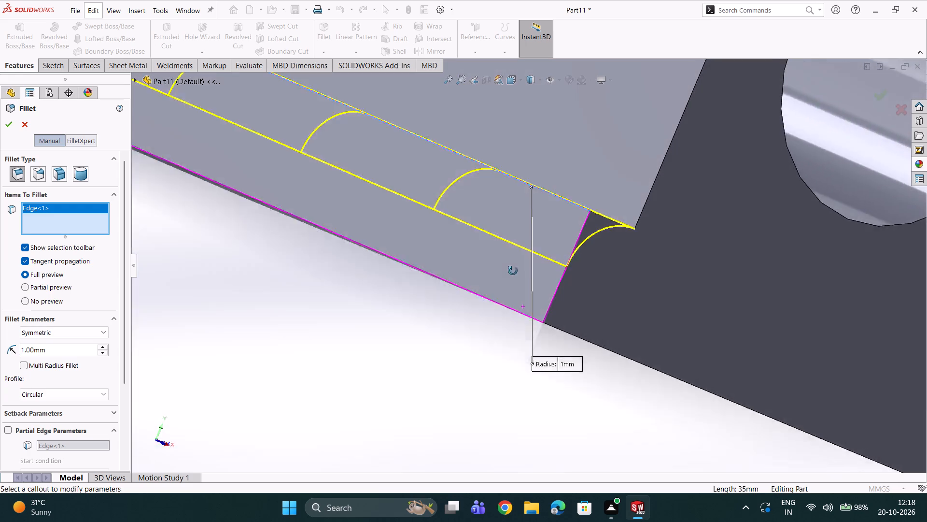
{"action": "middle_click_drag", "start_coordinate": [513, 271], "coordinate": [510, 253]}
{"action": "left_click", "coordinate": [501, 309]}
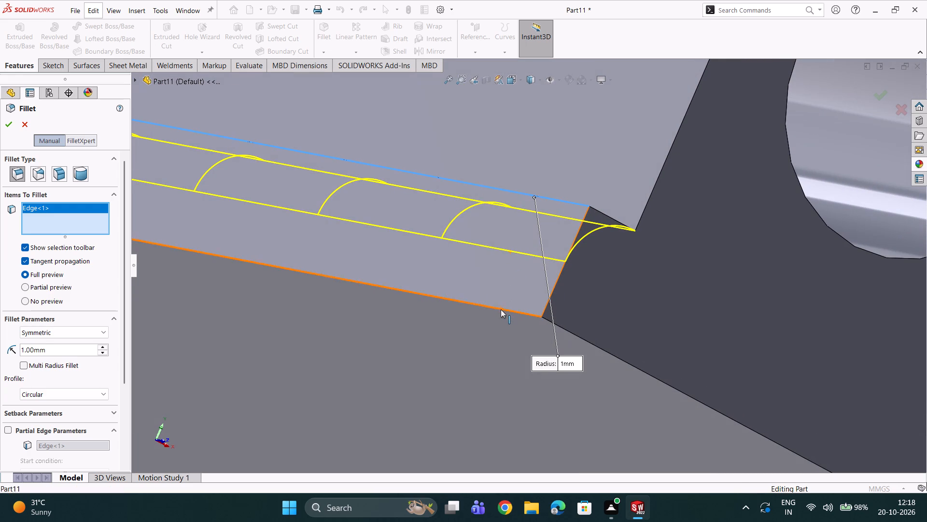
Add the upper and lower edges of the plate's right end and apply the 1 mm fillet.
{"action": "scroll", "coordinate": [502, 309], "scroll_direction": "up", "scroll_amount": 3}
{"action": "middle_click_drag", "start_coordinate": [469, 304], "coordinate": [387, 267]}
{"action": "scroll", "coordinate": [387, 267], "scroll_direction": "up", "scroll_amount": 14}
{"action": "scroll", "coordinate": [716, 364], "scroll_direction": "down", "scroll_amount": 12}
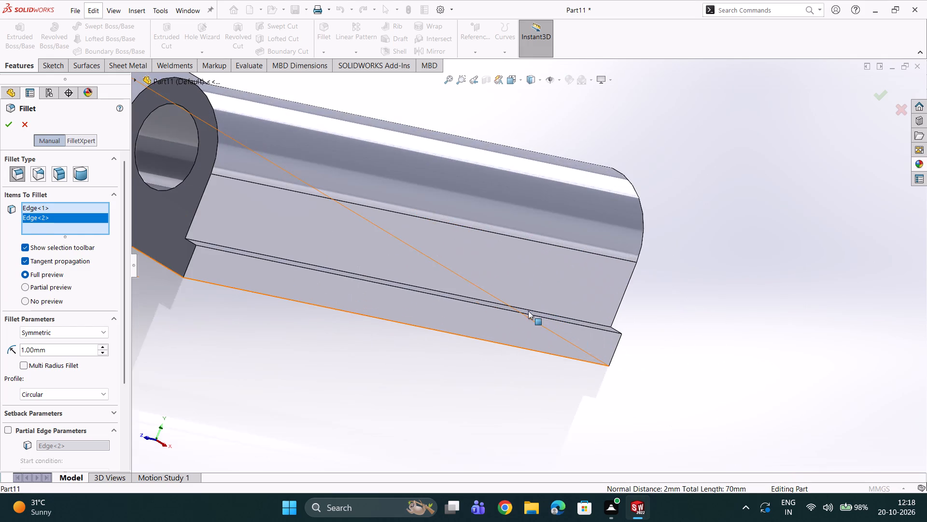
{"action": "scroll", "coordinate": [528, 311], "scroll_direction": "down", "scroll_amount": 2}
{"action": "left_click", "coordinate": [527, 301]}
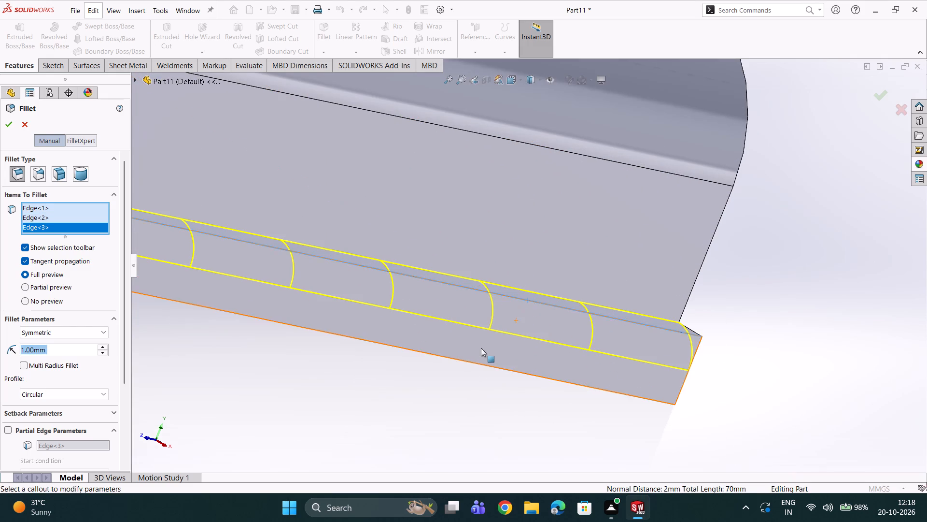
{"action": "middle_click_drag", "start_coordinate": [481, 348], "coordinate": [512, 328]}
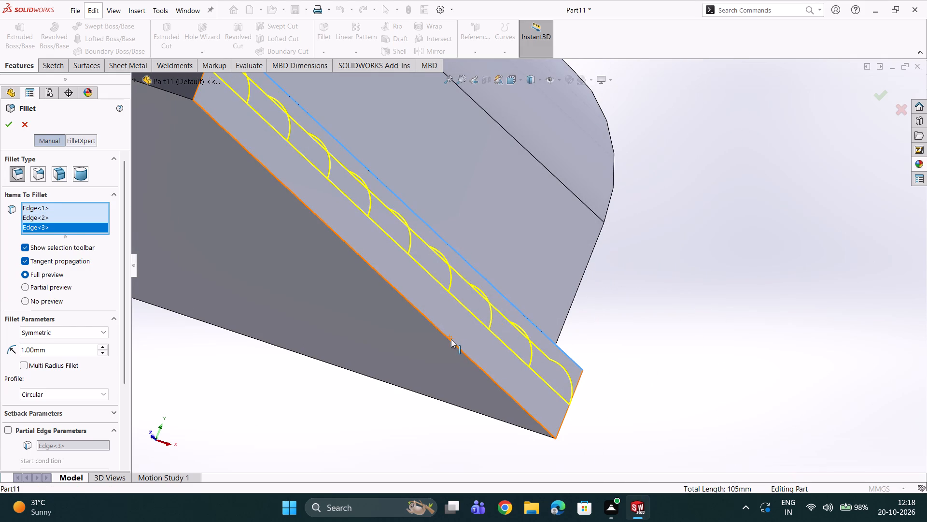
{"action": "double_click", "coordinate": [451, 339]}
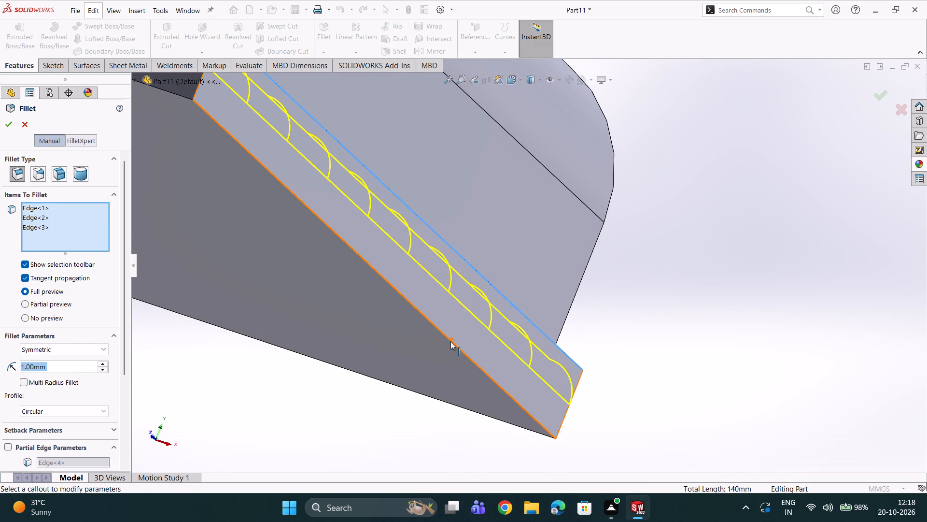
{"action": "left_click", "coordinate": [451, 341]}
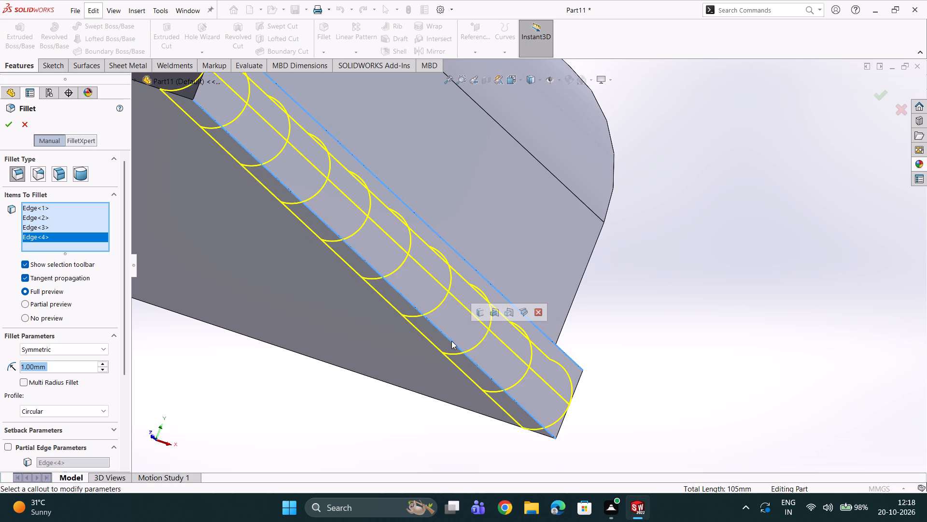
{"action": "scroll", "coordinate": [390, 354], "scroll_direction": "up", "scroll_amount": 5}
{"action": "middle_click_drag", "start_coordinate": [388, 354], "coordinate": [401, 391]}
{"action": "scroll", "coordinate": [384, 382], "scroll_direction": "up", "scroll_amount": 3}
{"action": "double_click", "coordinate": [8, 129]}
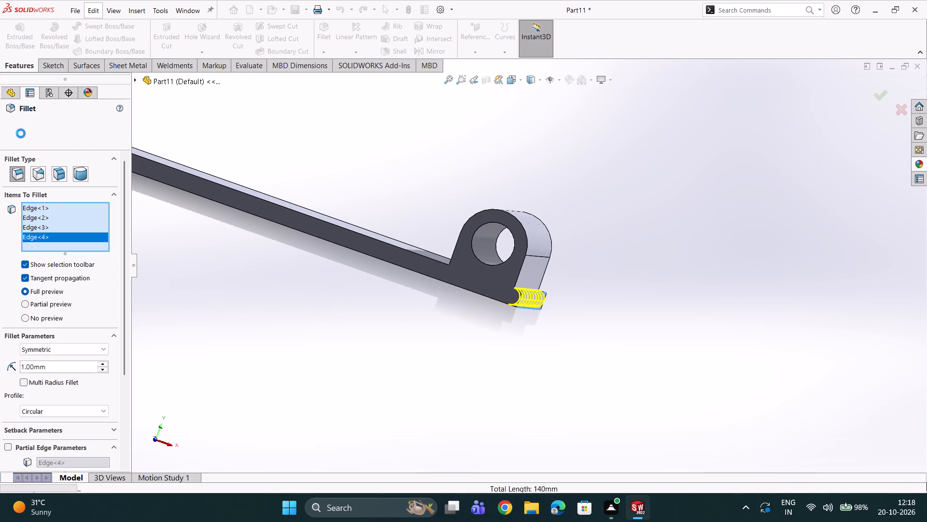
Examine the rounded plate end, the lugs and the overall shape of the link.
{"action": "scroll", "coordinate": [422, 324], "scroll_direction": "down", "scroll_amount": 2}
{"action": "scroll", "coordinate": [598, 316], "scroll_direction": "down", "scroll_amount": 2}
{"action": "scroll", "coordinate": [530, 250], "scroll_direction": "down", "scroll_amount": 1}
{"action": "middle_click_drag", "start_coordinate": [530, 250], "coordinate": [545, 264]}
{"action": "scroll", "coordinate": [545, 264], "scroll_direction": "up", "scroll_amount": 4}
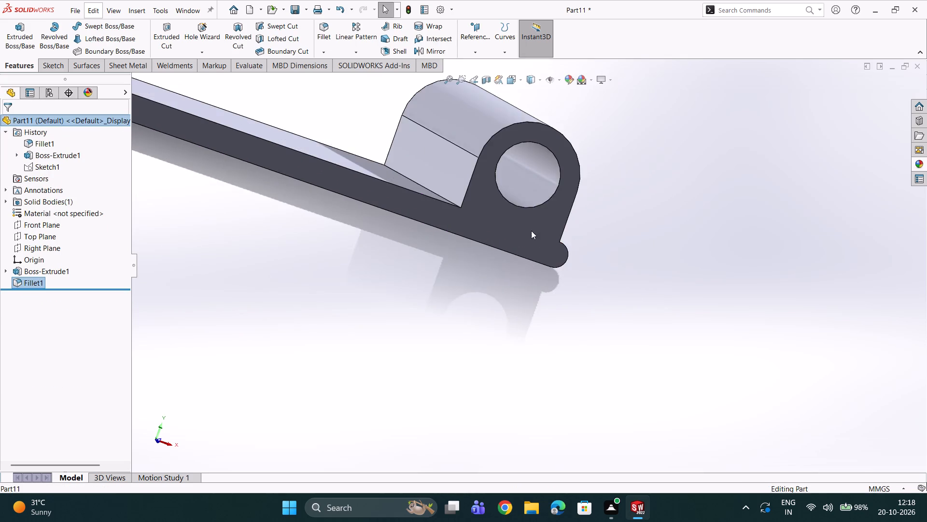
{"action": "scroll", "coordinate": [498, 209], "scroll_direction": "up", "scroll_amount": 9}
{"action": "scroll", "coordinate": [395, 209], "scroll_direction": "down", "scroll_amount": 5}
{"action": "middle_click_drag", "start_coordinate": [391, 188], "coordinate": [383, 200]}
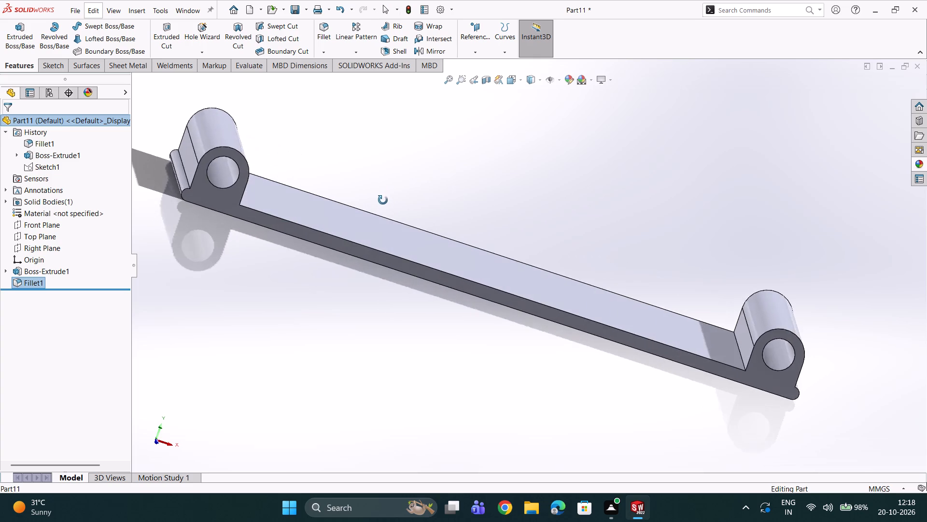
Edit the existing fillet on the plate's end edges and set its radius to 0.5 mm.
{"action": "middle_click_drag", "start_coordinate": [383, 200], "coordinate": [379, 178]}
{"action": "scroll", "coordinate": [366, 189], "scroll_direction": "down", "scroll_amount": 1}
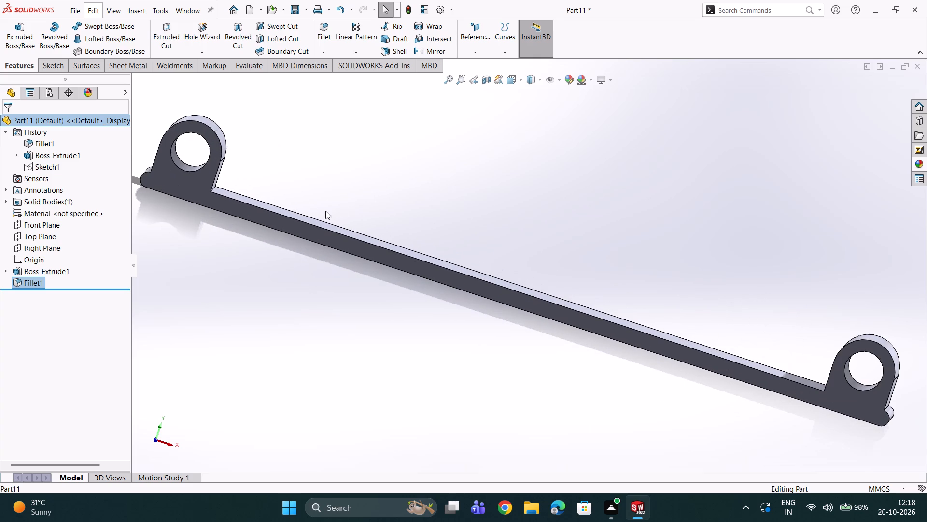
{"action": "double_click", "coordinate": [13, 283]}
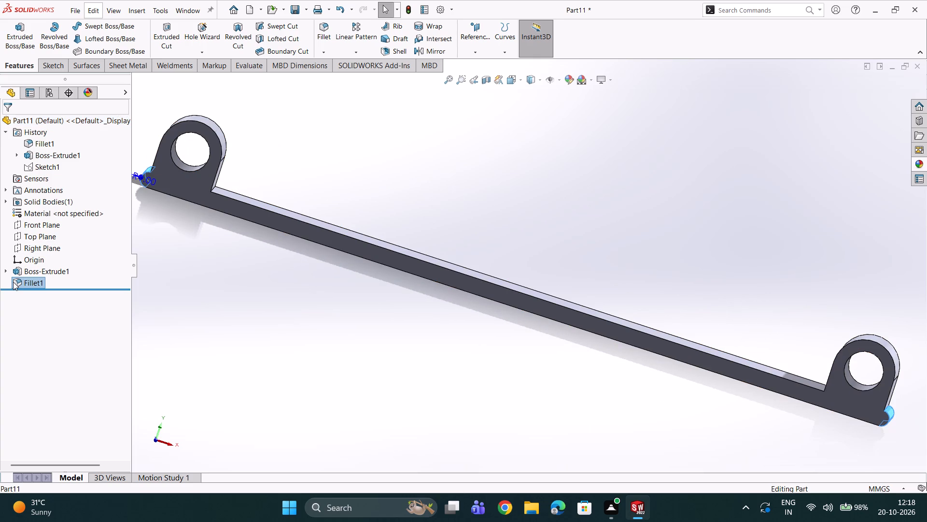
{"action": "left_click", "coordinate": [13, 282]}
{"action": "left_click", "coordinate": [26, 252]}
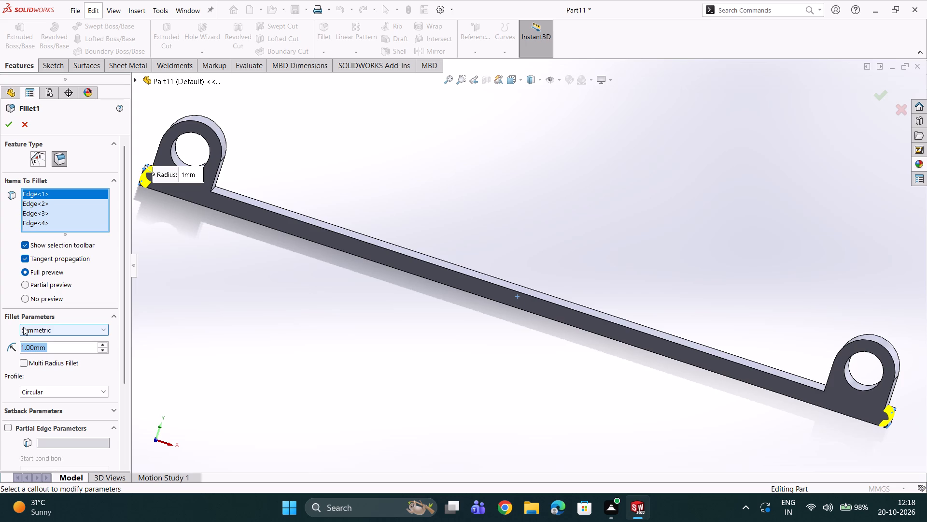
{"action": "type", "text": "0.5"}
{"action": "key", "text": "Return"}
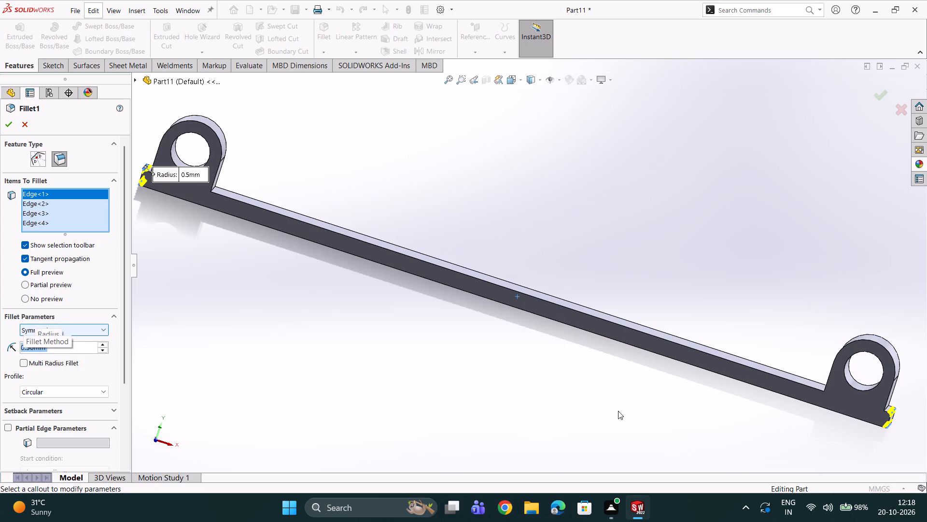
{"action": "scroll", "coordinate": [761, 432], "scroll_direction": "down", "scroll_amount": 3}
{"action": "scroll", "coordinate": [863, 380], "scroll_direction": "down", "scroll_amount": 2}
{"action": "scroll", "coordinate": [852, 370], "scroll_direction": "up", "scroll_amount": 3}
{"action": "scroll", "coordinate": [848, 363], "scroll_direction": "down", "scroll_amount": 5}
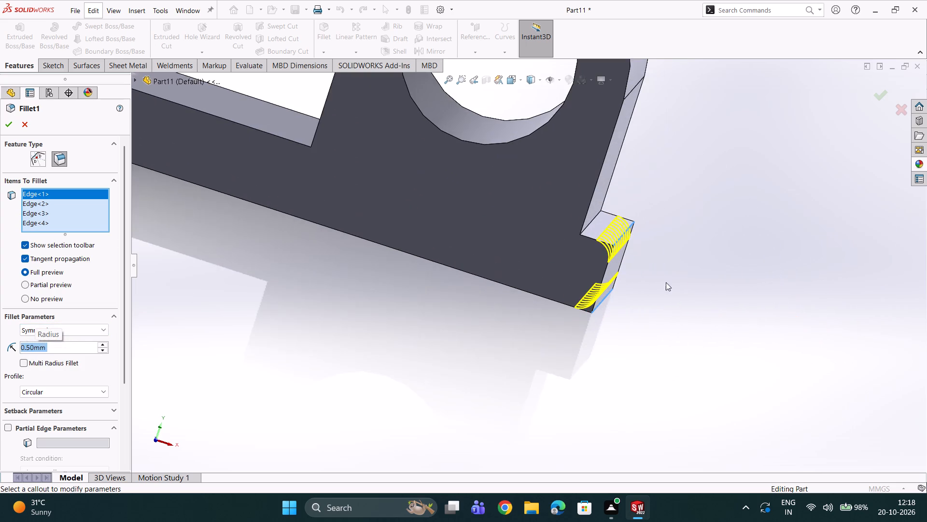
{"action": "scroll", "coordinate": [666, 282], "scroll_direction": "down", "scroll_amount": 2}
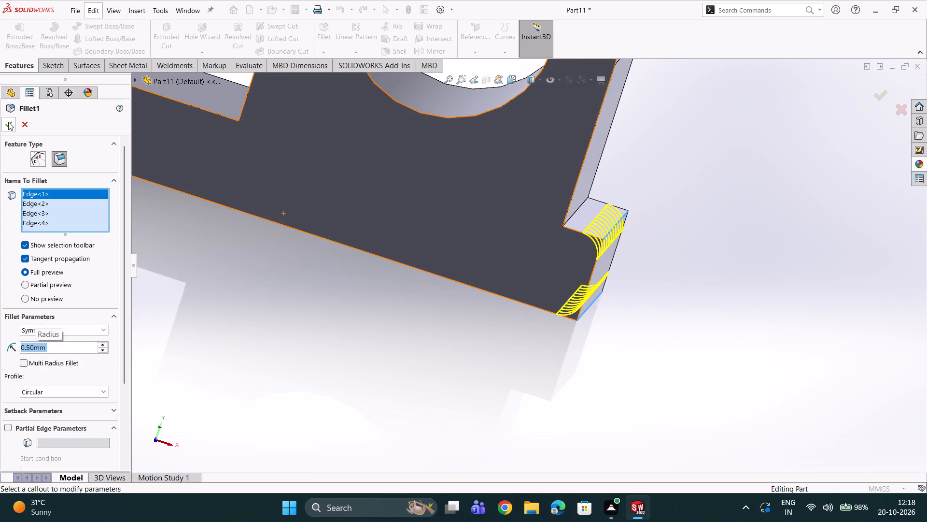
{"action": "left_click", "coordinate": [8, 123]}
Examine the refilleted plate ends, the lugs and the overall shape of the link.
{"action": "scroll", "coordinate": [442, 282], "scroll_direction": "down", "scroll_amount": 1}
{"action": "middle_click_drag", "start_coordinate": [492, 289], "coordinate": [505, 282]}
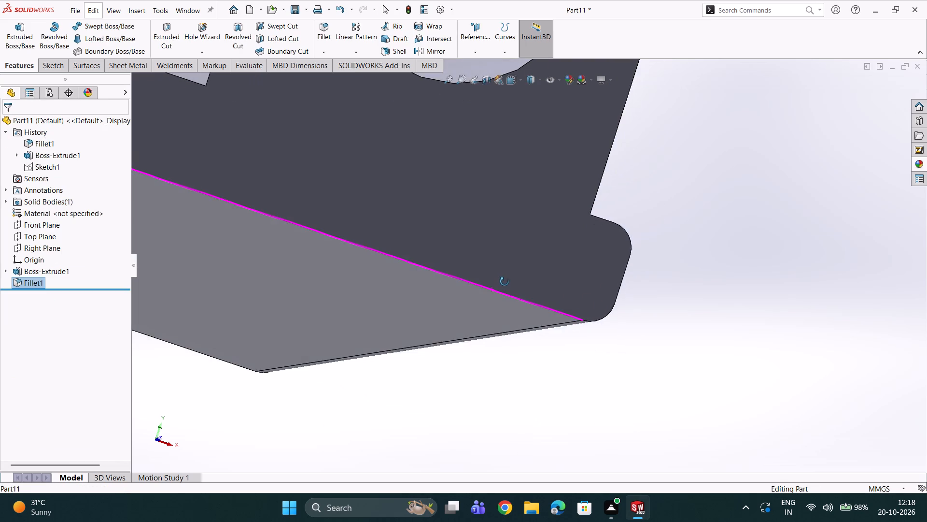
{"action": "middle_click_drag", "start_coordinate": [505, 282], "coordinate": [486, 276]}
{"action": "scroll", "coordinate": [482, 276], "scroll_direction": "up", "scroll_amount": 6}
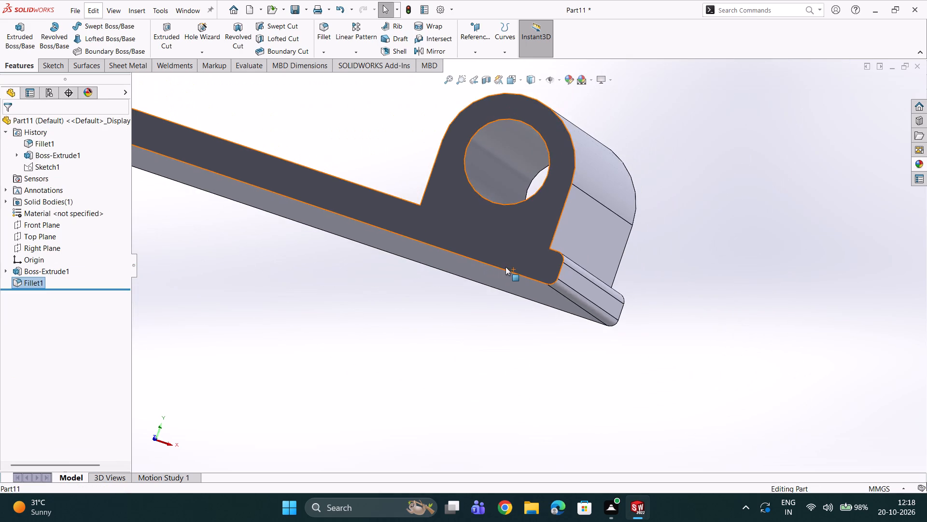
{"action": "scroll", "coordinate": [506, 267], "scroll_direction": "up", "scroll_amount": 3}
{"action": "middle_click_drag", "start_coordinate": [506, 266], "coordinate": [505, 290]}
{"action": "scroll", "coordinate": [480, 275], "scroll_direction": "up", "scroll_amount": 7}
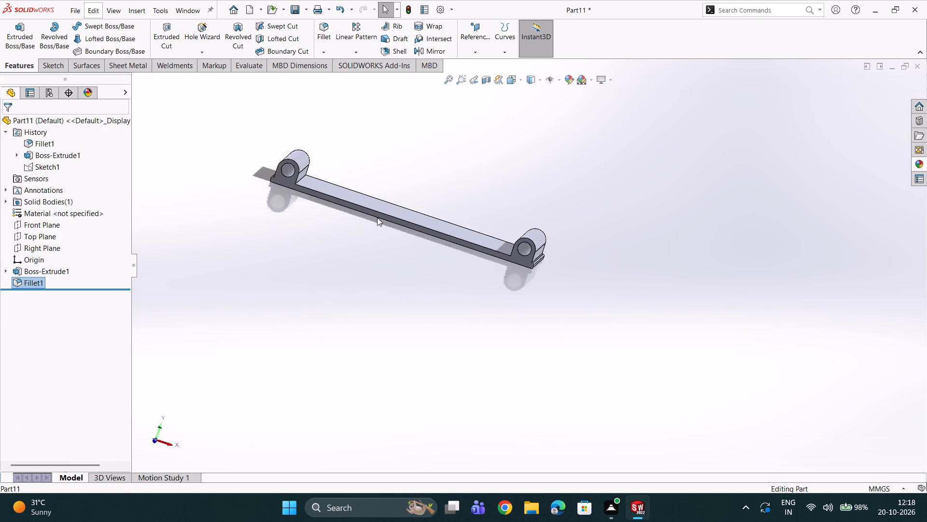
{"action": "scroll", "coordinate": [377, 217], "scroll_direction": "up", "scroll_amount": 1}
{"action": "scroll", "coordinate": [382, 198], "scroll_direction": "down", "scroll_amount": 12}
{"action": "scroll", "coordinate": [372, 283], "scroll_direction": "up", "scroll_amount": 3}
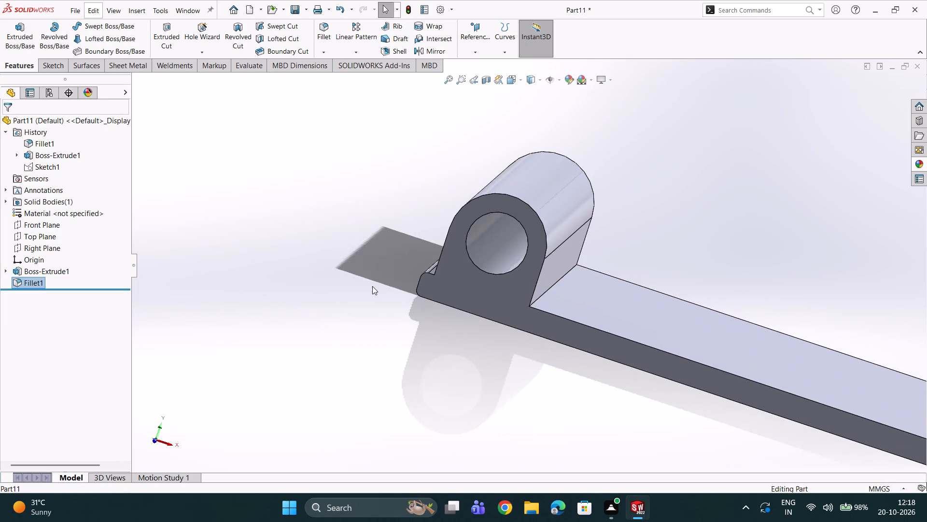
{"action": "scroll", "coordinate": [390, 286], "scroll_direction": "down", "scroll_amount": 3}
{"action": "scroll", "coordinate": [452, 293], "scroll_direction": "up", "scroll_amount": 3}
{"action": "scroll", "coordinate": [638, 298], "scroll_direction": "up", "scroll_amount": 4}
{"action": "scroll", "coordinate": [681, 234], "scroll_direction": "down", "scroll_amount": 1}
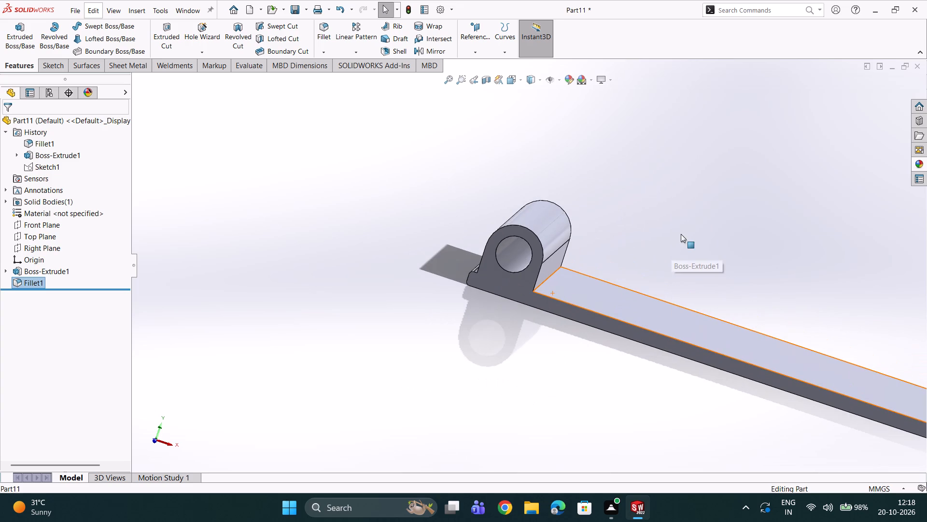
Apply a dark yellow colour appearance to the whole part.
{"action": "left_click", "coordinate": [49, 124]}
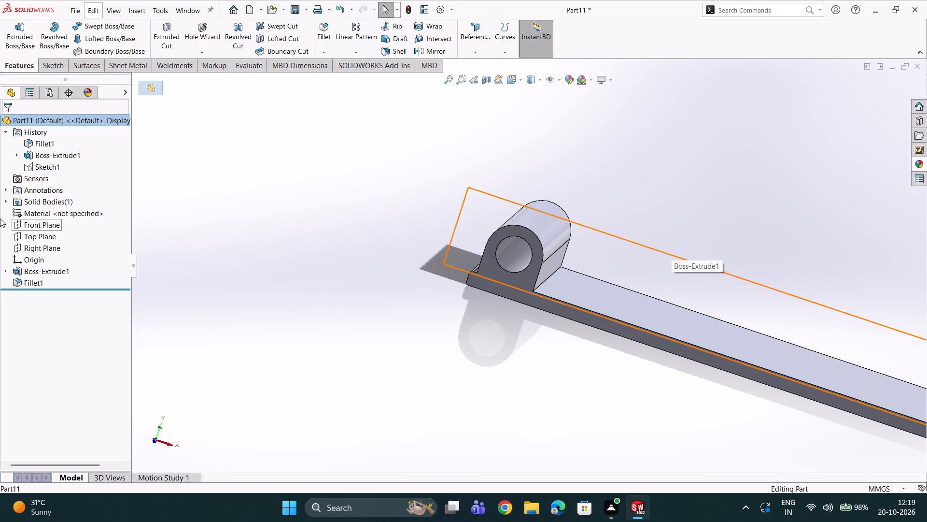
{"action": "left_click", "coordinate": [572, 82]}
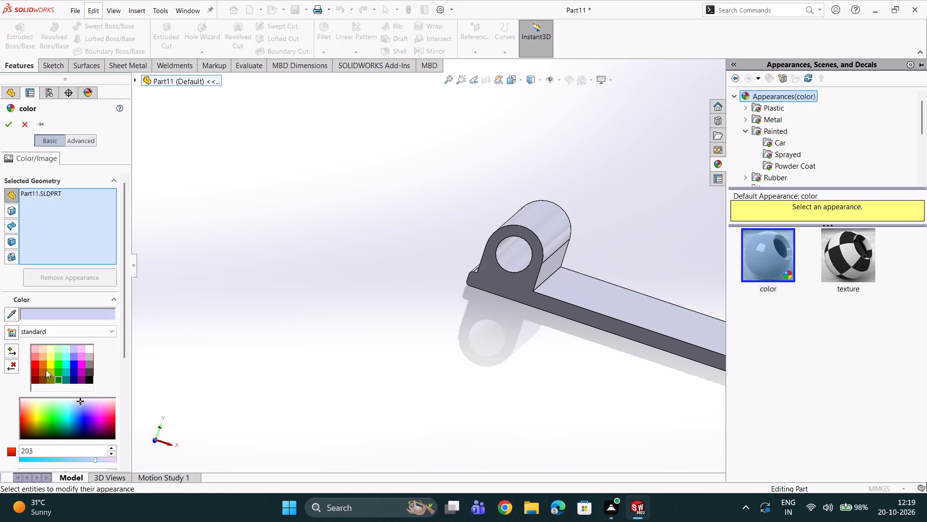
{"action": "left_click", "coordinate": [49, 371]}
{"action": "left_click", "coordinate": [5, 126]}
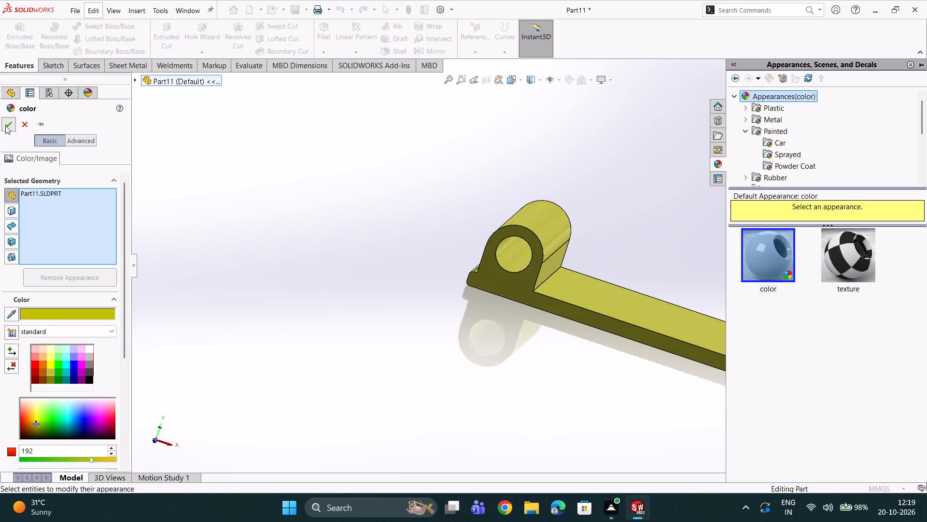
{"action": "left_click", "coordinate": [283, 226]}
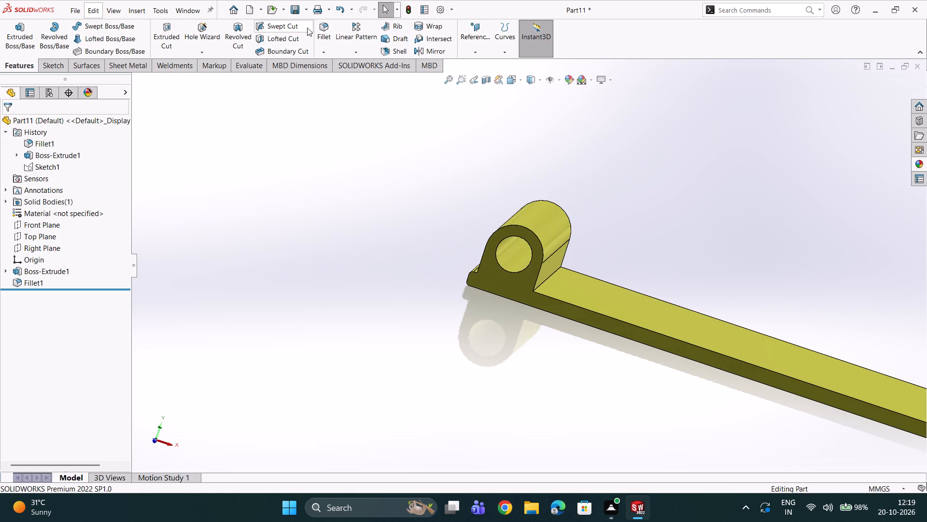
Save the part as F10 in the Documents folder and close it.
{"action": "left_click", "coordinate": [294, 8]}
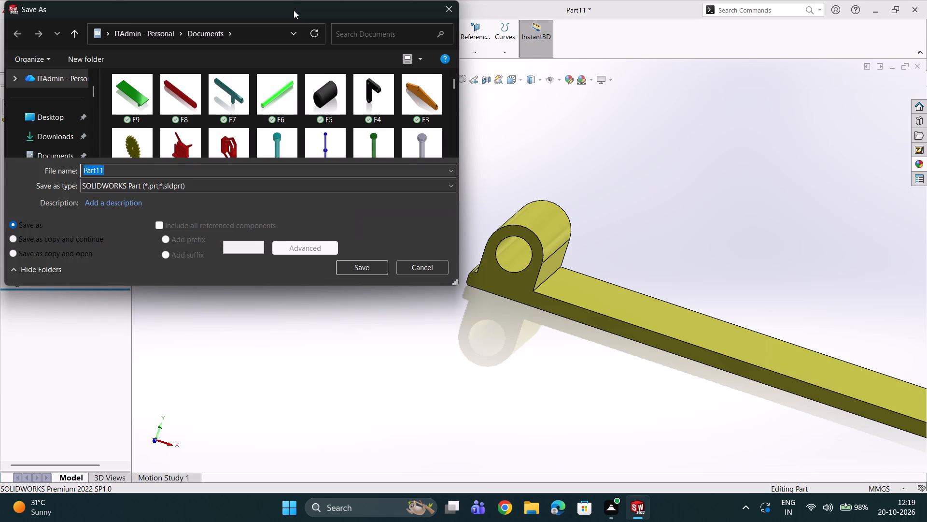
{"action": "type", "text": "F10"}
{"action": "key", "text": "Return"}
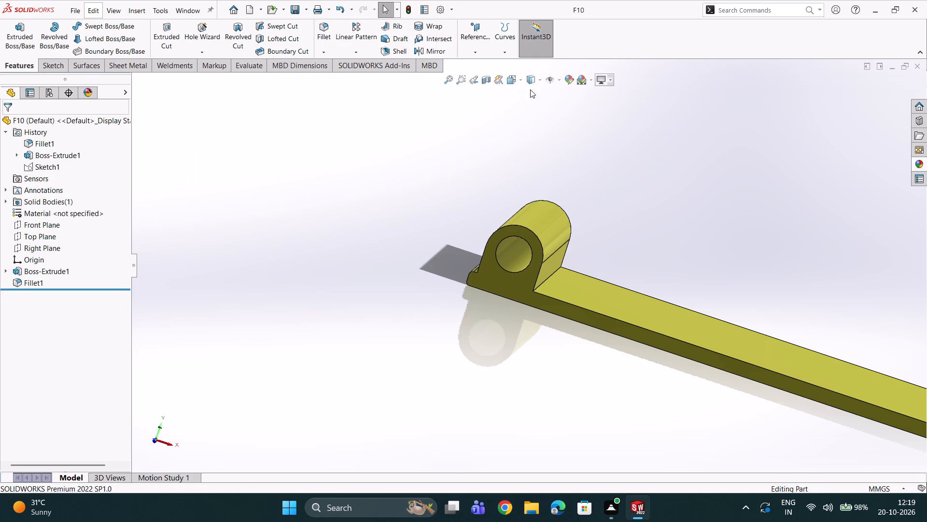
{"action": "left_click", "coordinate": [913, 70]}
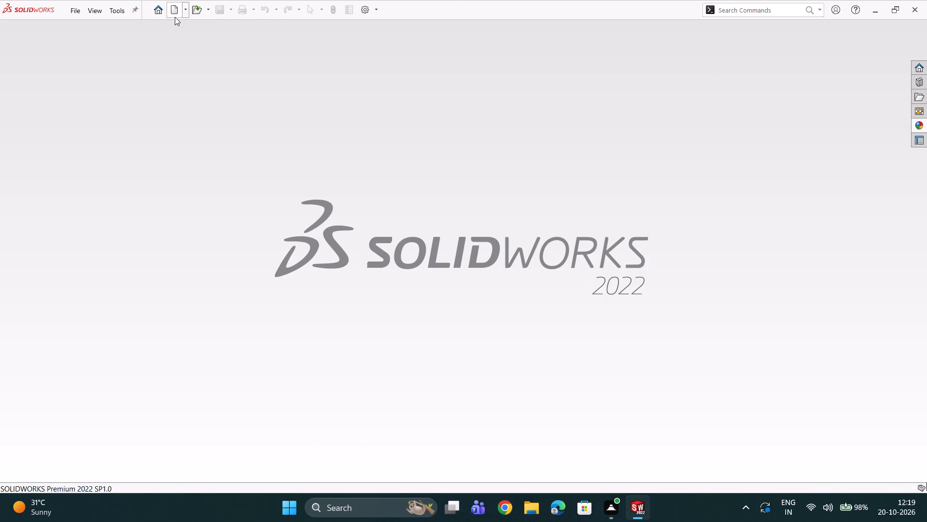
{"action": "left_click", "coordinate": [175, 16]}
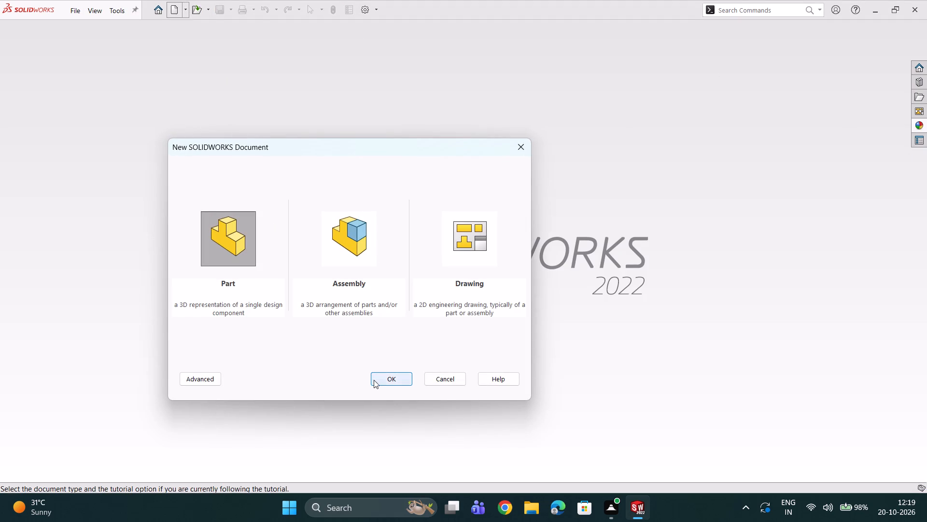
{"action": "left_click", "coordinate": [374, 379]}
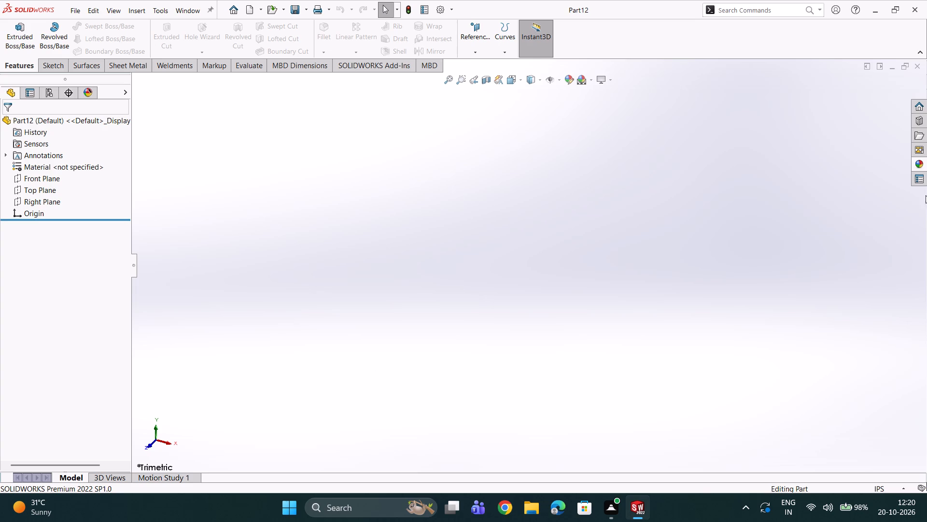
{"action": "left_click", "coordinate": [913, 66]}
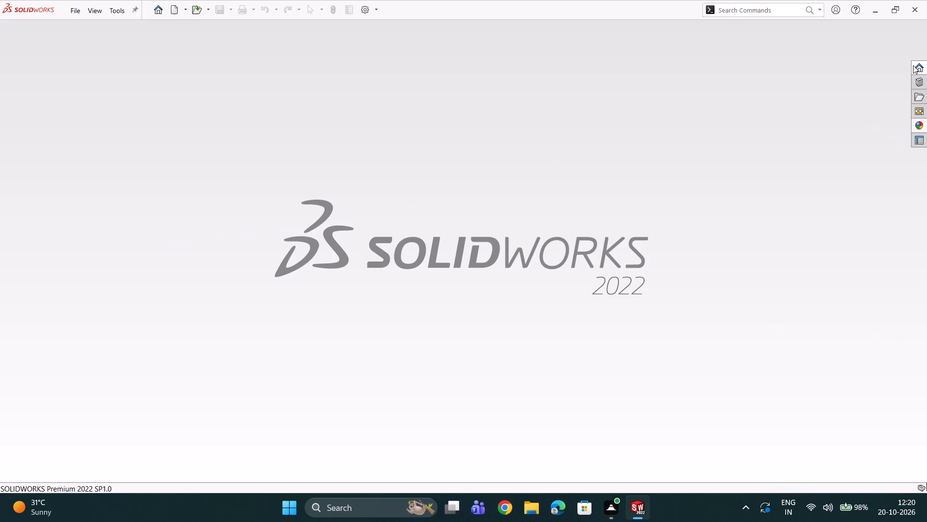
Create a new assembly document.
{"action": "left_click", "coordinate": [174, 8]}
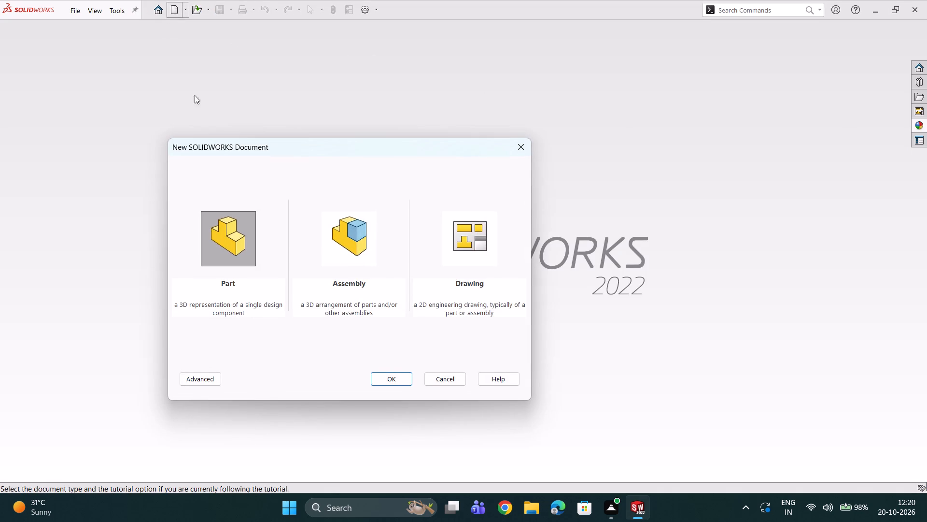
{"action": "left_click", "coordinate": [346, 245]}
{"action": "left_click", "coordinate": [388, 379]}
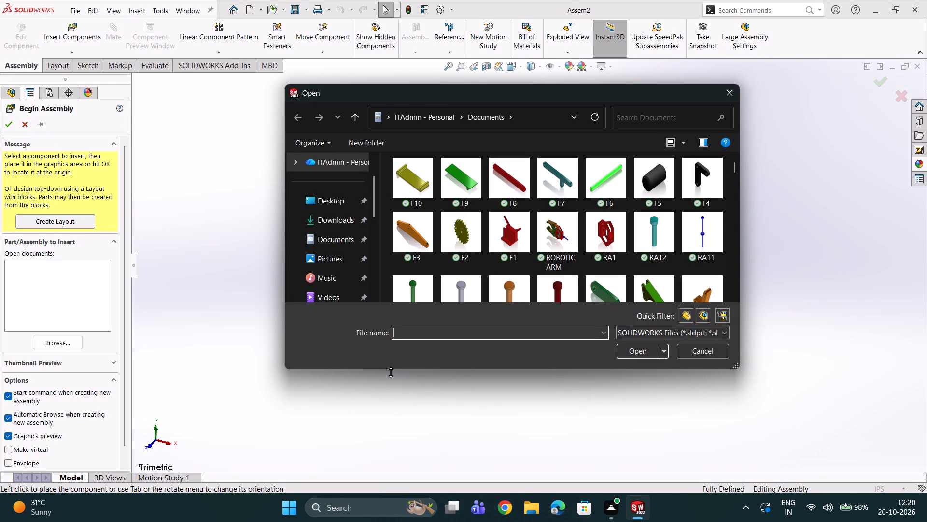
Insert part F1 as the assembly's first component, rotated 90 degrees about Y three times before placing it.
{"action": "left_click", "coordinate": [517, 231]}
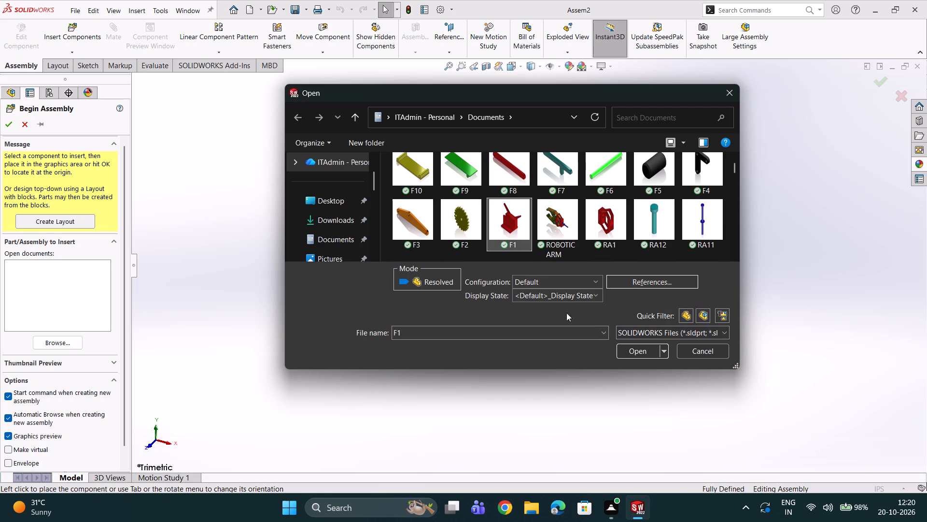
{"action": "left_click", "coordinate": [647, 351]}
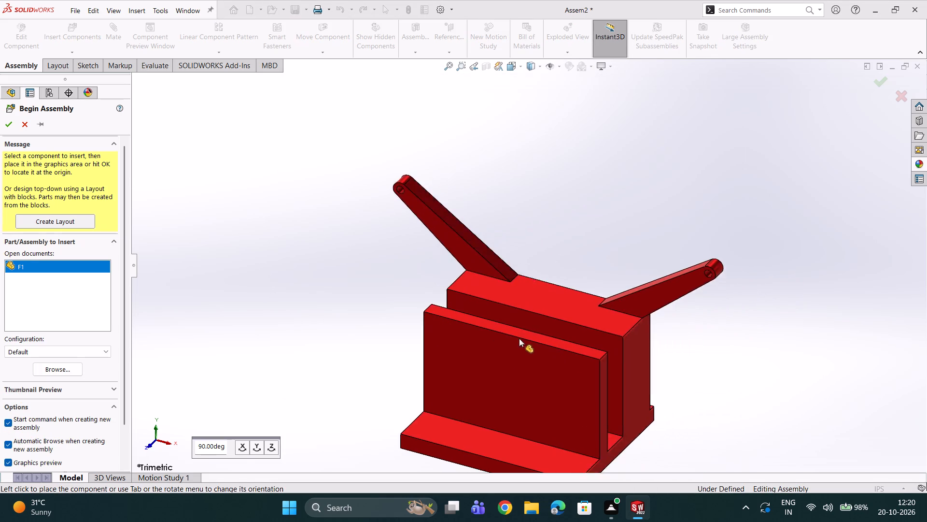
{"action": "left_click", "coordinate": [262, 445]}
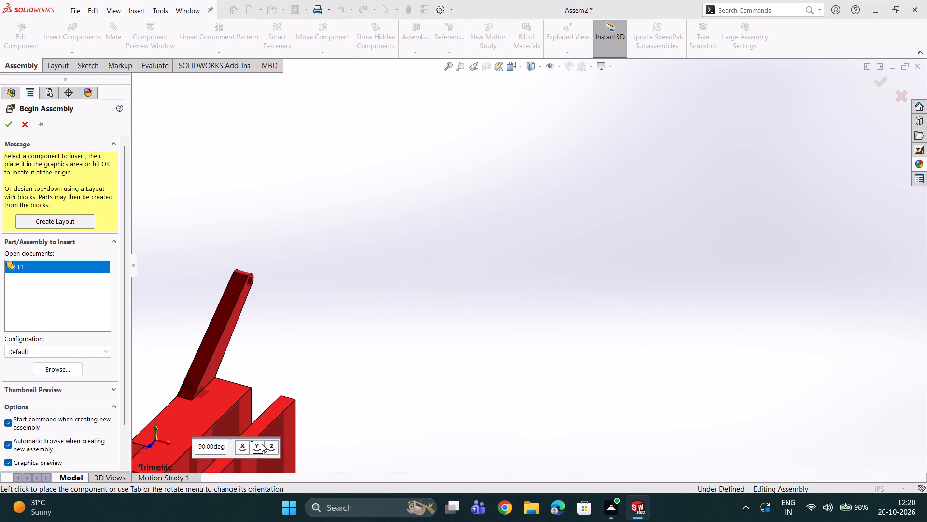
{"action": "left_click", "coordinate": [259, 445]}
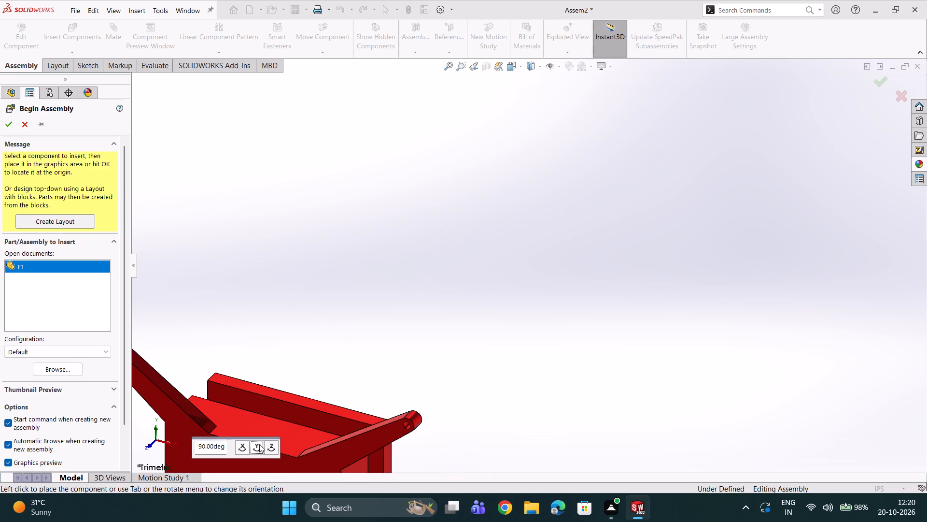
{"action": "left_click", "coordinate": [252, 446]}
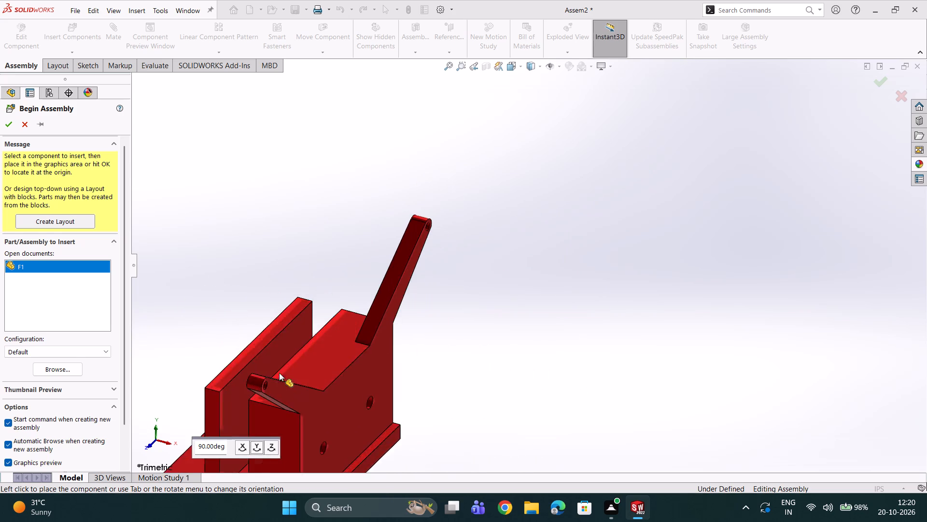
{"action": "scroll", "coordinate": [514, 257], "scroll_direction": "up", "scroll_amount": 2}
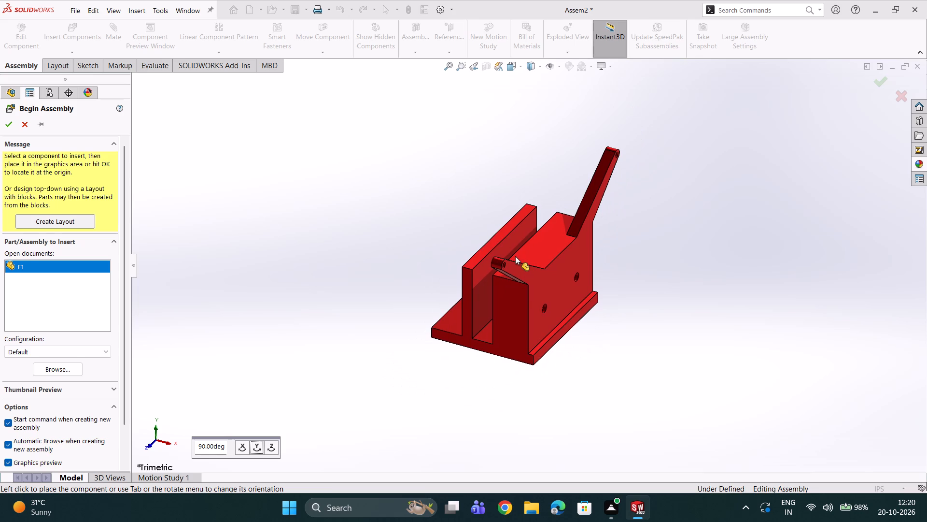
{"action": "double_click", "coordinate": [515, 256]}
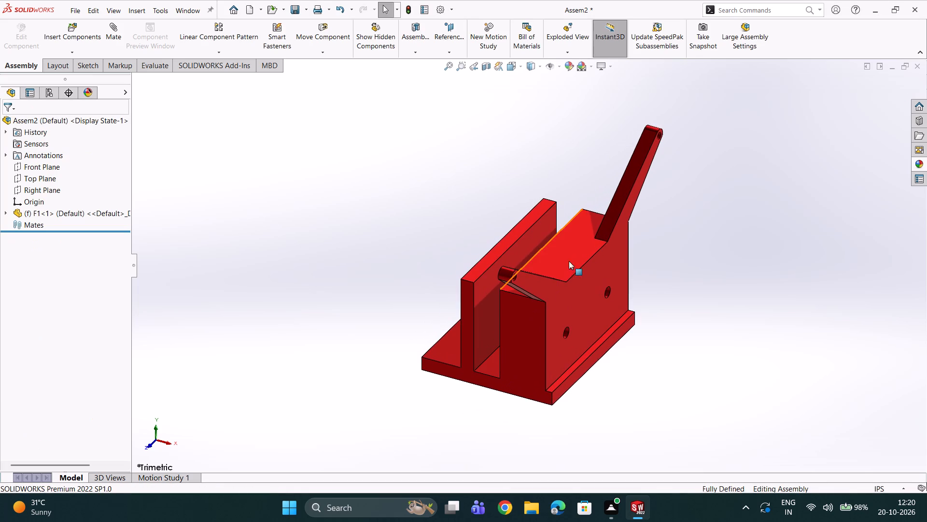
Insert the F2 gear into the assembly and place it in free space beside the F1 base.
{"action": "scroll", "coordinate": [539, 269], "scroll_direction": "down", "scroll_amount": 1}
{"action": "scroll", "coordinate": [346, 290], "scroll_direction": "down", "scroll_amount": 1}
{"action": "scroll", "coordinate": [464, 278], "scroll_direction": "up", "scroll_amount": 3}
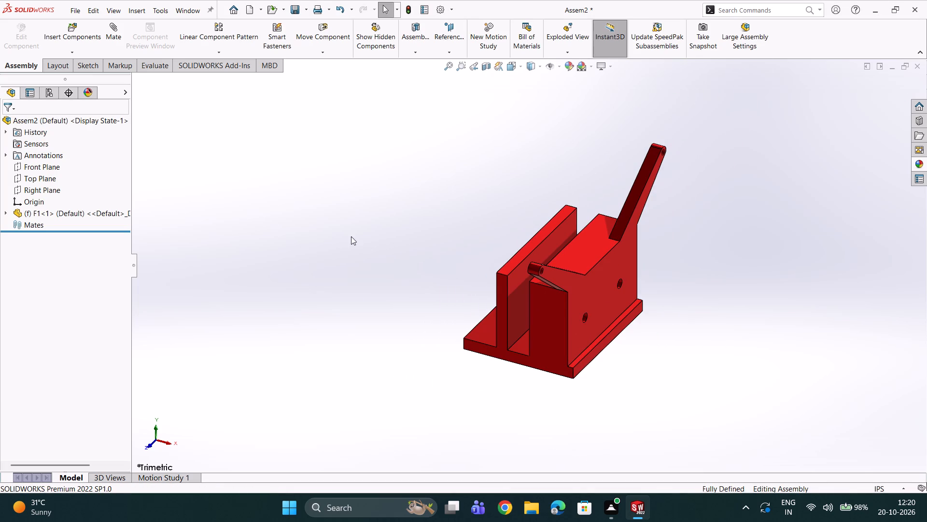
{"action": "left_click", "coordinate": [92, 36]}
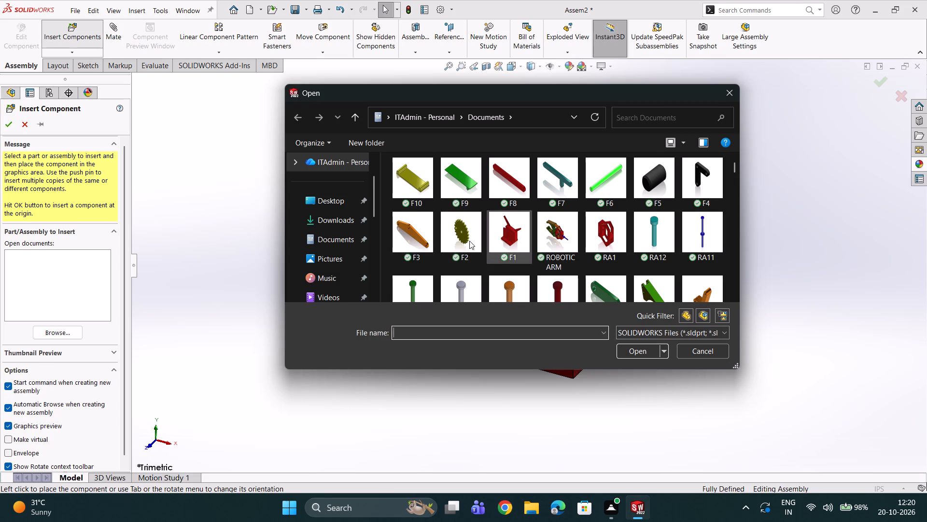
{"action": "left_click", "coordinate": [455, 229]}
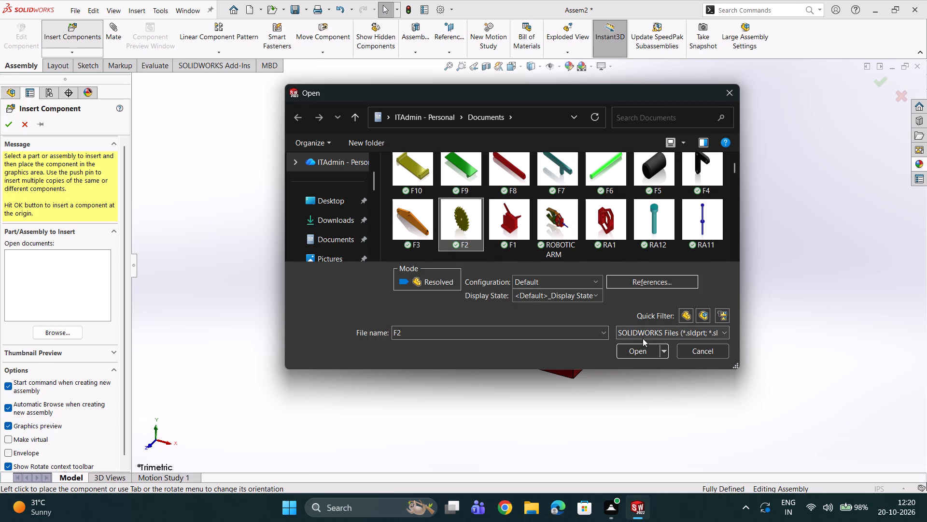
{"action": "left_click", "coordinate": [642, 352]}
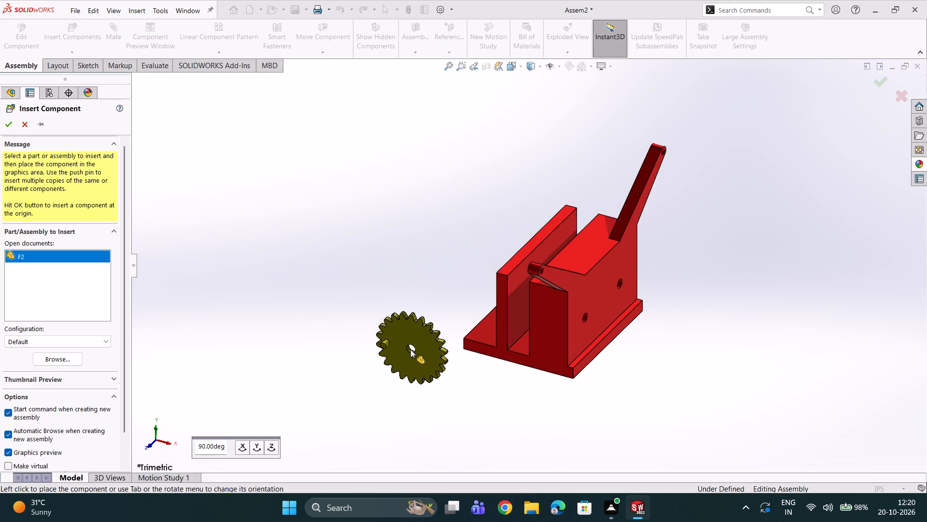
{"action": "scroll", "coordinate": [410, 349], "scroll_direction": "down", "scroll_amount": 2}
{"action": "double_click", "coordinate": [403, 349]}
{"action": "scroll", "coordinate": [404, 349], "scroll_direction": "down", "scroll_amount": 1}
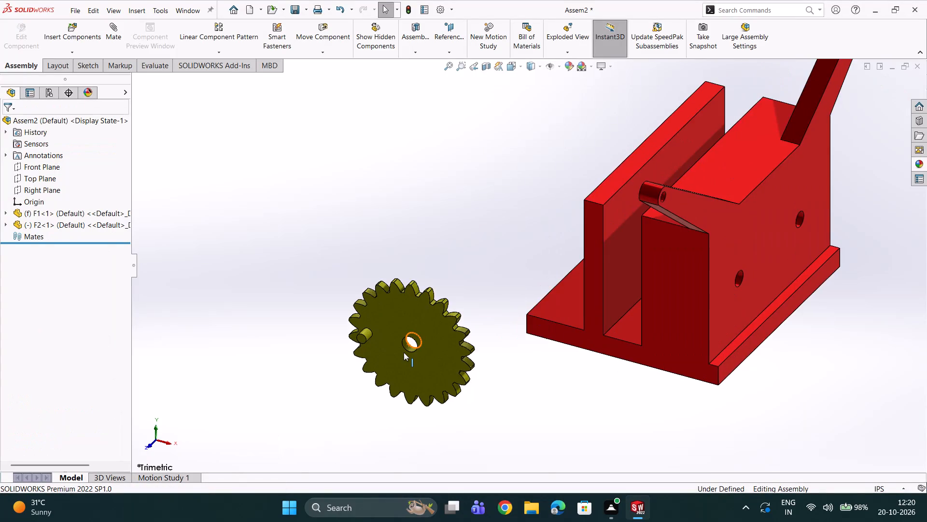
Add a concentric mate between the F2 gear's centre hole and the lower, front hole in F1's side wall.
{"action": "scroll", "coordinate": [405, 353], "scroll_direction": "down", "scroll_amount": 1}
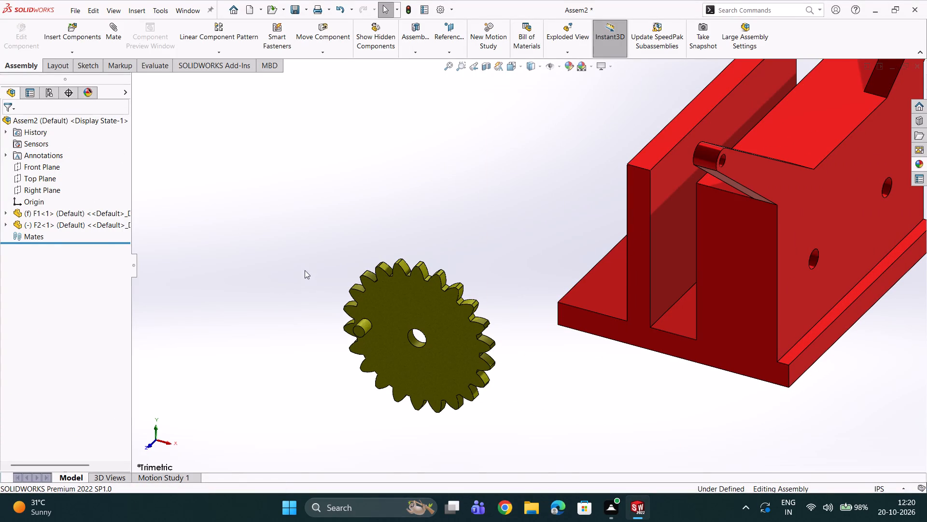
{"action": "left_click", "coordinate": [108, 35]}
{"action": "scroll", "coordinate": [419, 357], "scroll_direction": "down", "scroll_amount": 3}
{"action": "double_click", "coordinate": [416, 325]}
{"action": "scroll", "coordinate": [603, 315], "scroll_direction": "up", "scroll_amount": 3}
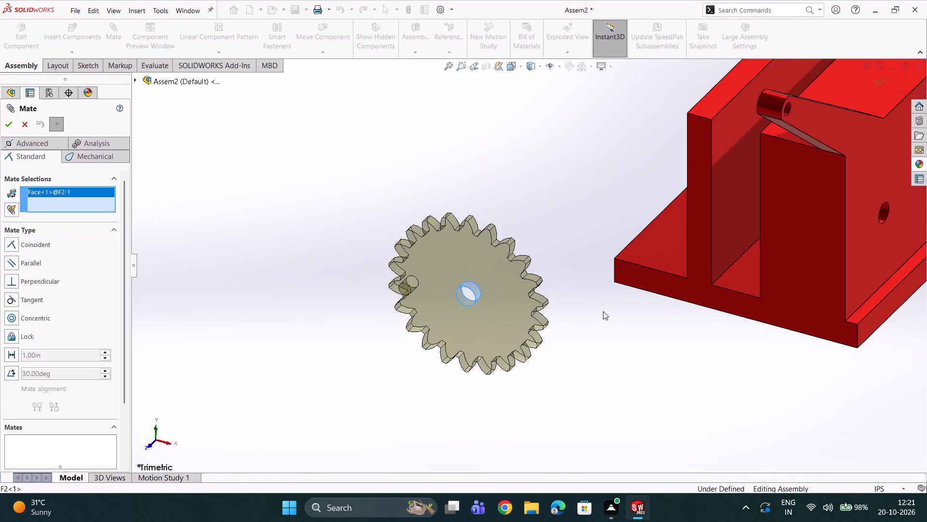
{"action": "scroll", "coordinate": [618, 300], "scroll_direction": "up", "scroll_amount": 3}
{"action": "scroll", "coordinate": [624, 290], "scroll_direction": "down", "scroll_amount": 4}
{"action": "scroll", "coordinate": [768, 227], "scroll_direction": "down", "scroll_amount": 3}
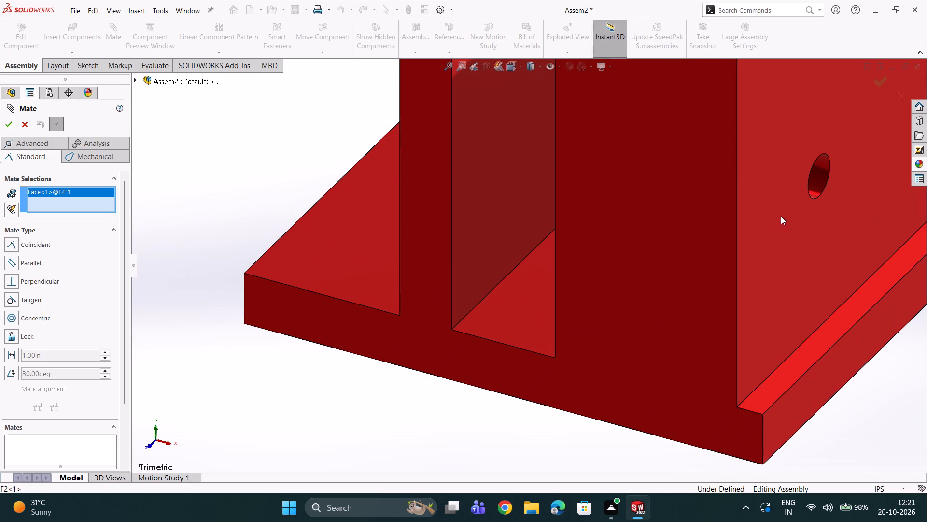
{"action": "left_click", "coordinate": [819, 180]}
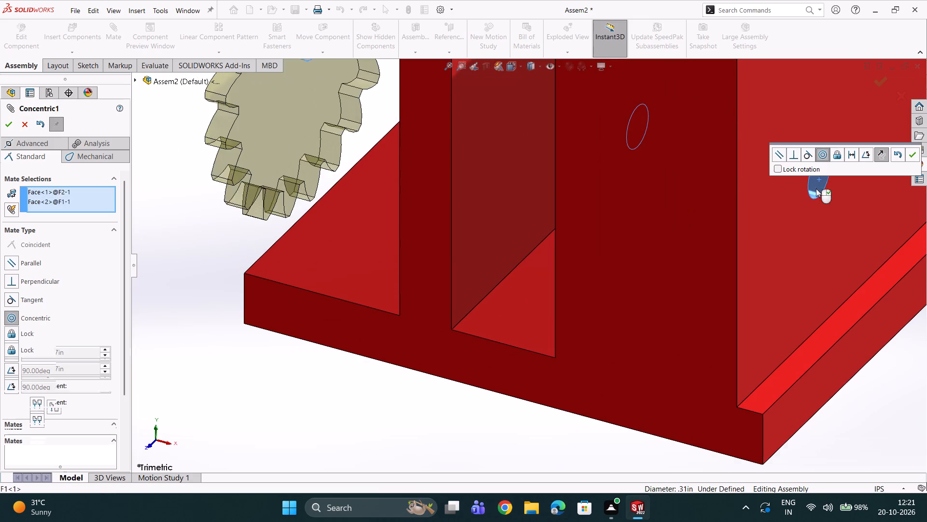
{"action": "left_click", "coordinate": [913, 159]}
Add a coincident mate between the F2 gear's flat face and F1's outer side face, flipping the alignment so the pin points outward.
{"action": "scroll", "coordinate": [498, 205], "scroll_direction": "up", "scroll_amount": 2}
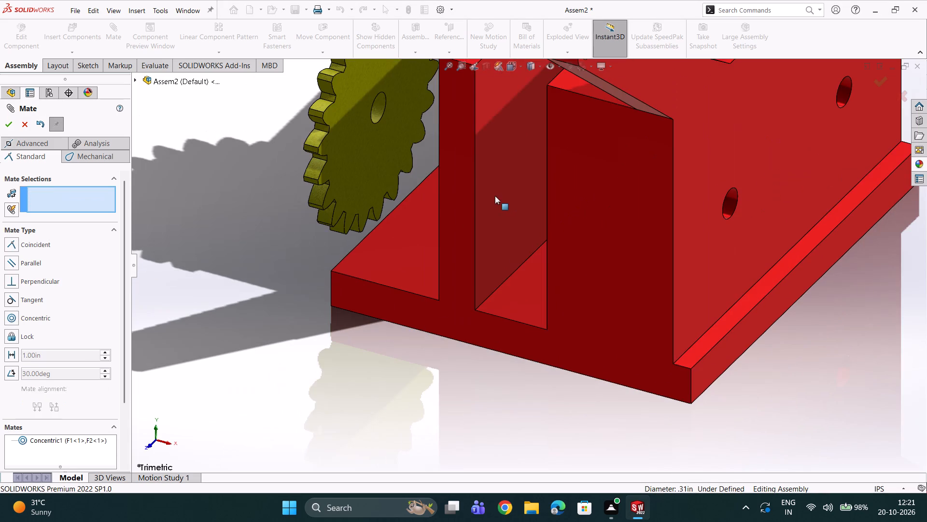
{"action": "scroll", "coordinate": [421, 180], "scroll_direction": "up", "scroll_amount": 2}
{"action": "scroll", "coordinate": [421, 163], "scroll_direction": "down", "scroll_amount": 1}
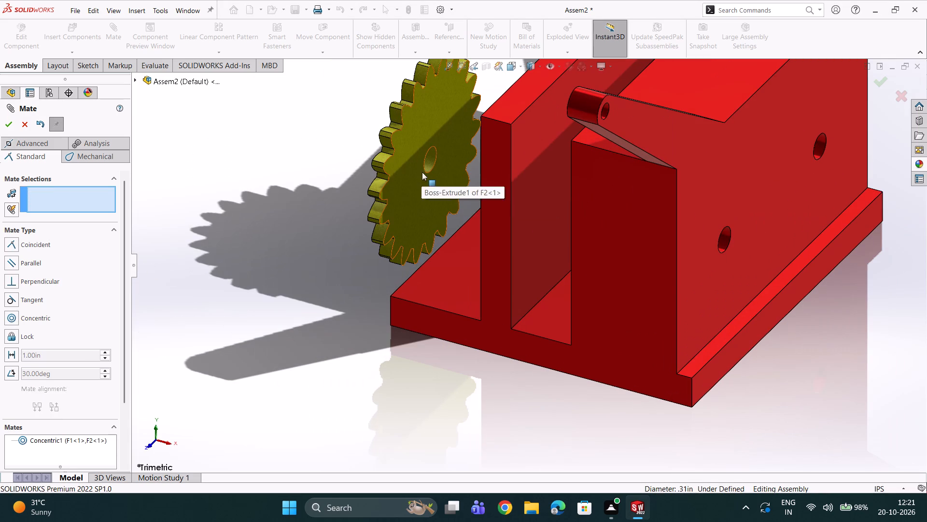
{"action": "middle_click_drag", "start_coordinate": [423, 173], "coordinate": [390, 142]}
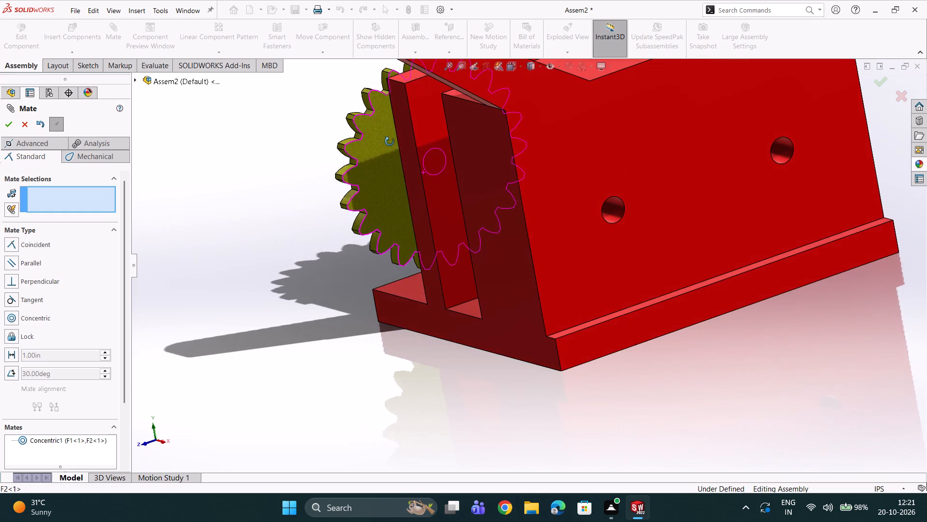
{"action": "middle_click_drag", "start_coordinate": [390, 142], "coordinate": [389, 142]}
{"action": "scroll", "coordinate": [389, 144], "scroll_direction": "up", "scroll_amount": 5}
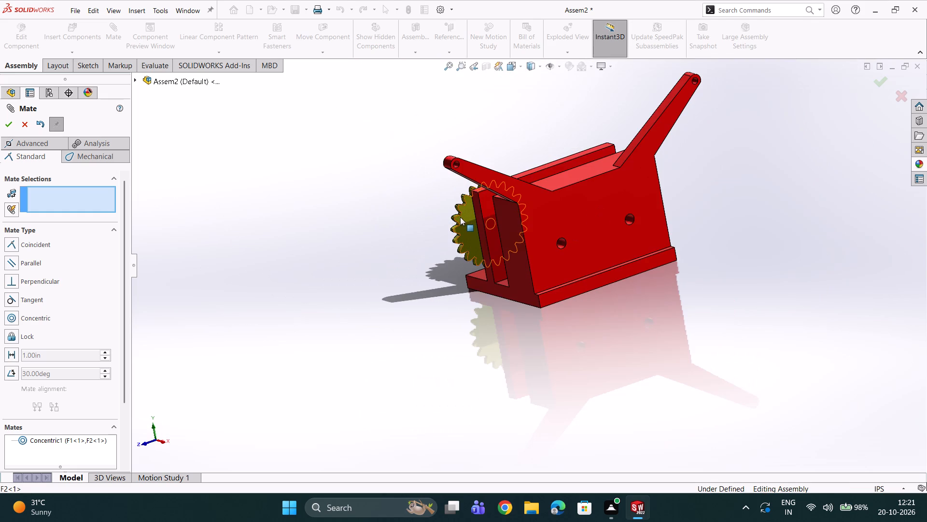
{"action": "double_click", "coordinate": [462, 218]}
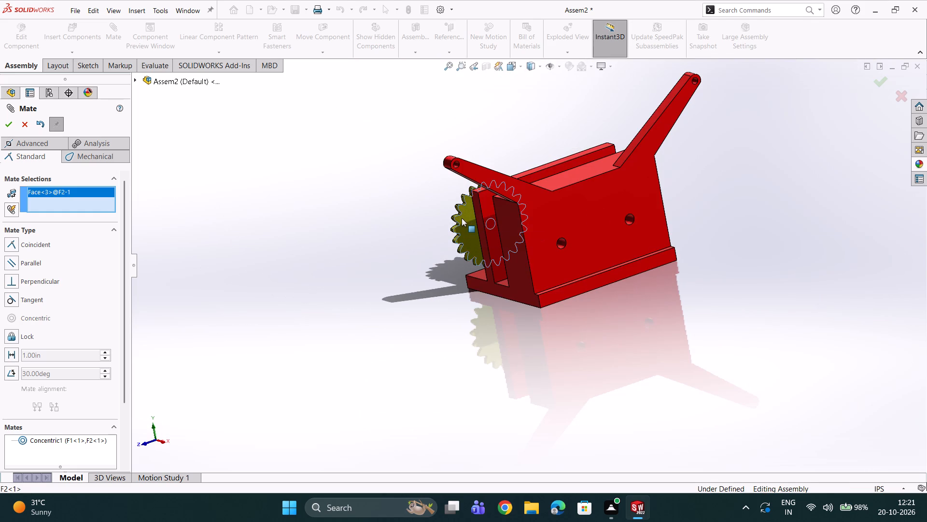
{"action": "left_click", "coordinate": [546, 228]}
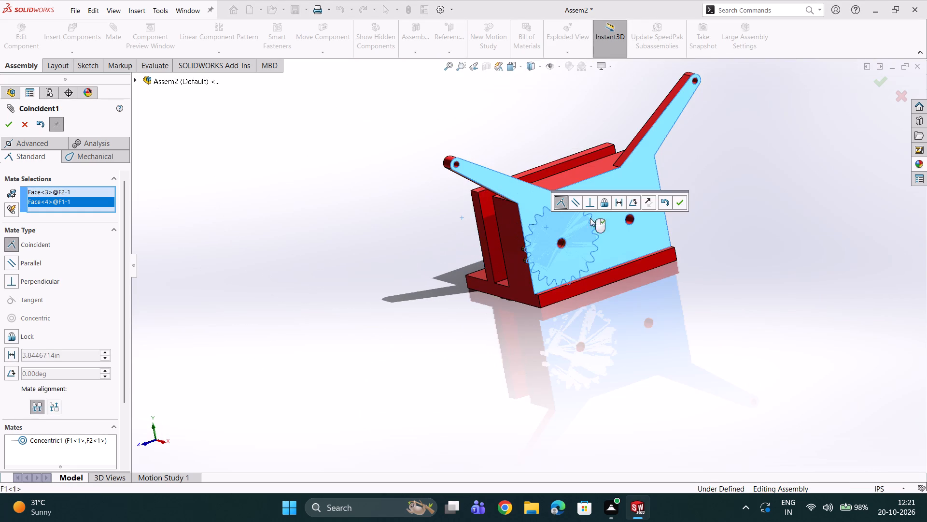
{"action": "left_click", "coordinate": [647, 200]}
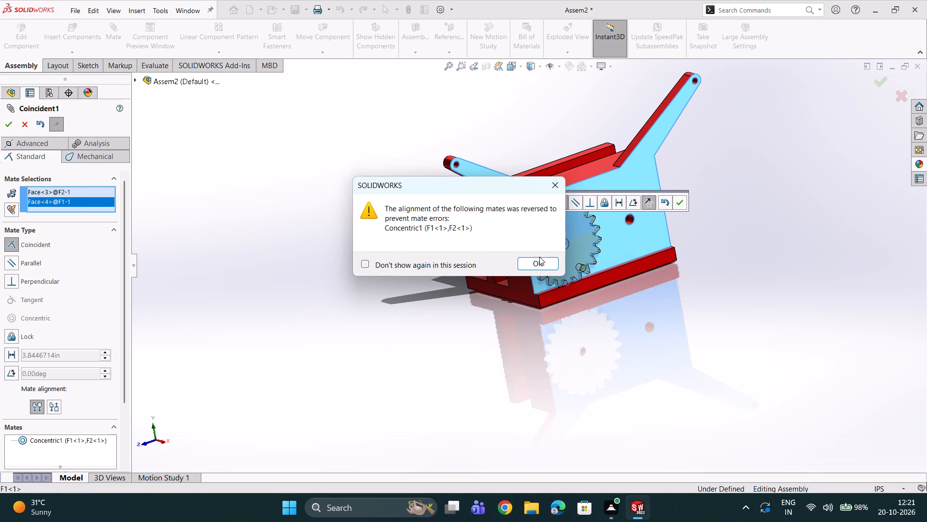
{"action": "left_click", "coordinate": [539, 257]}
{"action": "scroll", "coordinate": [552, 240], "scroll_direction": "down", "scroll_amount": 2}
{"action": "scroll", "coordinate": [603, 241], "scroll_direction": "down", "scroll_amount": 2}
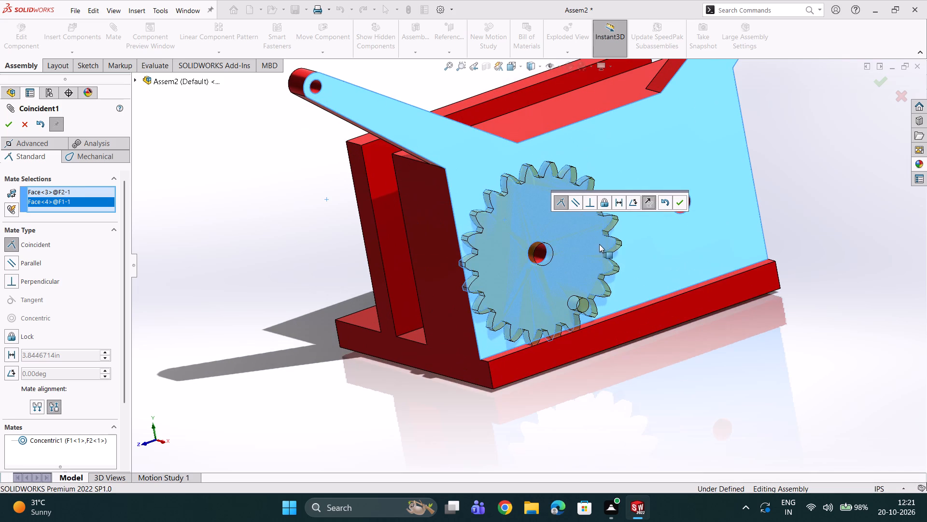
{"action": "scroll", "coordinate": [511, 273], "scroll_direction": "down", "scroll_amount": 2}
{"action": "middle_click_drag", "start_coordinate": [528, 272], "coordinate": [567, 278]}
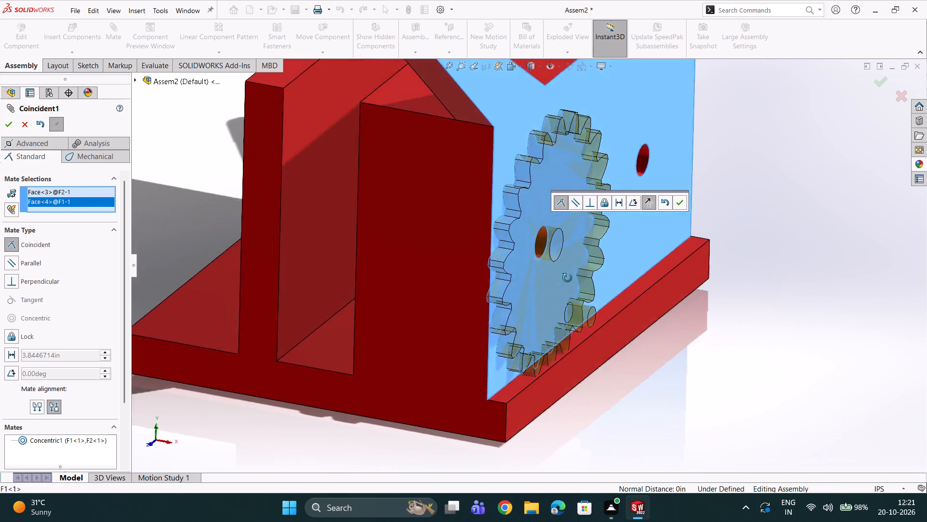
{"action": "middle_click_drag", "start_coordinate": [567, 278], "coordinate": [576, 292]}
{"action": "left_click", "coordinate": [676, 201]}
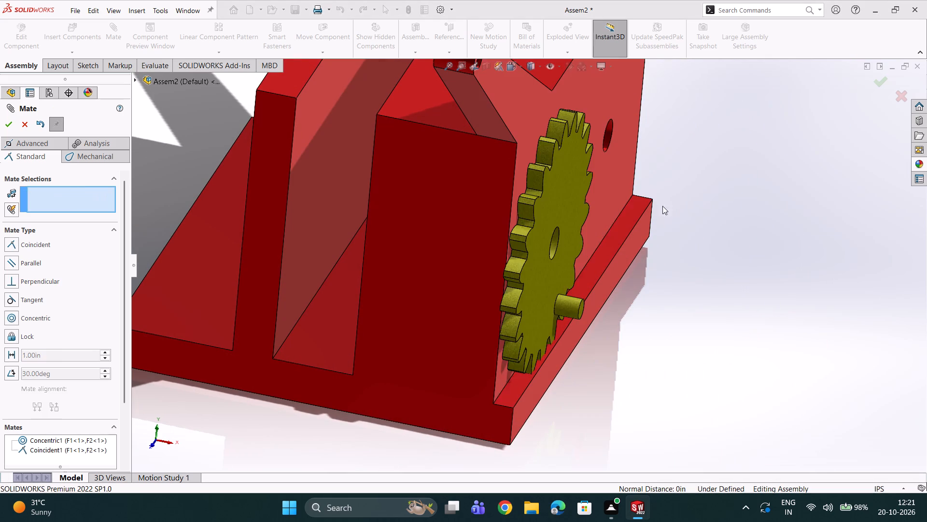
Rotate the F2 gear about its centre hole until its pin sits above and toward F1's front edge, and finish mating.
{"action": "scroll", "coordinate": [574, 232], "scroll_direction": "down", "scroll_amount": 3}
{"action": "middle_click_drag", "start_coordinate": [549, 247], "coordinate": [543, 251]}
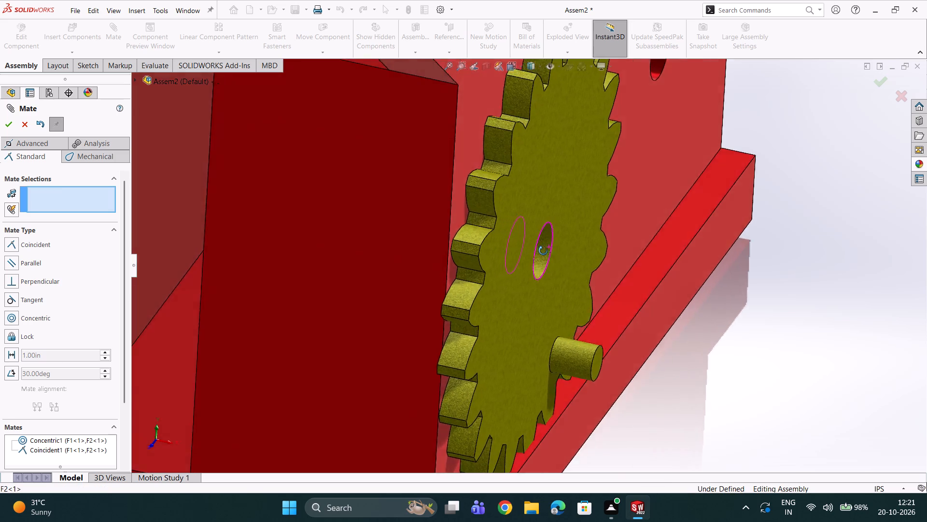
{"action": "middle_click_drag", "start_coordinate": [543, 251], "coordinate": [490, 232]}
{"action": "scroll", "coordinate": [489, 231], "scroll_direction": "up", "scroll_amount": 1}
{"action": "scroll", "coordinate": [584, 293], "scroll_direction": "up", "scroll_amount": 2}
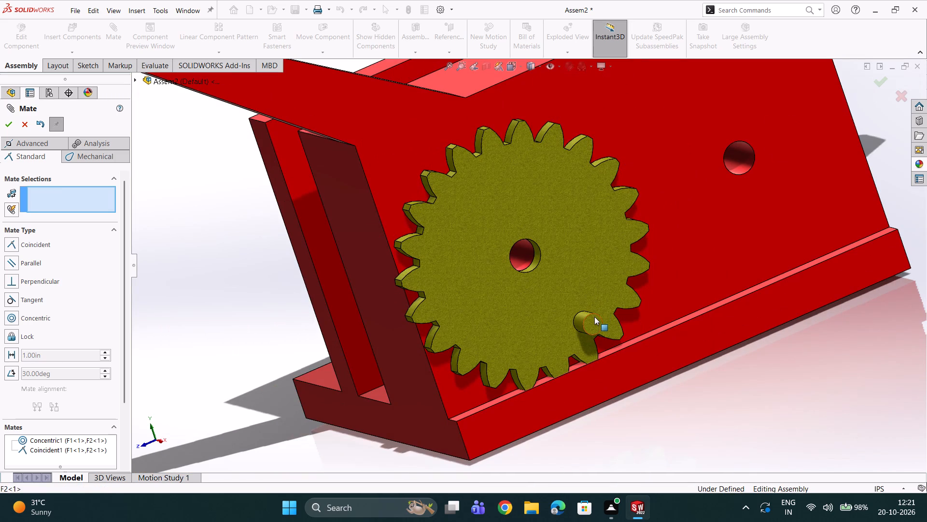
{"action": "left_click_drag", "start_coordinate": [594, 317], "coordinate": [453, 250]}
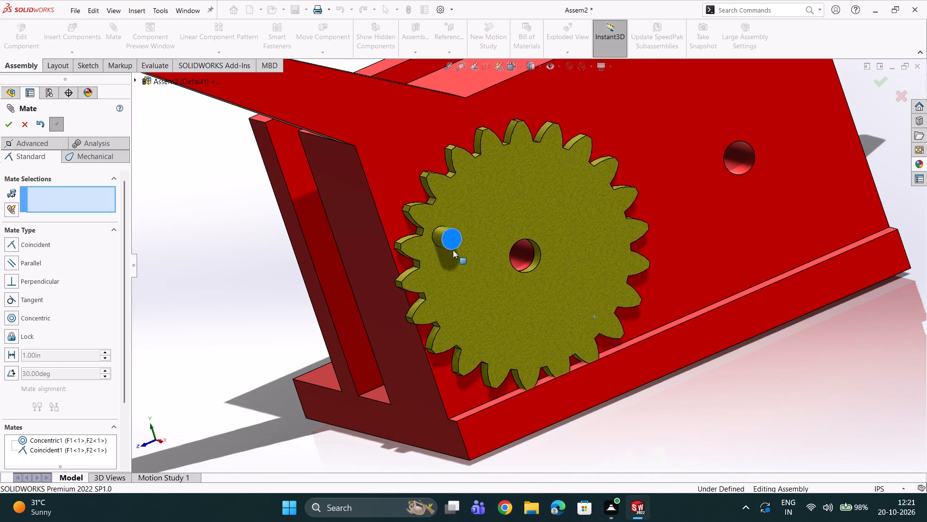
{"action": "left_click_drag", "start_coordinate": [453, 250], "coordinate": [490, 204]}
{"action": "scroll", "coordinate": [489, 210], "scroll_direction": "down", "scroll_amount": 1}
{"action": "scroll", "coordinate": [473, 229], "scroll_direction": "up", "scroll_amount": 1}
{"action": "scroll", "coordinate": [239, 250], "scroll_direction": "up", "scroll_amount": 2}
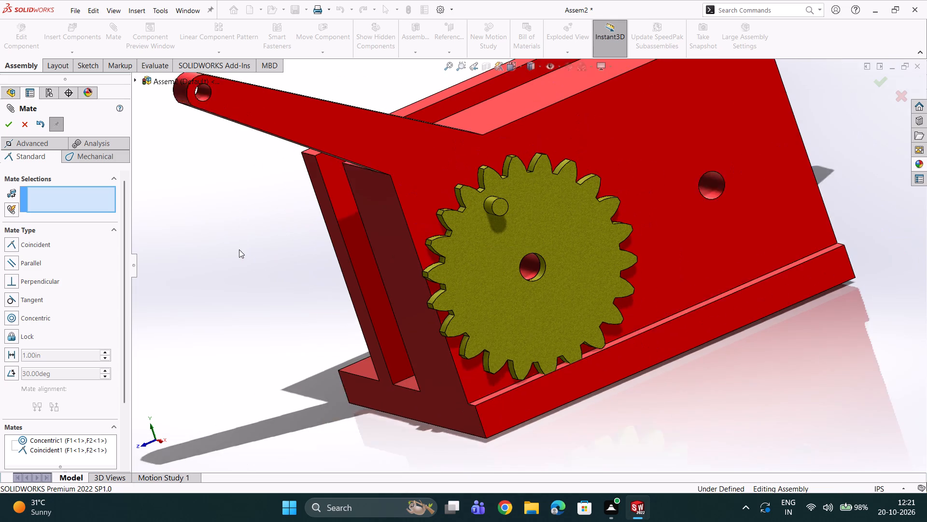
{"action": "left_click", "coordinate": [279, 263]}
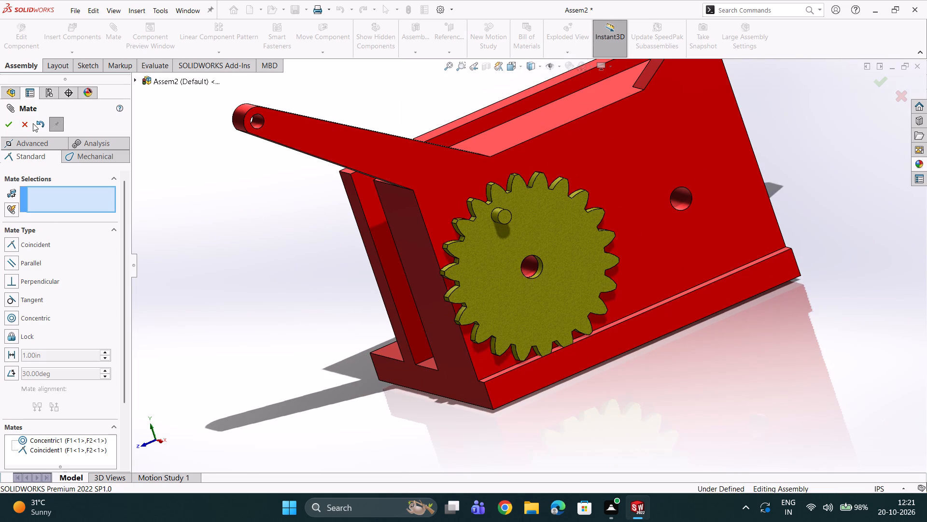
{"action": "left_click", "coordinate": [28, 123]}
Turn the F2 gear slightly further so its pin moves closer to F1's front edge.
{"action": "scroll", "coordinate": [510, 317], "scroll_direction": "down", "scroll_amount": 2}
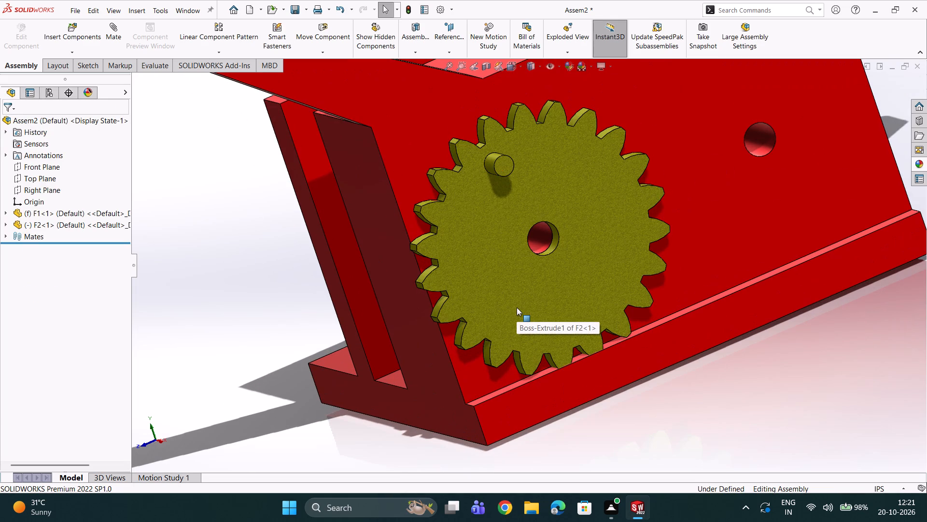
{"action": "scroll", "coordinate": [519, 299], "scroll_direction": "up", "scroll_amount": 3}
{"action": "scroll", "coordinate": [514, 246], "scroll_direction": "down", "scroll_amount": 3}
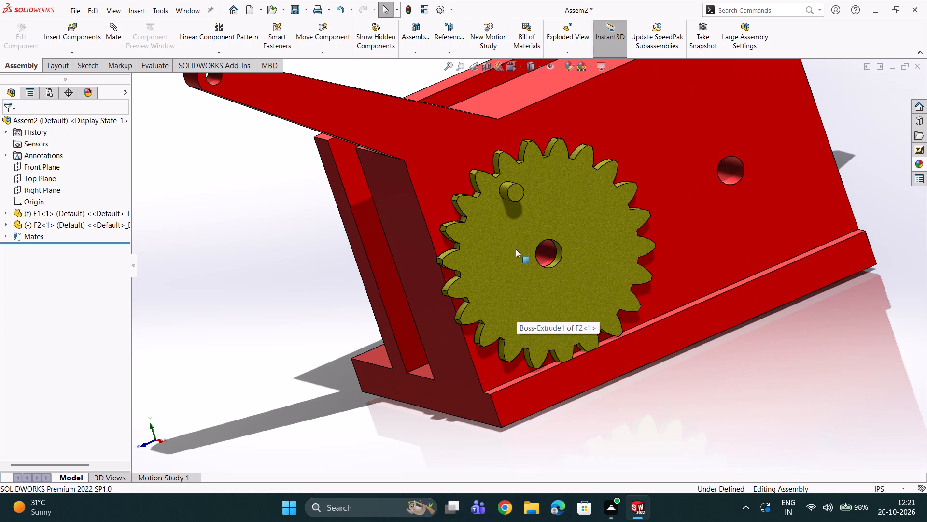
{"action": "scroll", "coordinate": [516, 248], "scroll_direction": "up", "scroll_amount": 1}
{"action": "scroll", "coordinate": [520, 249], "scroll_direction": "down", "scroll_amount": 1}
{"action": "scroll", "coordinate": [520, 251], "scroll_direction": "up", "scroll_amount": 2}
{"action": "middle_click_drag", "start_coordinate": [520, 253], "coordinate": [514, 252]}
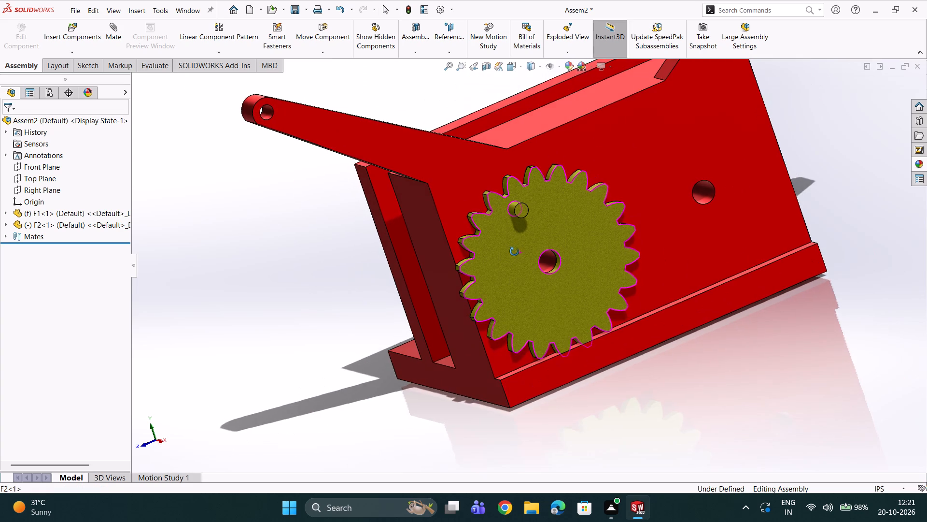
{"action": "middle_click_drag", "start_coordinate": [514, 252], "coordinate": [493, 246]}
{"action": "scroll", "coordinate": [520, 237], "scroll_direction": "down", "scroll_amount": 1}
{"action": "left_click_drag", "start_coordinate": [573, 212], "coordinate": [576, 213]}
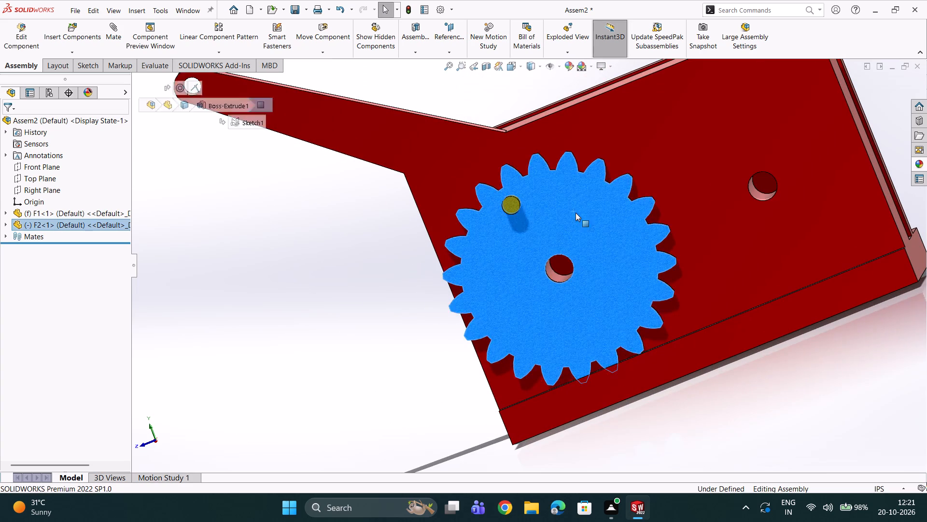
{"action": "left_click_drag", "start_coordinate": [576, 213], "coordinate": [564, 232]}
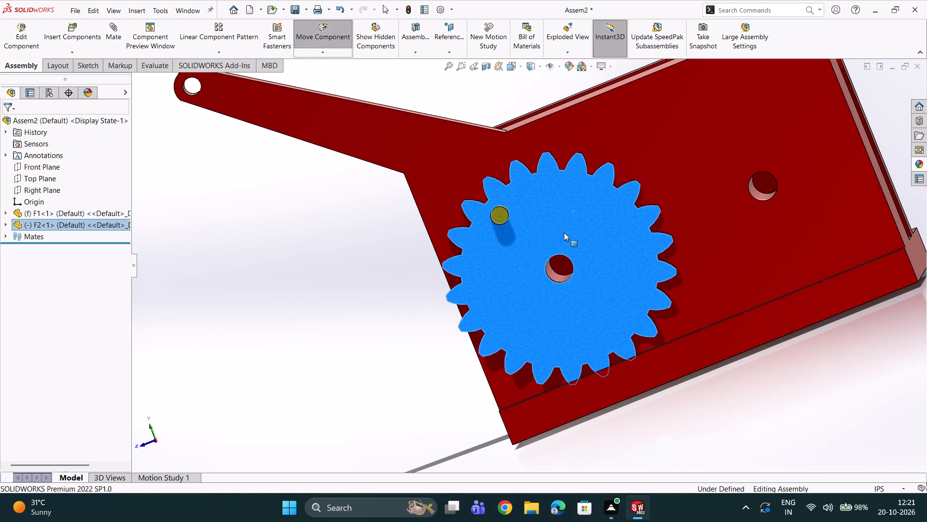
{"action": "left_click_drag", "start_coordinate": [564, 232], "coordinate": [565, 232]}
{"action": "left_click", "coordinate": [355, 280]}
Examine how the mounted F2 gear sits against F1's side face from several angles.
{"action": "scroll", "coordinate": [508, 271], "scroll_direction": "down", "scroll_amount": 2}
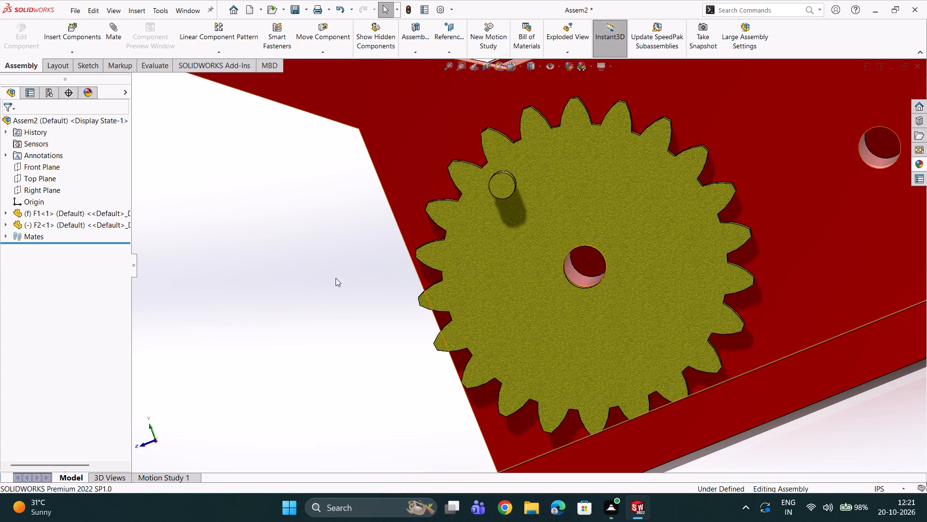
{"action": "scroll", "coordinate": [342, 277], "scroll_direction": "up", "scroll_amount": 1}
{"action": "middle_click_drag", "start_coordinate": [346, 276], "coordinate": [398, 270]}
{"action": "scroll", "coordinate": [438, 317], "scroll_direction": "down", "scroll_amount": 2}
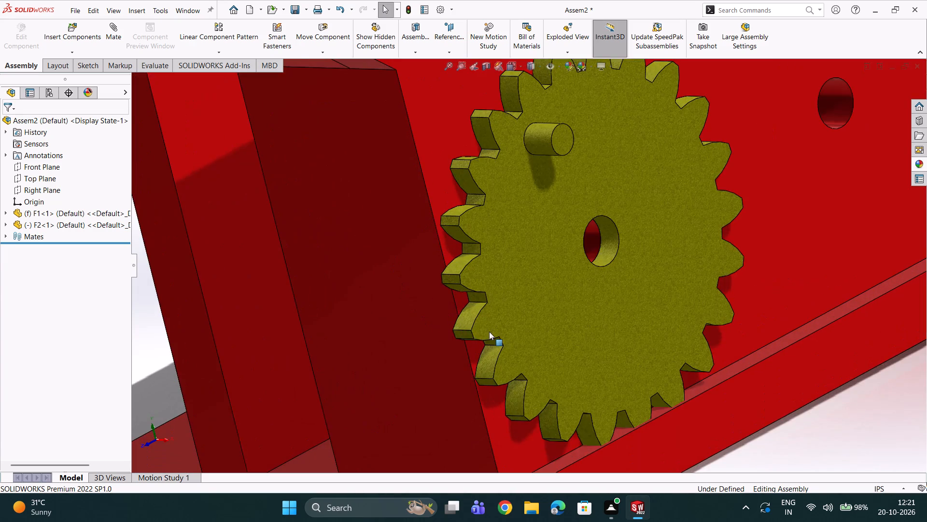
{"action": "scroll", "coordinate": [490, 332], "scroll_direction": "up", "scroll_amount": 2}
{"action": "scroll", "coordinate": [531, 319], "scroll_direction": "down", "scroll_amount": 1}
{"action": "scroll", "coordinate": [531, 319], "scroll_direction": "up", "scroll_amount": 2}
{"action": "middle_click_drag", "start_coordinate": [537, 312], "coordinate": [520, 307]}
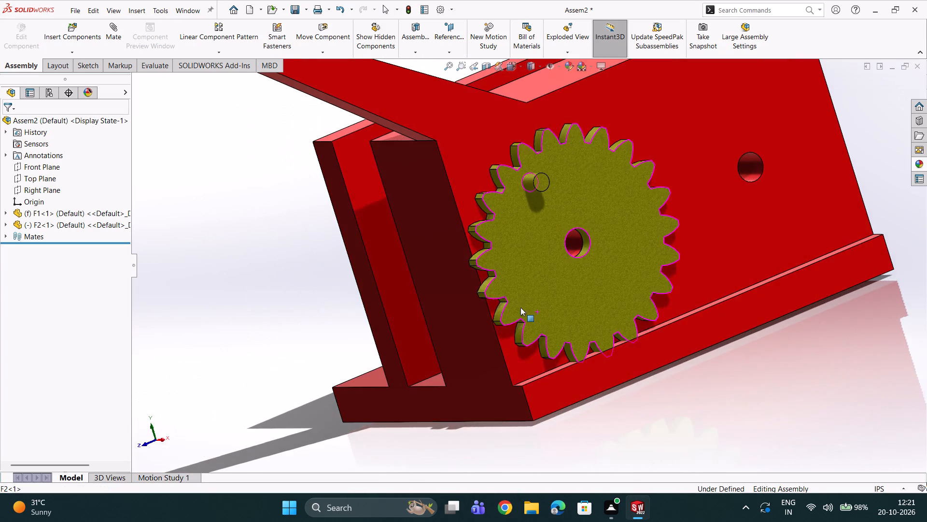
{"action": "scroll", "coordinate": [403, 339], "scroll_direction": "up", "scroll_amount": 2}
{"action": "left_click", "coordinate": [302, 336]}
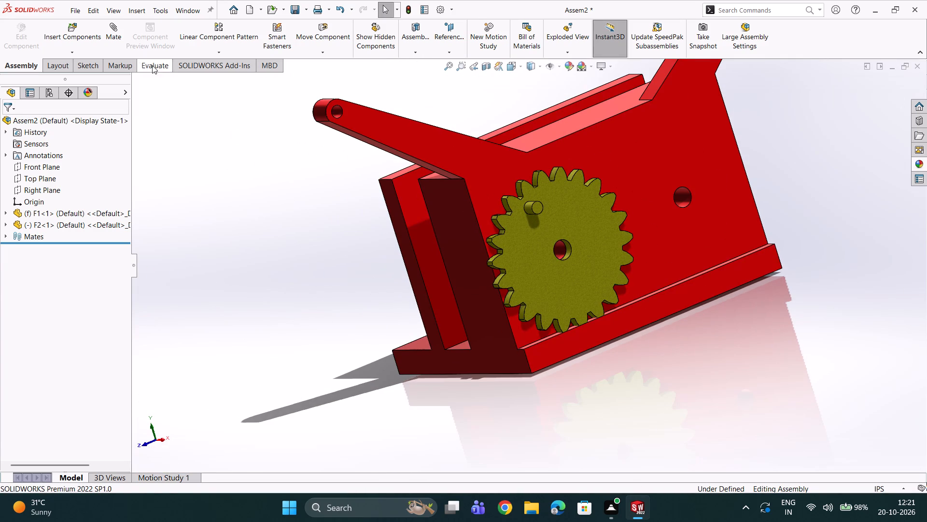
{"action": "scroll", "coordinate": [570, 181], "scroll_direction": "down", "scroll_amount": 1}
{"action": "scroll", "coordinate": [560, 231], "scroll_direction": "up", "scroll_amount": 1}
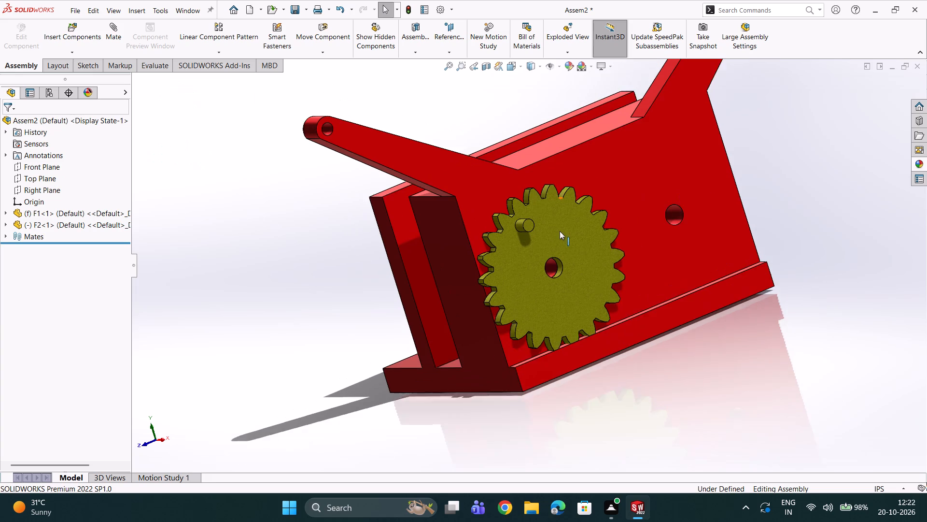
Copy the F2 gear with its mates onto F1's second side hole, reusing the concentric and coincident mates with the hole and outer side face.
{"action": "scroll", "coordinate": [560, 232], "scroll_direction": "down", "scroll_amount": 4}
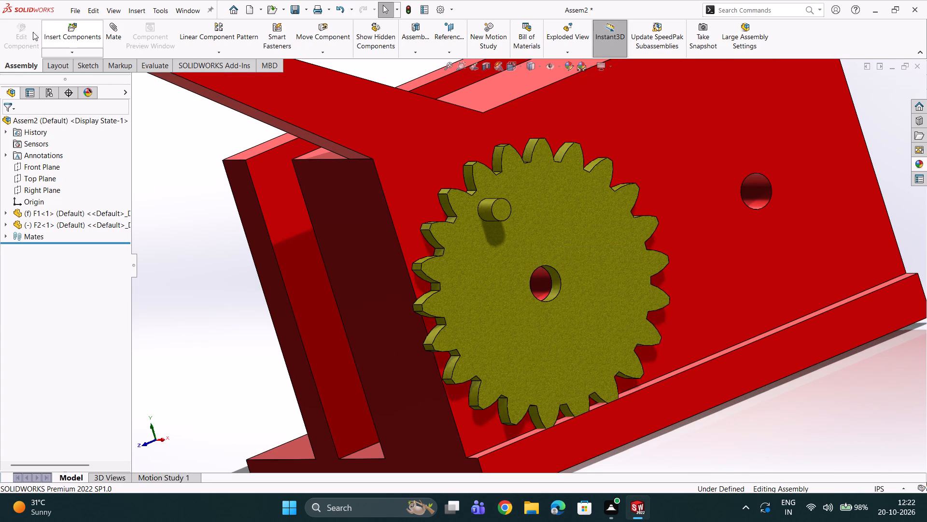
{"action": "left_click", "coordinate": [67, 48]}
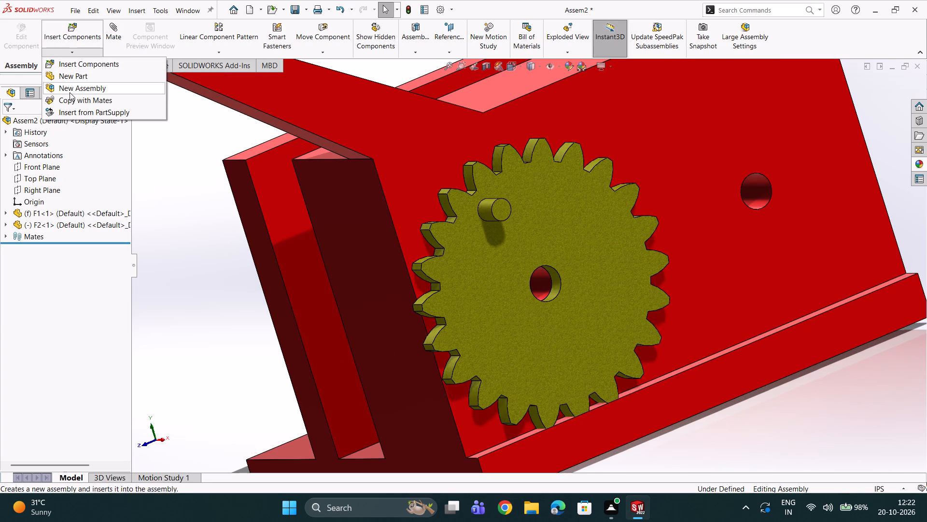
{"action": "left_click", "coordinate": [70, 97]}
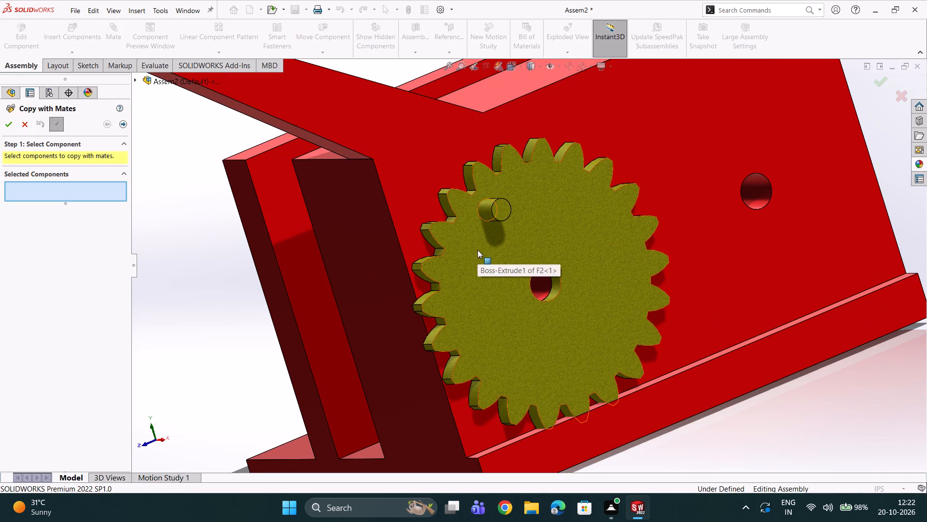
{"action": "left_click", "coordinate": [478, 250]}
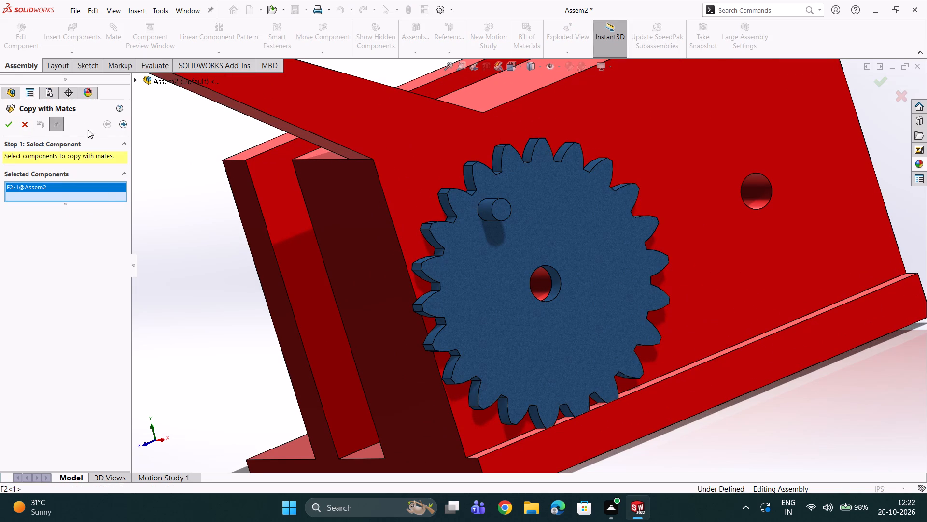
{"action": "left_click", "coordinate": [123, 124]}
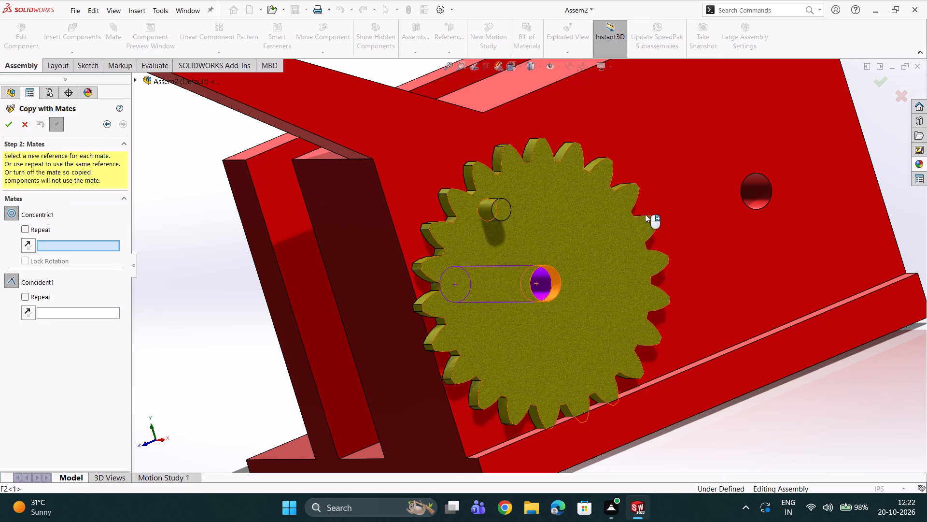
{"action": "scroll", "coordinate": [739, 205], "scroll_direction": "down", "scroll_amount": 1}
{"action": "double_click", "coordinate": [753, 196]}
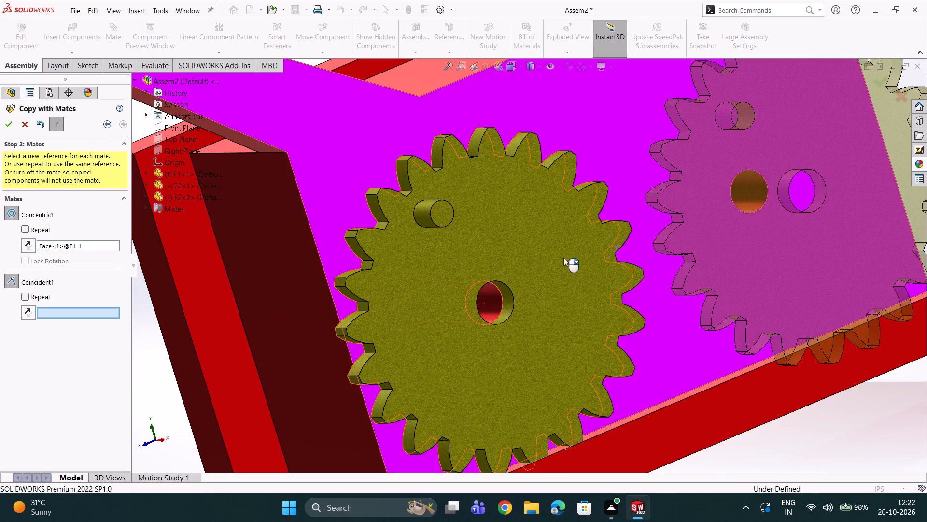
{"action": "left_click", "coordinate": [645, 133]}
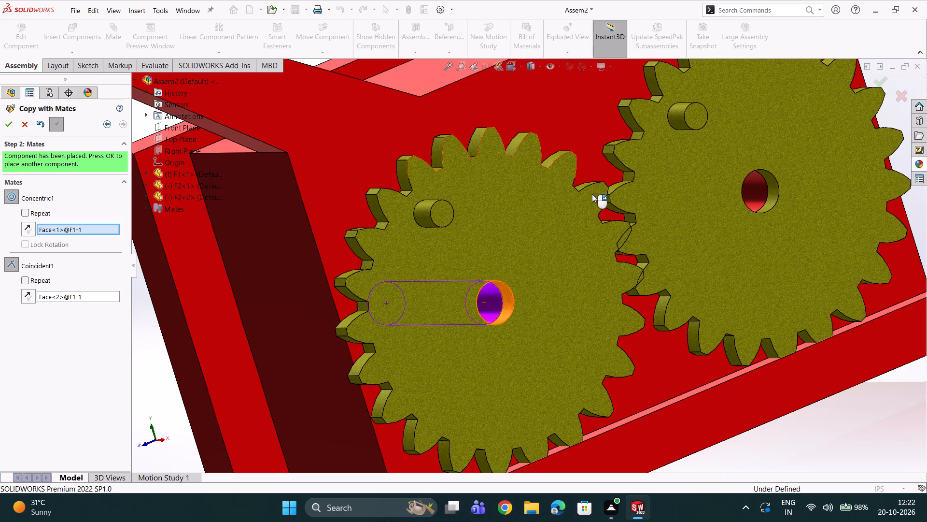
{"action": "double_click", "coordinate": [11, 125]}
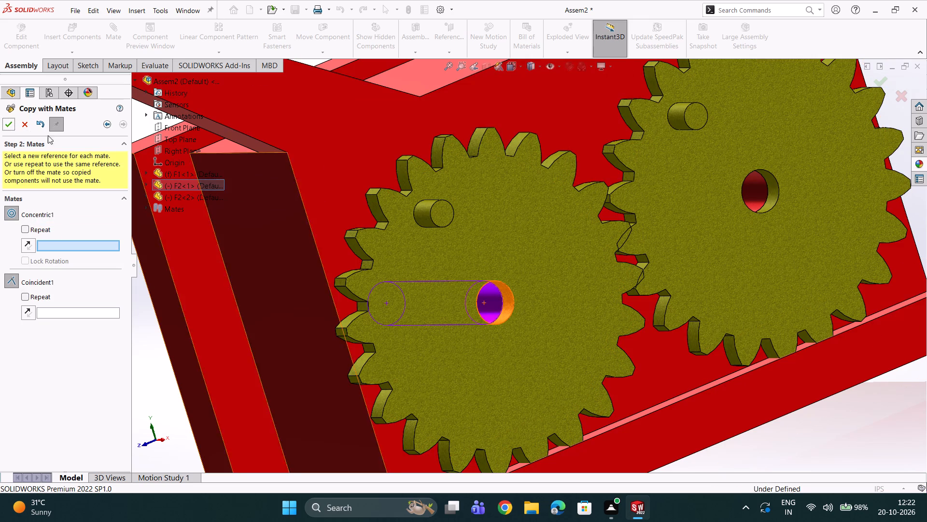
{"action": "left_click", "coordinate": [29, 125]}
Rotate the first F2 gear slightly about its centre hole so its teeth fit between those of the second F2 gear.
{"action": "scroll", "coordinate": [253, 170], "scroll_direction": "up", "scroll_amount": 2}
{"action": "scroll", "coordinate": [519, 219], "scroll_direction": "down", "scroll_amount": 2}
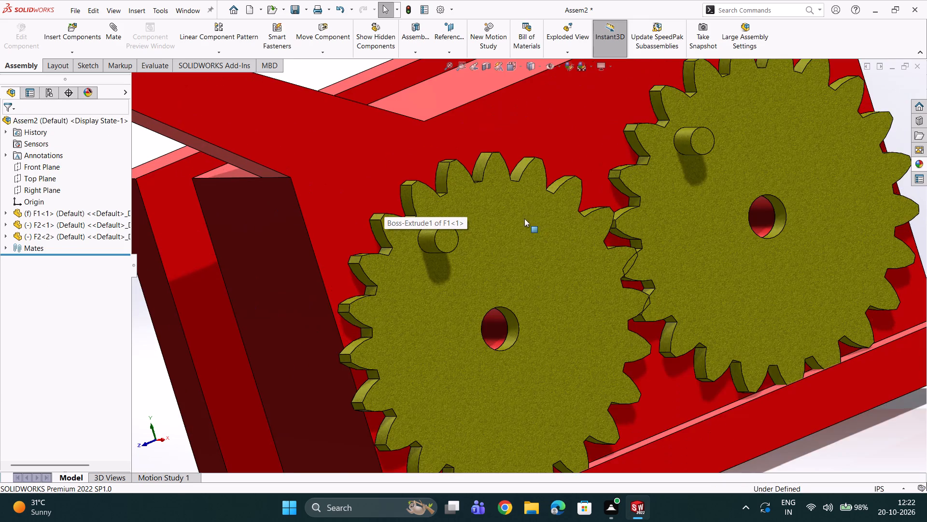
{"action": "scroll", "coordinate": [607, 224], "scroll_direction": "down", "scroll_amount": 3}
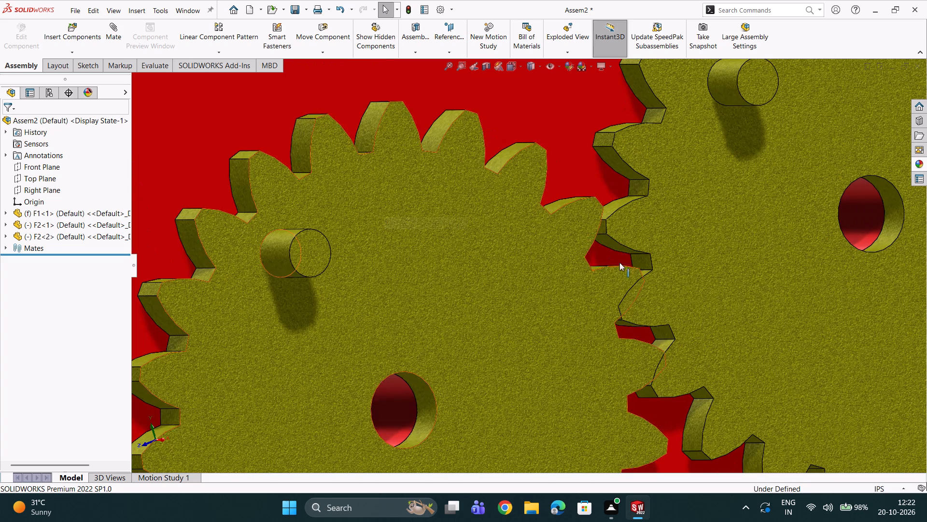
{"action": "scroll", "coordinate": [623, 251], "scroll_direction": "up", "scroll_amount": 1}
{"action": "scroll", "coordinate": [621, 247], "scroll_direction": "down", "scroll_amount": 1}
{"action": "middle_click_drag", "start_coordinate": [621, 247], "coordinate": [570, 283]}
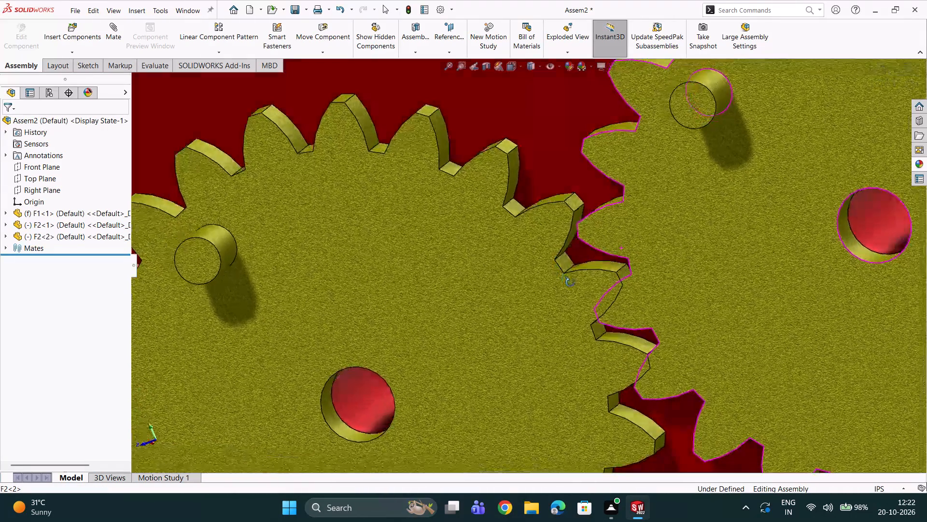
{"action": "middle_click_drag", "start_coordinate": [570, 283], "coordinate": [579, 260]}
{"action": "left_click", "coordinate": [496, 285]}
{"action": "left_click_drag", "start_coordinate": [496, 285], "coordinate": [492, 274]}
{"action": "left_click_drag", "start_coordinate": [492, 273], "coordinate": [487, 264]}
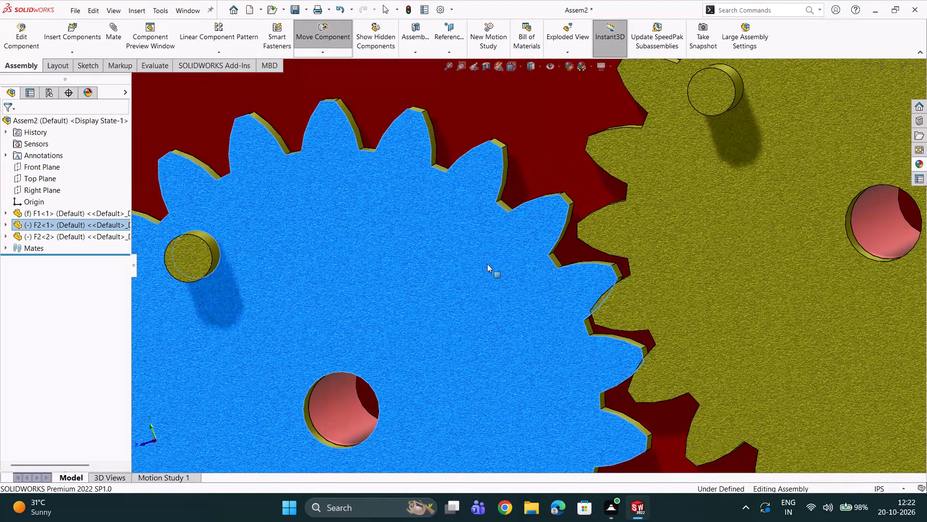
{"action": "left_click_drag", "start_coordinate": [487, 264], "coordinate": [484, 264]}
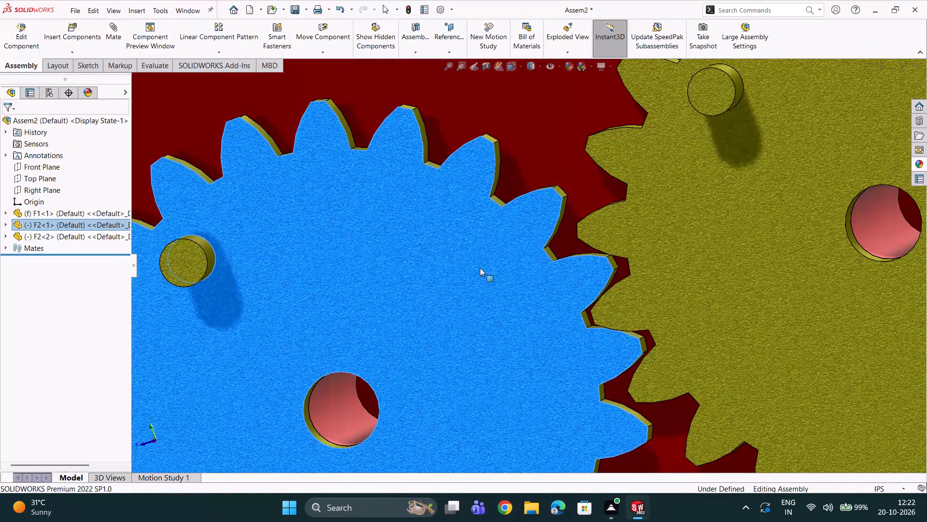
{"action": "left_click", "coordinate": [213, 121]}
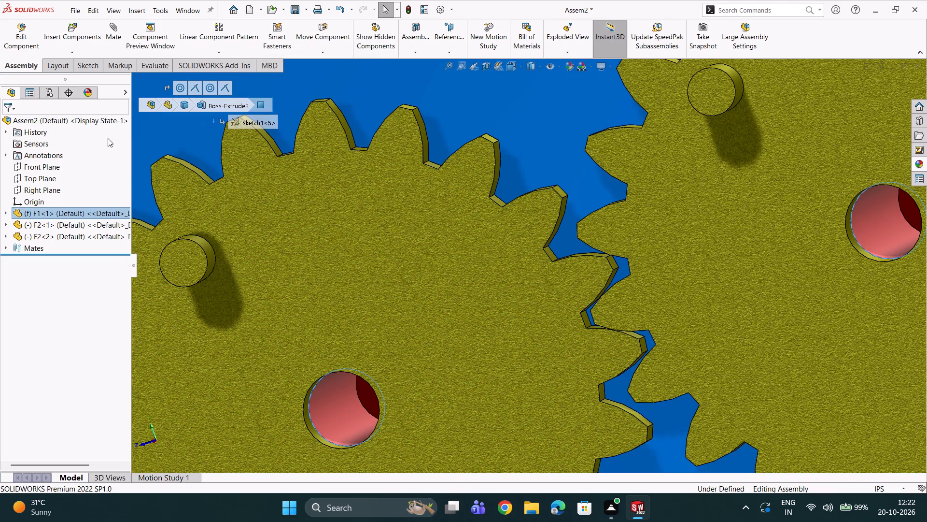
{"action": "scroll", "coordinate": [225, 314], "scroll_direction": "up", "scroll_amount": 3}
{"action": "left_click", "coordinate": [196, 306]}
Examine how the two F2 gears' teeth mesh and how both gears sit against F1's side face.
{"action": "scroll", "coordinate": [220, 304], "scroll_direction": "up", "scroll_amount": 1}
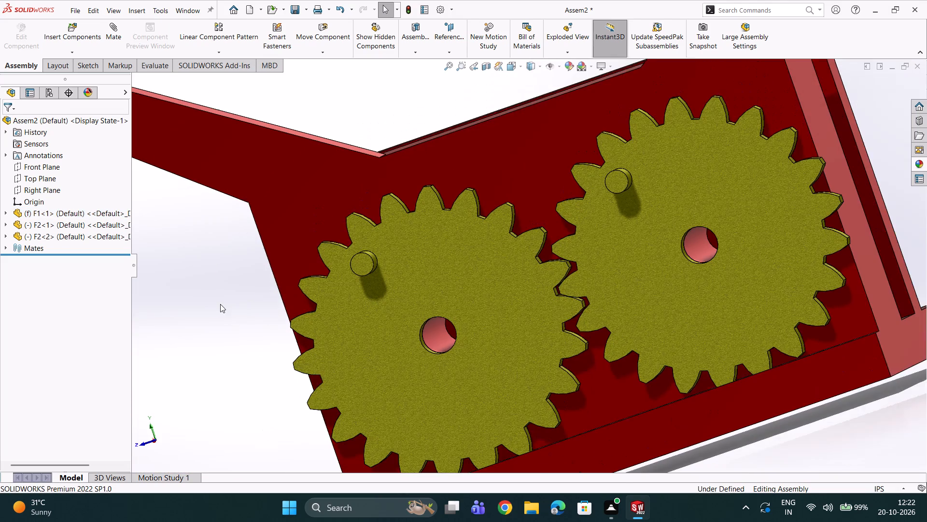
{"action": "scroll", "coordinate": [330, 304], "scroll_direction": "down", "scroll_amount": 2}
{"action": "scroll", "coordinate": [599, 286], "scroll_direction": "down", "scroll_amount": 1}
{"action": "scroll", "coordinate": [667, 294], "scroll_direction": "down", "scroll_amount": 1}
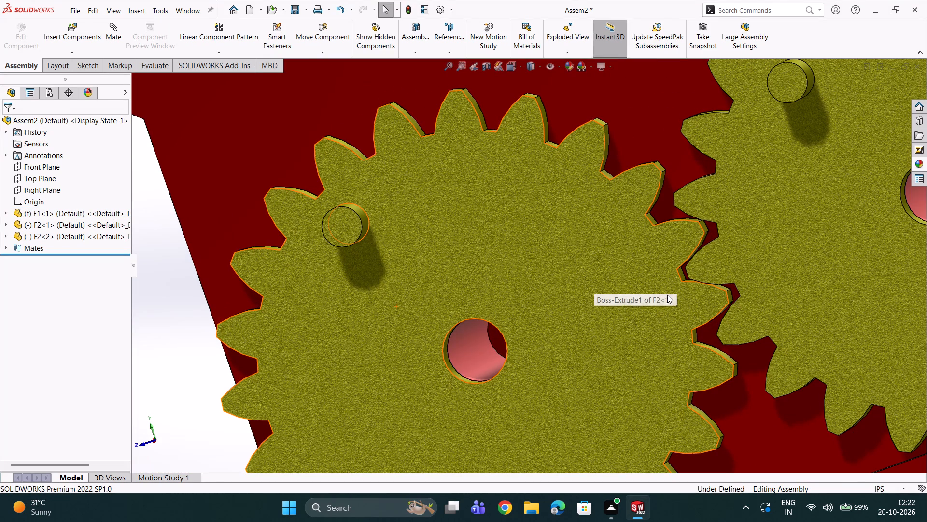
{"action": "scroll", "coordinate": [343, 276], "scroll_direction": "up", "scroll_amount": 2}
{"action": "scroll", "coordinate": [236, 274], "scroll_direction": "up", "scroll_amount": 1}
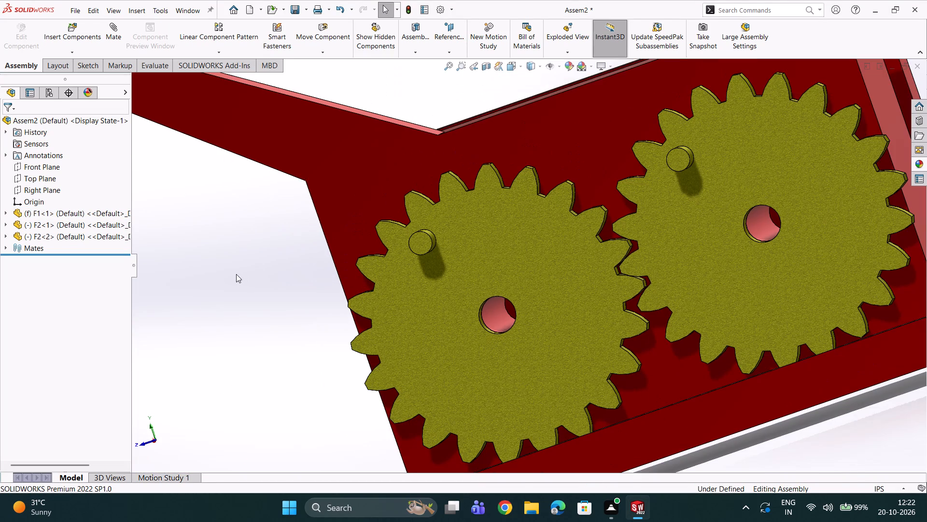
{"action": "middle_click_drag", "start_coordinate": [238, 276], "coordinate": [276, 271]}
{"action": "scroll", "coordinate": [276, 271], "scroll_direction": "up", "scroll_amount": 3}
{"action": "scroll", "coordinate": [265, 273], "scroll_direction": "down", "scroll_amount": 3}
{"action": "scroll", "coordinate": [273, 272], "scroll_direction": "up", "scroll_amount": 2}
{"action": "scroll", "coordinate": [455, 291], "scroll_direction": "up", "scroll_amount": 2}
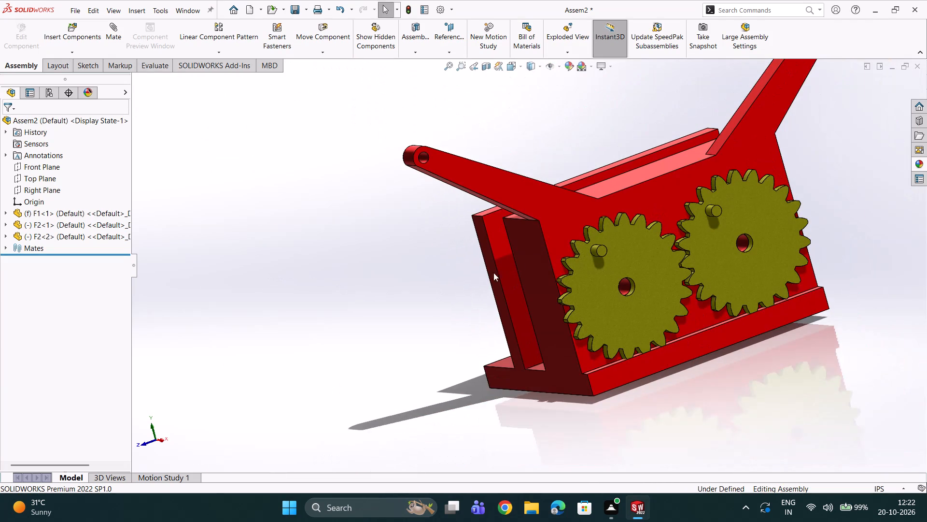
{"action": "scroll", "coordinate": [654, 219], "scroll_direction": "down", "scroll_amount": 4}
{"action": "scroll", "coordinate": [653, 207], "scroll_direction": "up", "scroll_amount": 2}
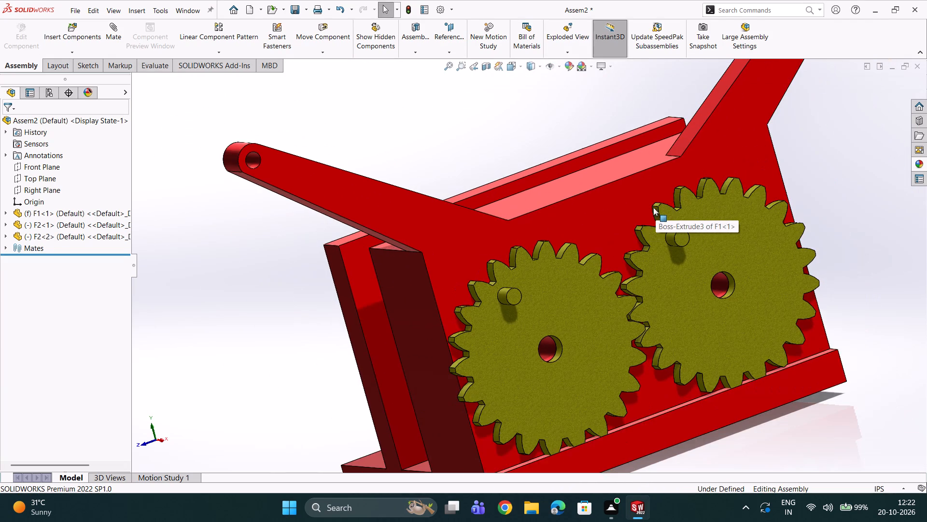
{"action": "scroll", "coordinate": [761, 225], "scroll_direction": "up", "scroll_amount": 2}
{"action": "scroll", "coordinate": [800, 213], "scroll_direction": "down", "scroll_amount": 1}
{"action": "scroll", "coordinate": [646, 246], "scroll_direction": "up", "scroll_amount": 1}
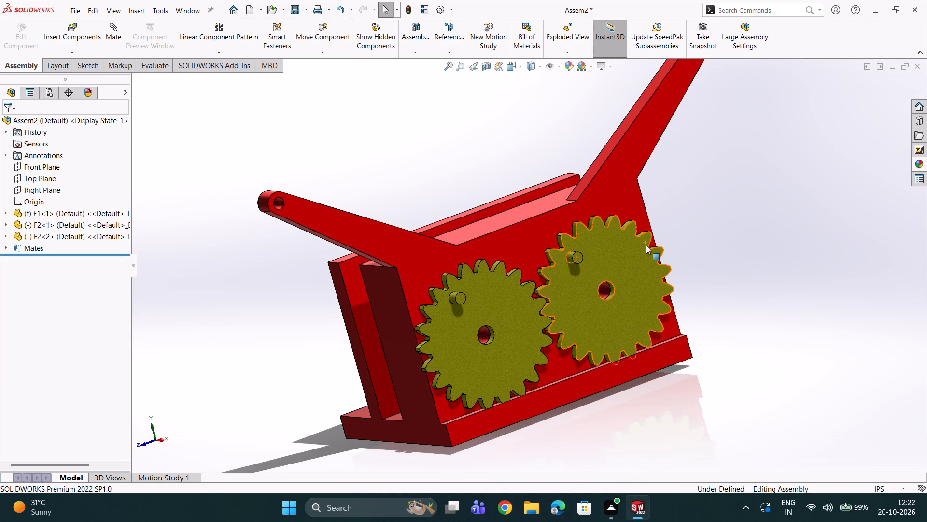
{"action": "scroll", "coordinate": [689, 228], "scroll_direction": "up", "scroll_amount": 1}
{"action": "scroll", "coordinate": [689, 229], "scroll_direction": "down", "scroll_amount": 1}
{"action": "scroll", "coordinate": [521, 264], "scroll_direction": "down", "scroll_amount": 2}
{"action": "scroll", "coordinate": [481, 266], "scroll_direction": "up", "scroll_amount": 1}
{"action": "scroll", "coordinate": [285, 312], "scroll_direction": "up", "scroll_amount": 1}
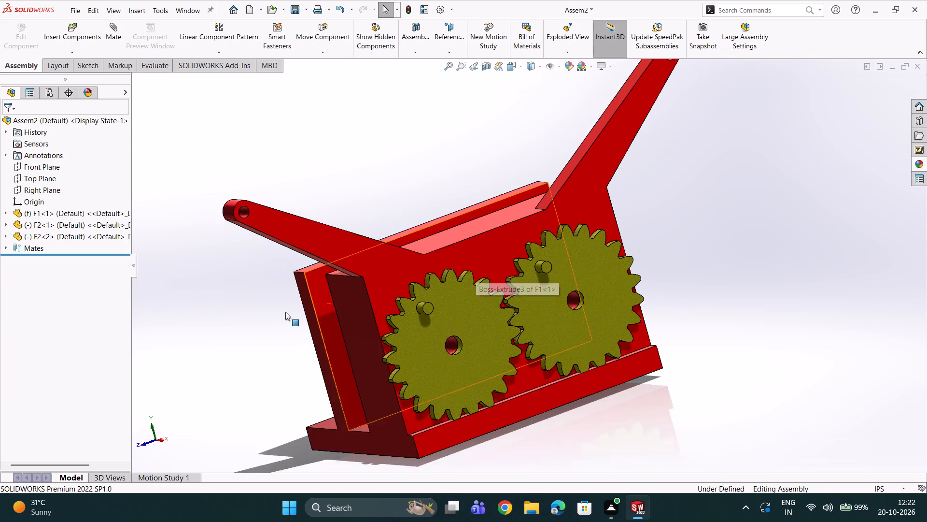
{"action": "scroll", "coordinate": [285, 312], "scroll_direction": "up", "scroll_amount": 1}
{"action": "scroll", "coordinate": [289, 312], "scroll_direction": "down", "scroll_amount": 3}
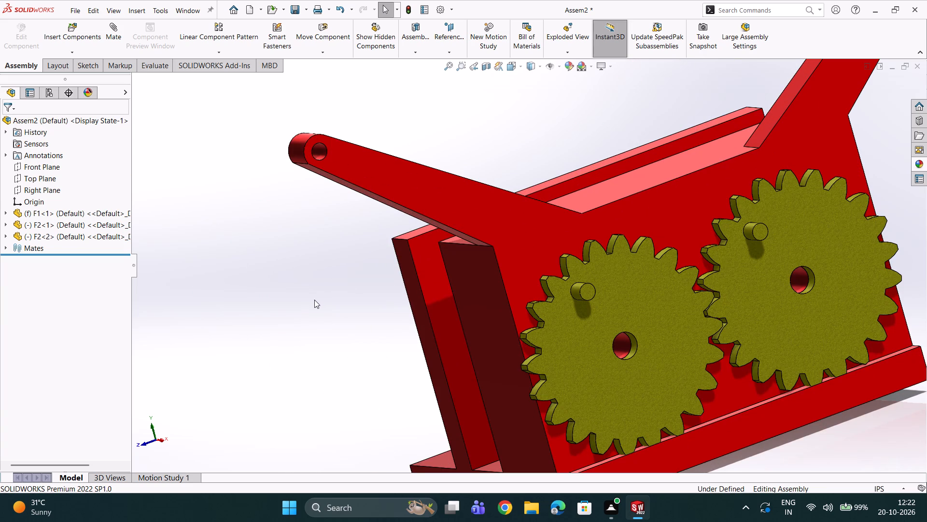
{"action": "left_click", "coordinate": [314, 300]}
{"action": "scroll", "coordinate": [349, 319], "scroll_direction": "up", "scroll_amount": 3}
{"action": "scroll", "coordinate": [574, 301], "scroll_direction": "down", "scroll_amount": 4}
{"action": "scroll", "coordinate": [633, 299], "scroll_direction": "down", "scroll_amount": 2}
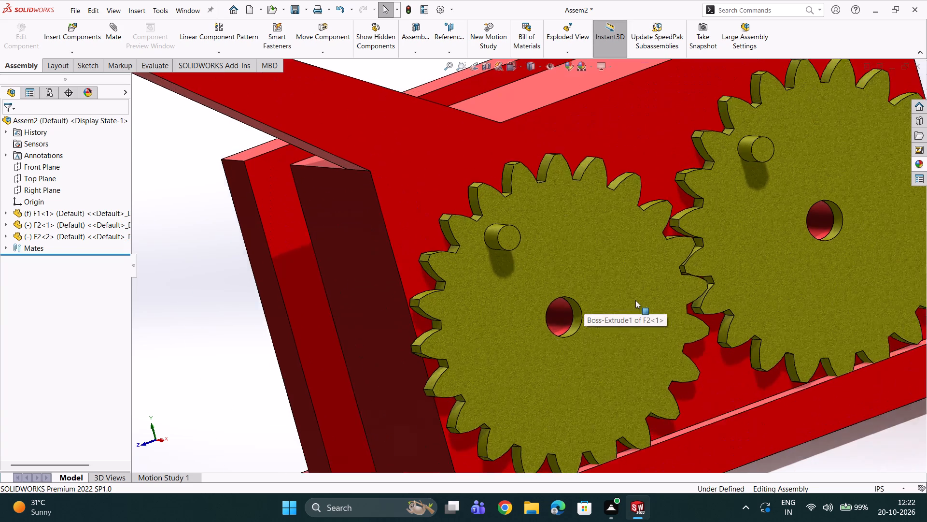
{"action": "scroll", "coordinate": [671, 309], "scroll_direction": "down", "scroll_amount": 2}
{"action": "middle_click", "coordinate": [667, 304]}
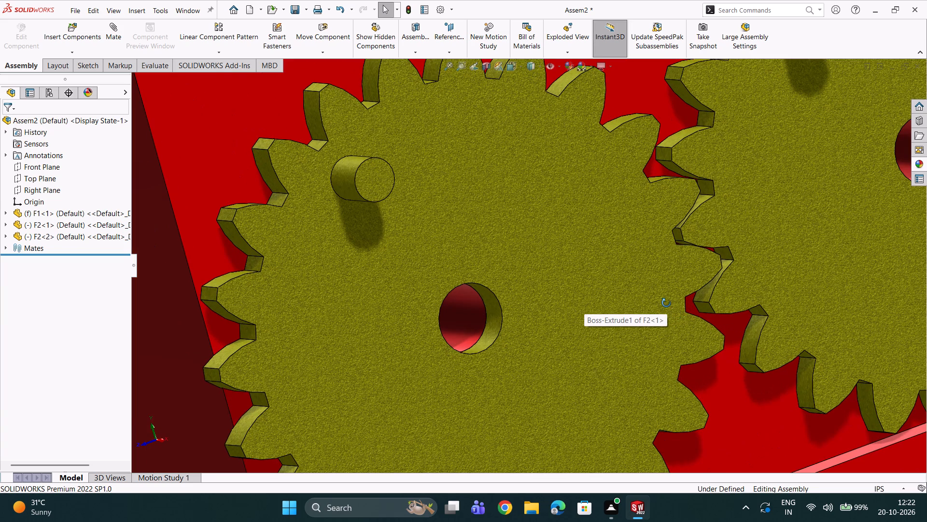
{"action": "scroll", "coordinate": [670, 302], "scroll_direction": "up", "scroll_amount": 3}
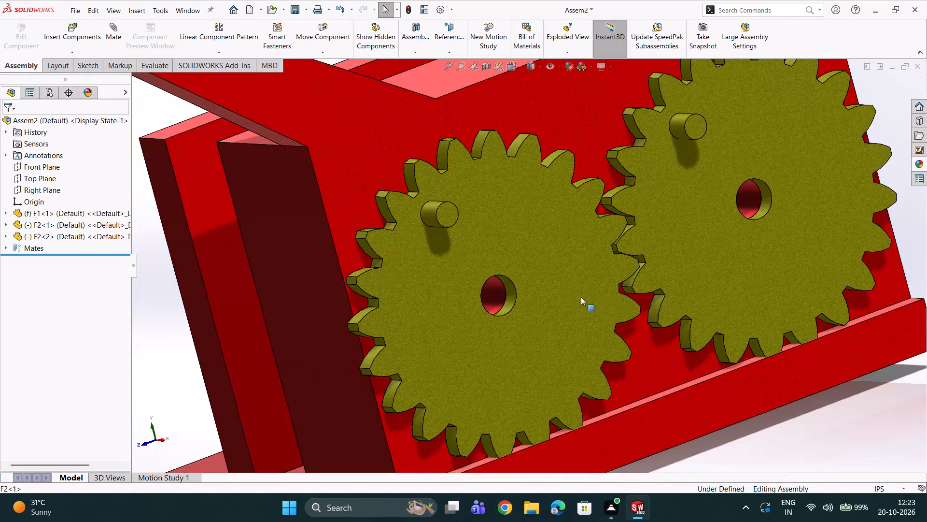
{"action": "scroll", "coordinate": [582, 296], "scroll_direction": "up", "scroll_amount": 1}
{"action": "scroll", "coordinate": [603, 307], "scroll_direction": "down", "scroll_amount": 2}
{"action": "left_click", "coordinate": [632, 335]}
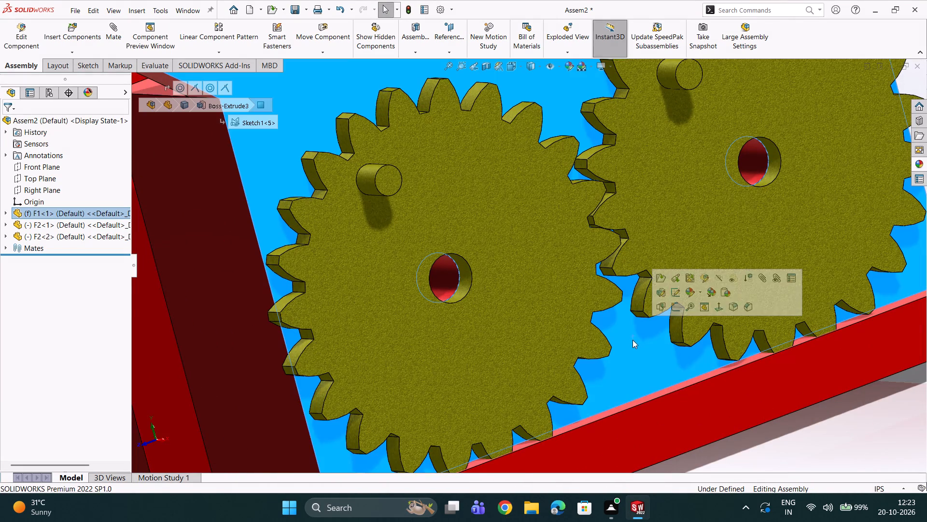
{"action": "scroll", "coordinate": [631, 341], "scroll_direction": "up", "scroll_amount": 1}
{"action": "left_click", "coordinate": [631, 340]}
{"action": "left_click", "coordinate": [182, 341]}
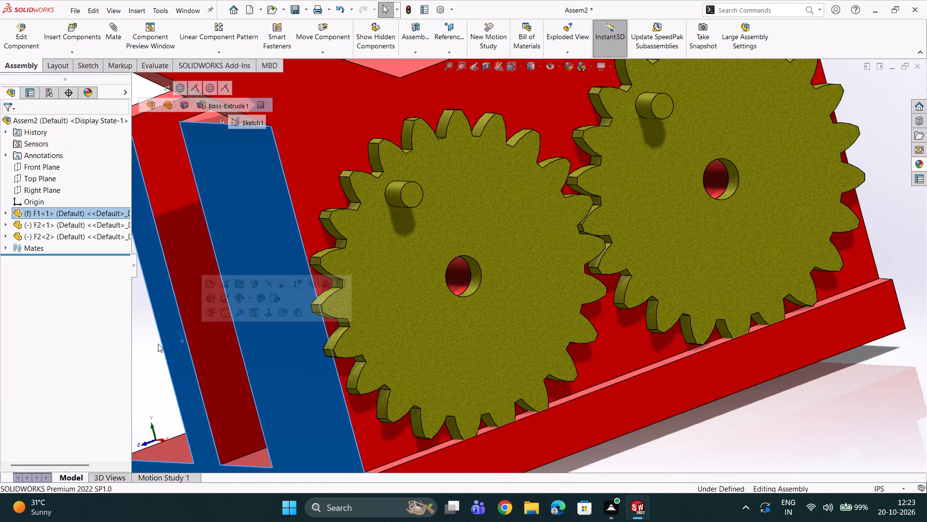
{"action": "scroll", "coordinate": [149, 341], "scroll_direction": "up", "scroll_amount": 3}
{"action": "left_click", "coordinate": [189, 343]}
{"action": "scroll", "coordinate": [302, 315], "scroll_direction": "down", "scroll_amount": 1}
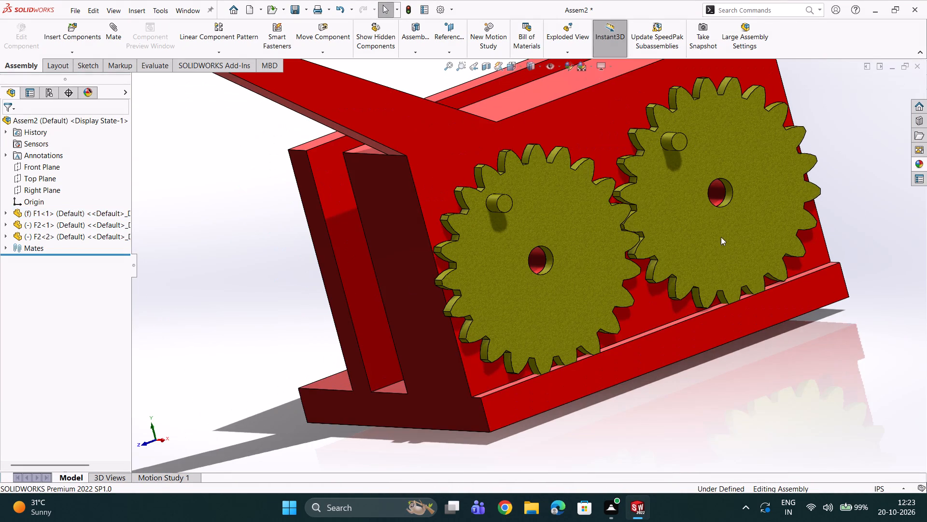
{"action": "scroll", "coordinate": [836, 213], "scroll_direction": "down", "scroll_amount": 2}
{"action": "scroll", "coordinate": [792, 192], "scroll_direction": "up", "scroll_amount": 3}
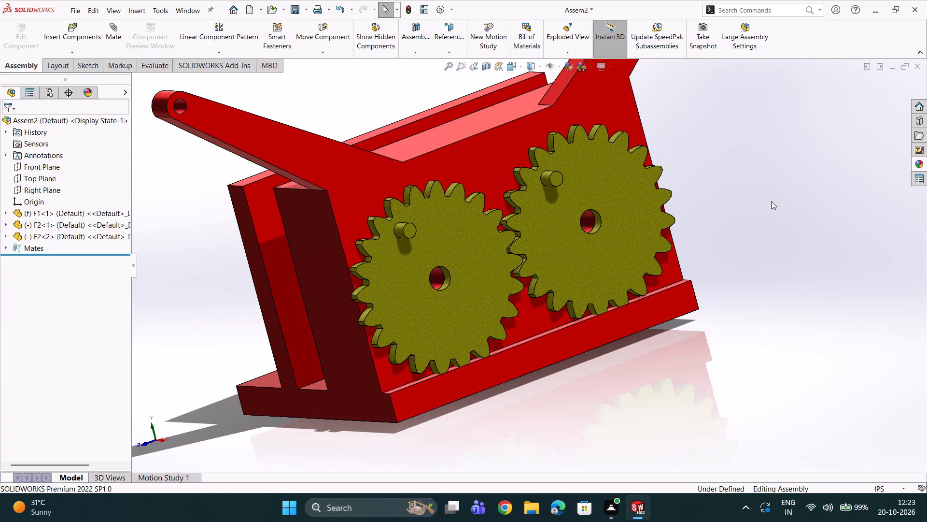
{"action": "left_click", "coordinate": [771, 201]}
{"action": "scroll", "coordinate": [763, 216], "scroll_direction": "up", "scroll_amount": 1}
{"action": "scroll", "coordinate": [762, 216], "scroll_direction": "down", "scroll_amount": 1}
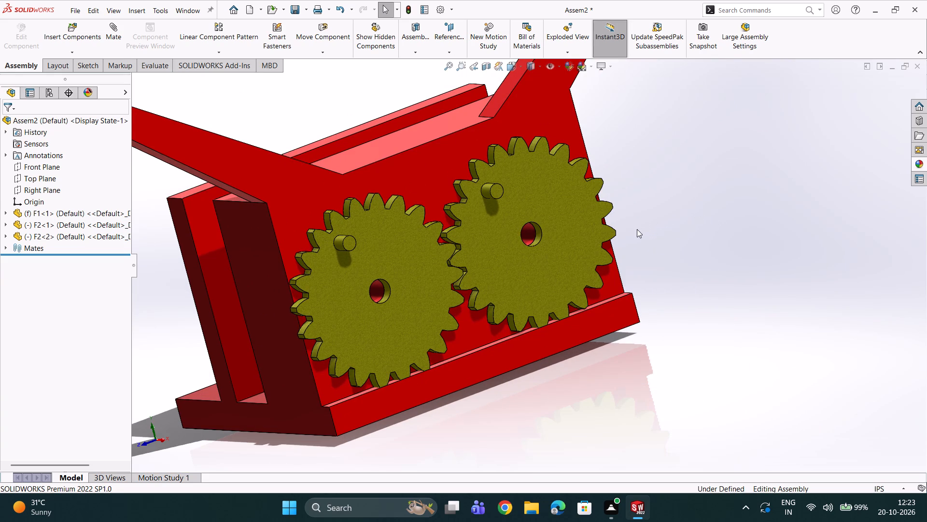
Rotate the second F2 gear about its centre hole until its pin sits near the bottom, beside F1's base plate.
{"action": "scroll", "coordinate": [636, 229], "scroll_direction": "down", "scroll_amount": 2}
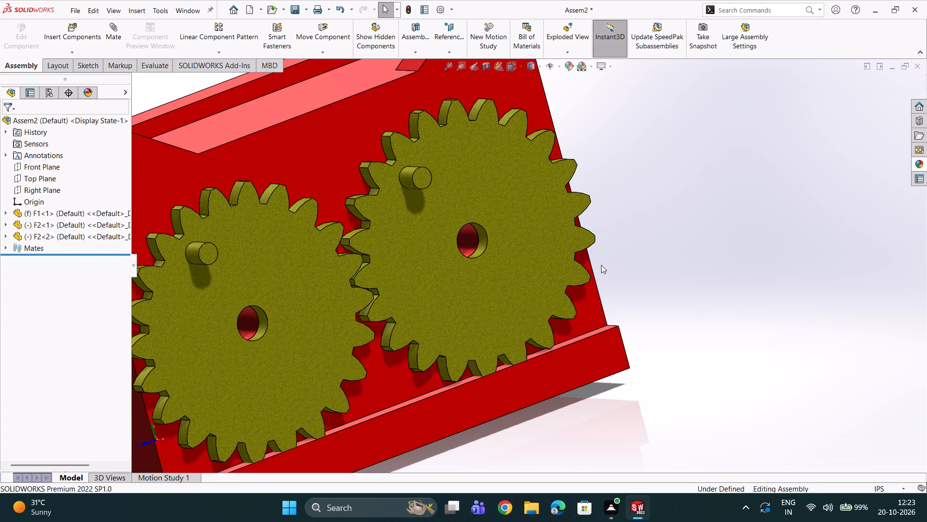
{"action": "left_click_drag", "start_coordinate": [505, 187], "coordinate": [538, 266]}
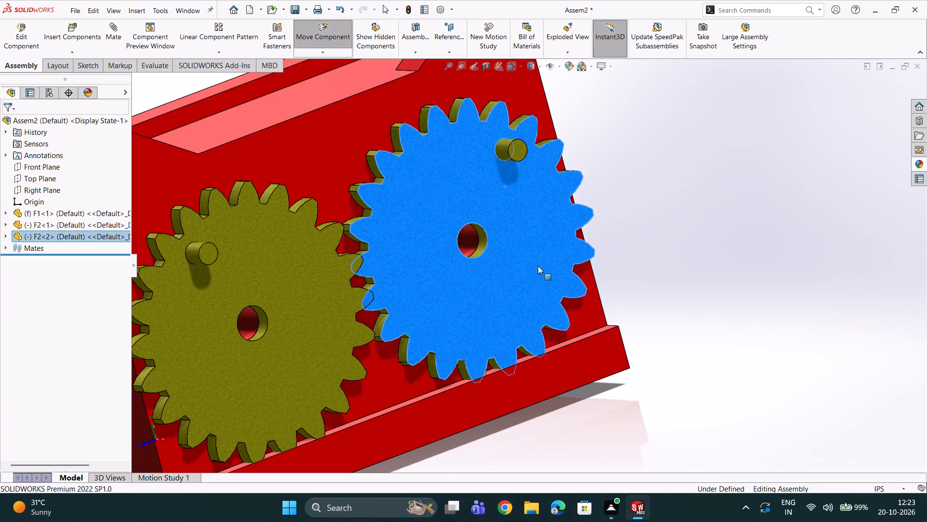
{"action": "left_click_drag", "start_coordinate": [538, 266], "coordinate": [506, 307]}
{"action": "left_click_drag", "start_coordinate": [495, 318], "coordinate": [411, 264]}
Rotate the first F2 gear until its pin also sits near the bottom, fitting its teeth between those of the second F2 gear.
{"action": "left_click_drag", "start_coordinate": [273, 244], "coordinate": [194, 346]}
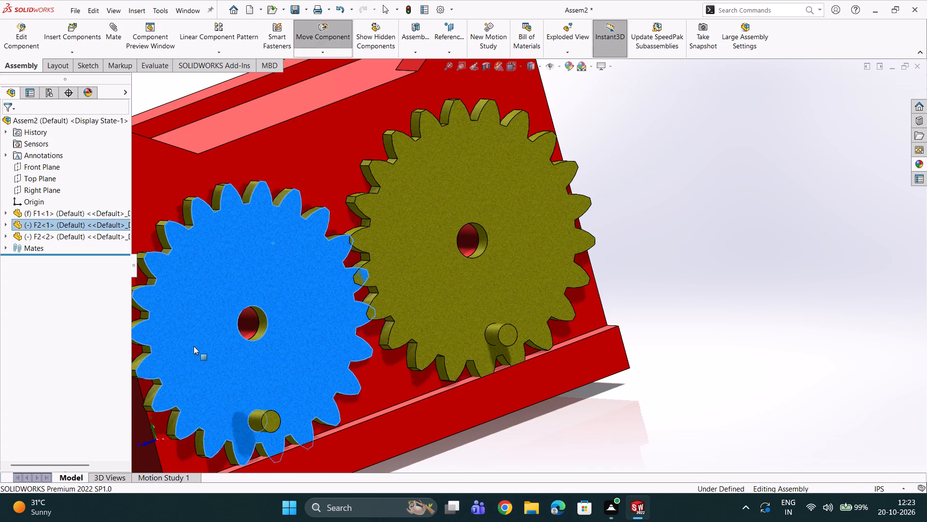
{"action": "left_click_drag", "start_coordinate": [194, 346], "coordinate": [201, 347]}
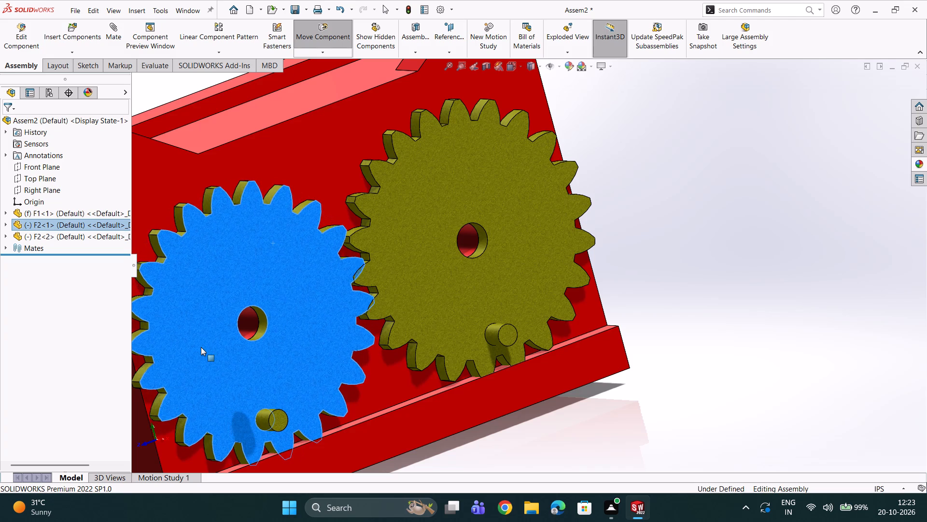
{"action": "left_click_drag", "start_coordinate": [201, 347], "coordinate": [206, 348]}
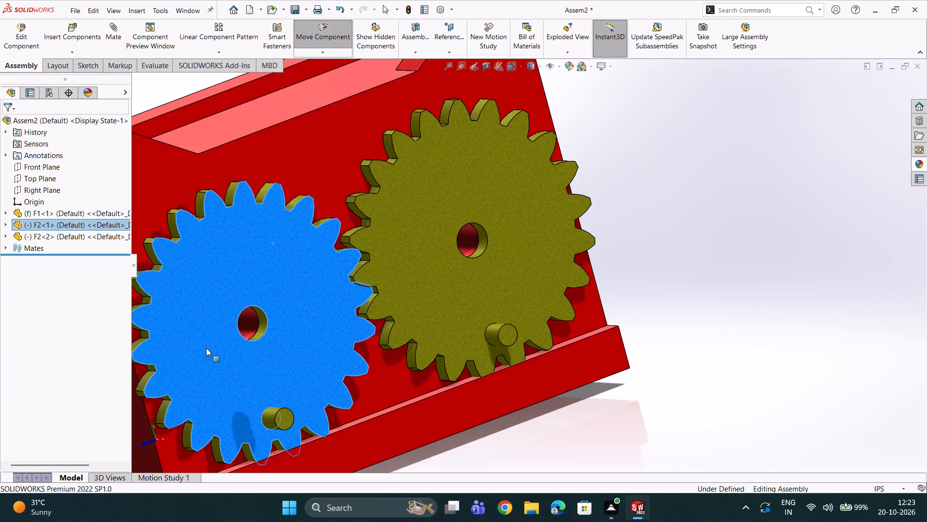
{"action": "left_click_drag", "start_coordinate": [206, 348], "coordinate": [206, 347]}
Examine the tooth mesh between the two F2 gears up close and the position of both pins on the whole assembly.
{"action": "scroll", "coordinate": [269, 319], "scroll_direction": "down", "scroll_amount": 2}
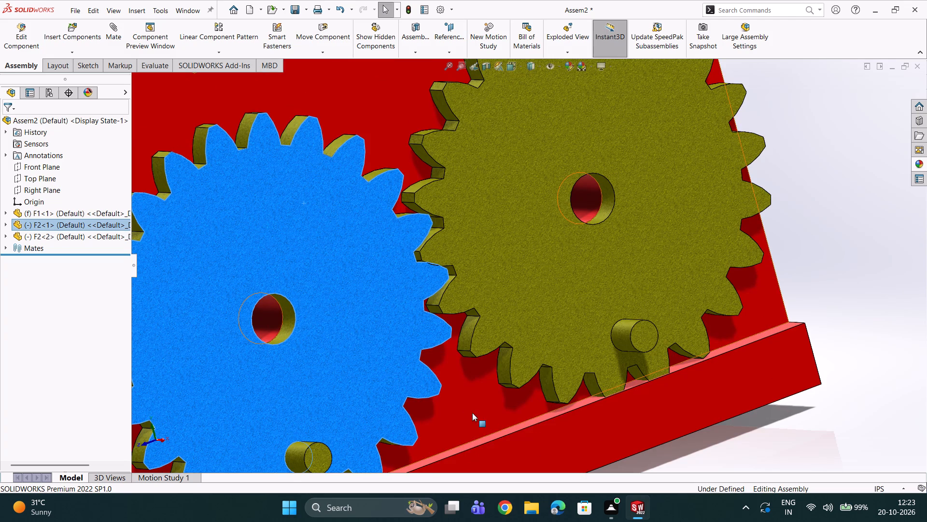
{"action": "left_click", "coordinate": [472, 413]}
{"action": "scroll", "coordinate": [446, 385], "scroll_direction": "down", "scroll_amount": 2}
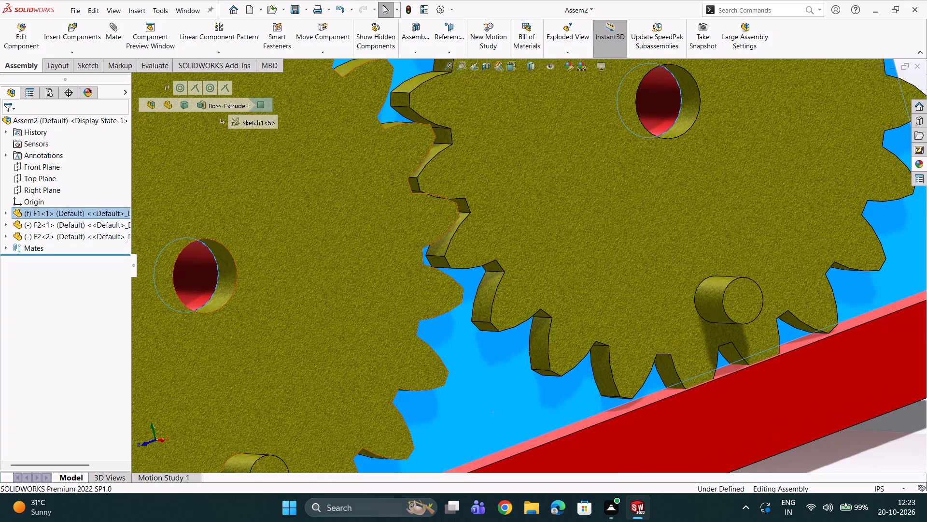
{"action": "scroll", "coordinate": [377, 521], "scroll_direction": "up", "scroll_amount": 4}
{"action": "scroll", "coordinate": [583, 446], "scroll_direction": "up", "scroll_amount": 2}
{"action": "left_click", "coordinate": [646, 435]}
{"action": "scroll", "coordinate": [646, 434], "scroll_direction": "up", "scroll_amount": 4}
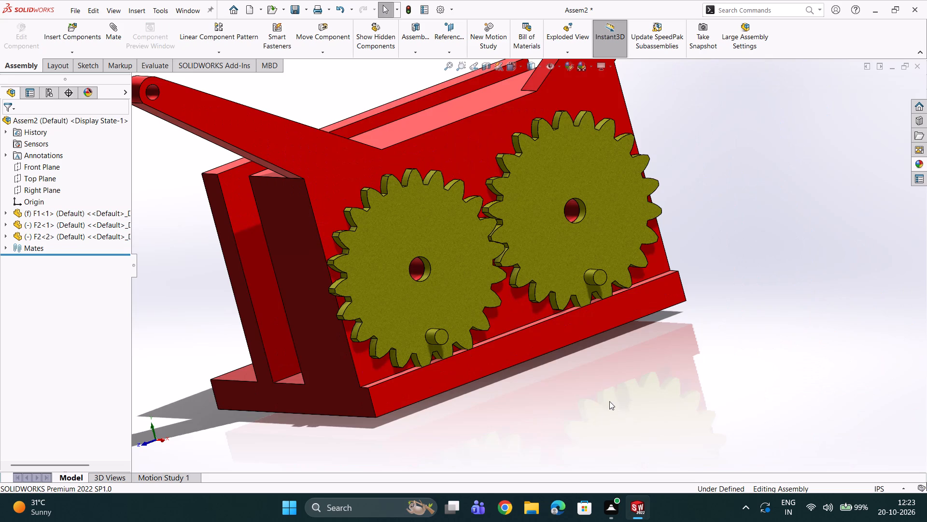
{"action": "scroll", "coordinate": [581, 380], "scroll_direction": "down", "scroll_amount": 1}
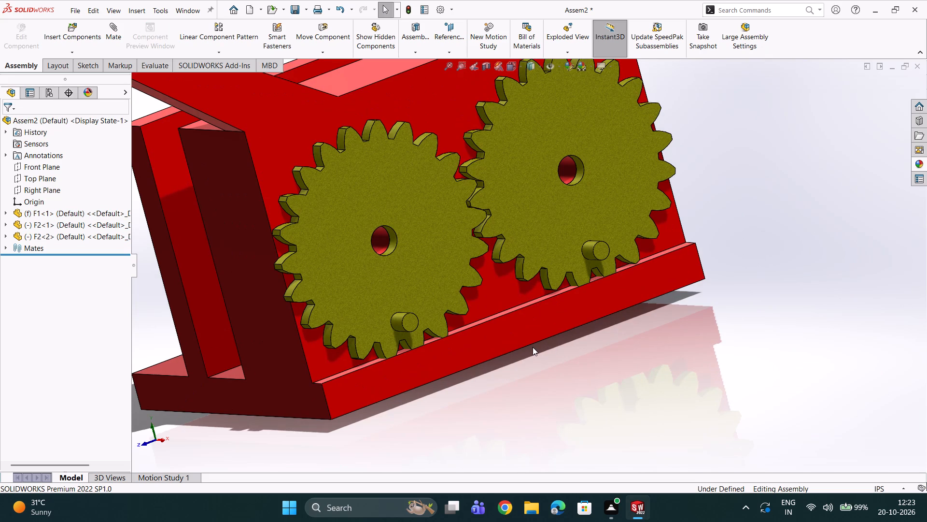
{"action": "scroll", "coordinate": [540, 320], "scroll_direction": "up", "scroll_amount": 2}
{"action": "scroll", "coordinate": [426, 229], "scroll_direction": "up", "scroll_amount": 2}
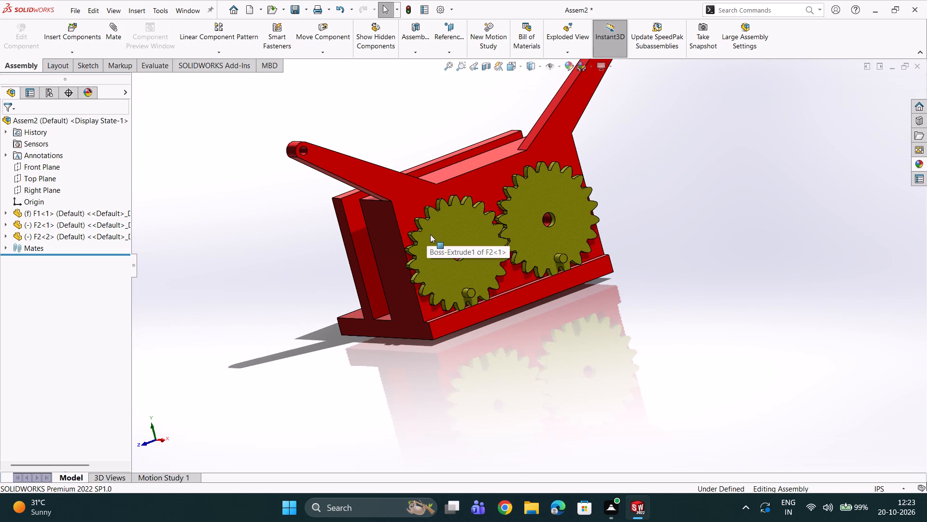
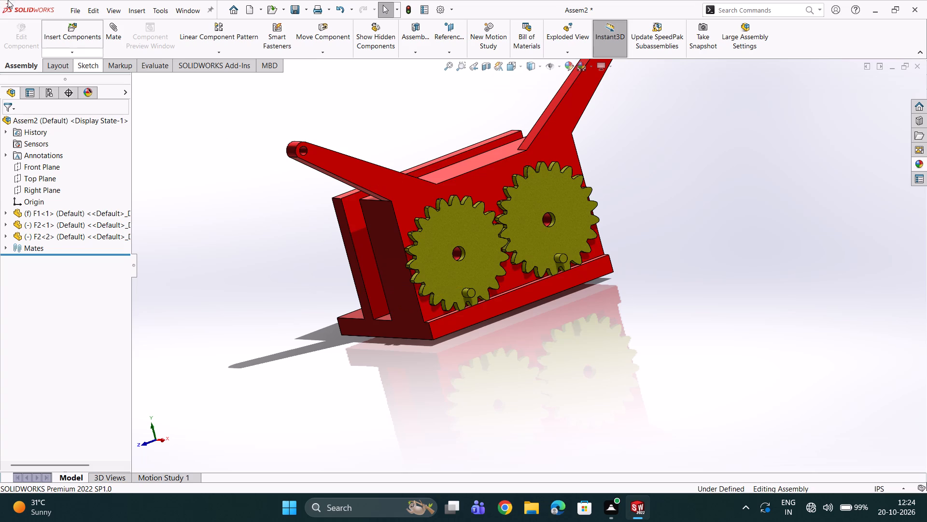
Insert part F3 into the assembly, turned 90° about Y, and place it in front of the F1 base.
{"action": "left_click", "coordinate": [61, 36]}
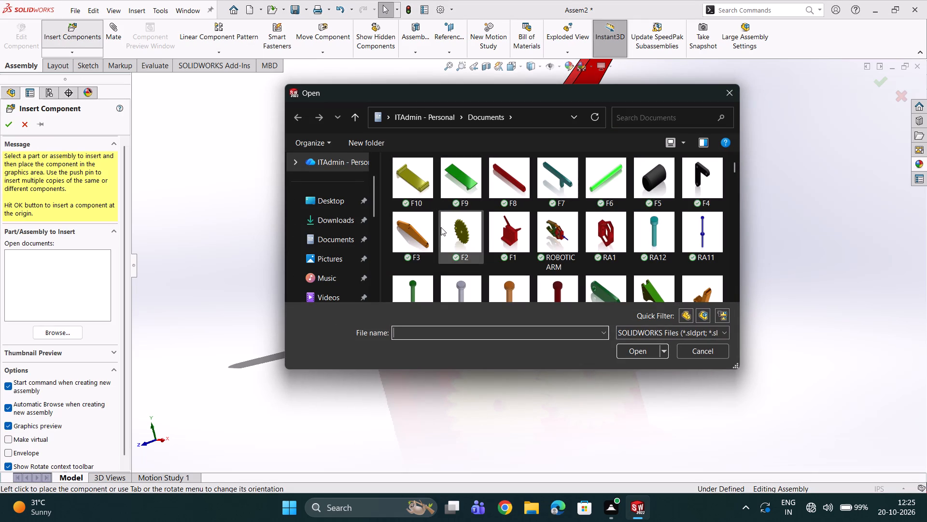
{"action": "left_click", "coordinate": [425, 232]}
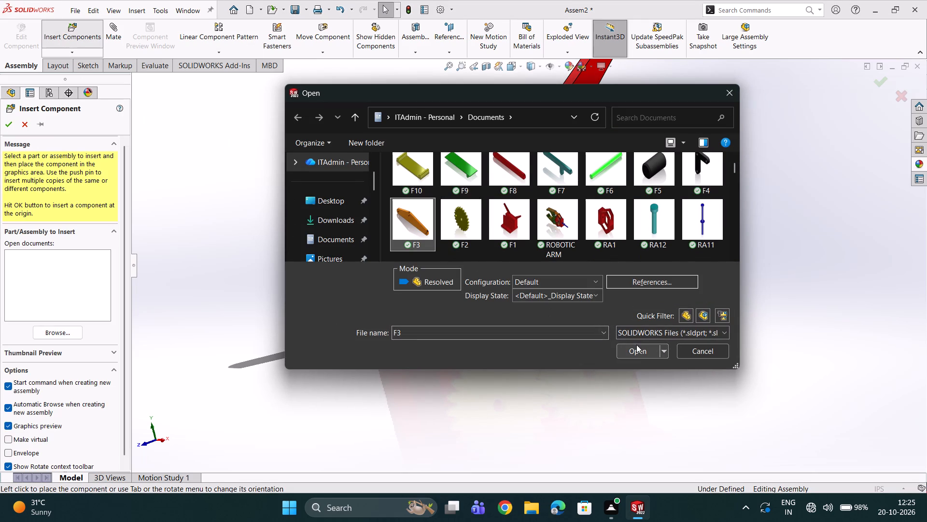
{"action": "left_click", "coordinate": [636, 348]}
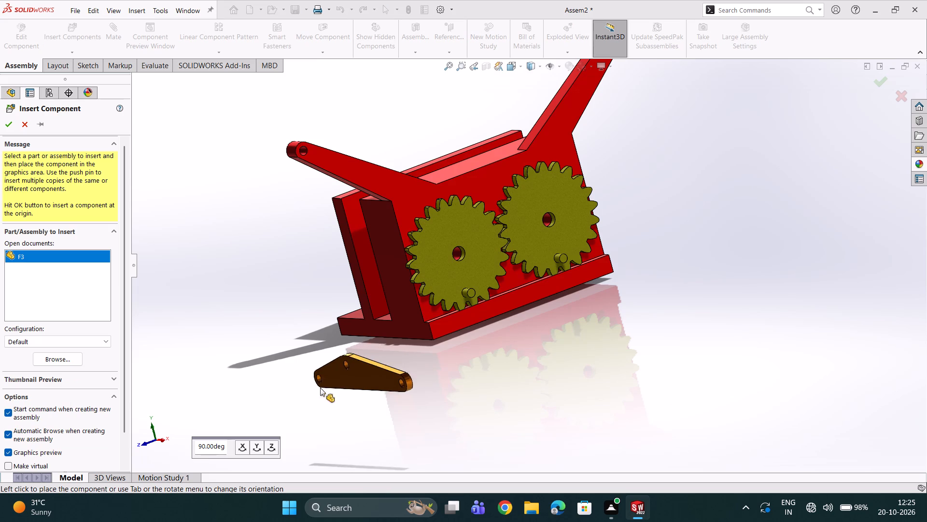
{"action": "left_click", "coordinate": [253, 446]}
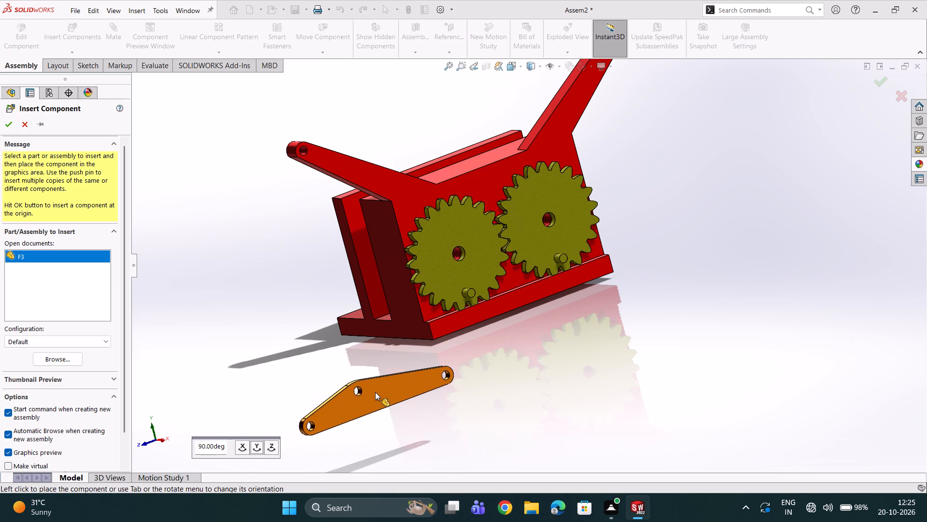
{"action": "left_click", "coordinate": [386, 378]}
Add a concentric mate between F3's end hole farther from its middle hole and the pin of the second F2 gear.
{"action": "scroll", "coordinate": [416, 362], "scroll_direction": "down", "scroll_amount": 2}
{"action": "scroll", "coordinate": [472, 353], "scroll_direction": "down", "scroll_amount": 1}
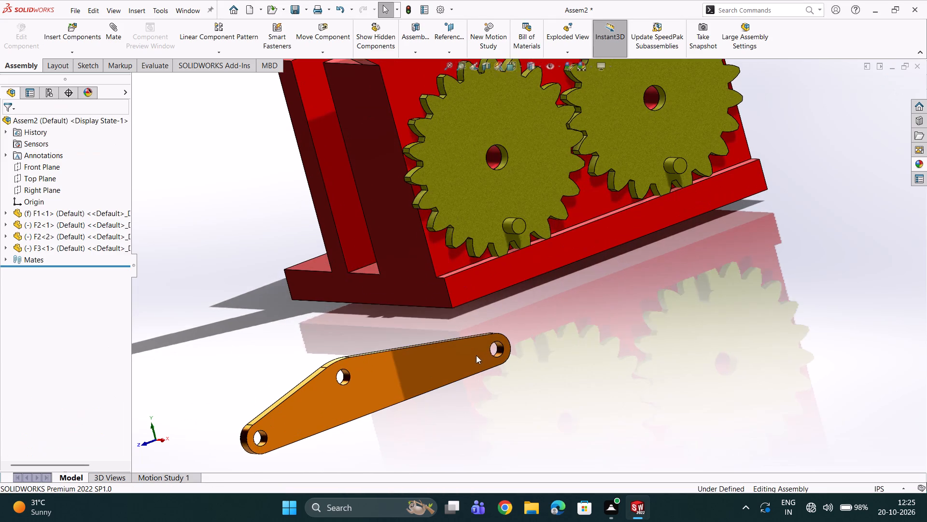
{"action": "scroll", "coordinate": [492, 351], "scroll_direction": "down", "scroll_amount": 2}
{"action": "left_click", "coordinate": [510, 339]}
{"action": "scroll", "coordinate": [528, 321], "scroll_direction": "up", "scroll_amount": 4}
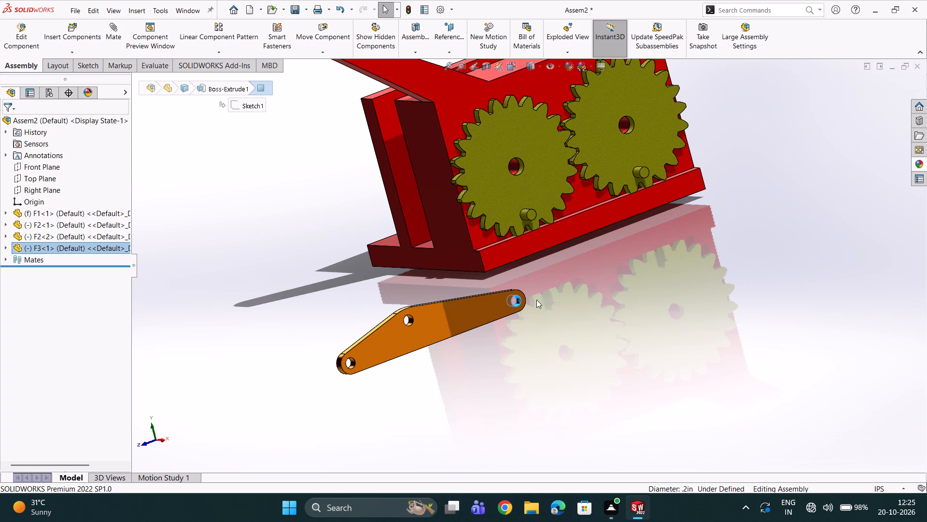
{"action": "left_click", "coordinate": [106, 30]}
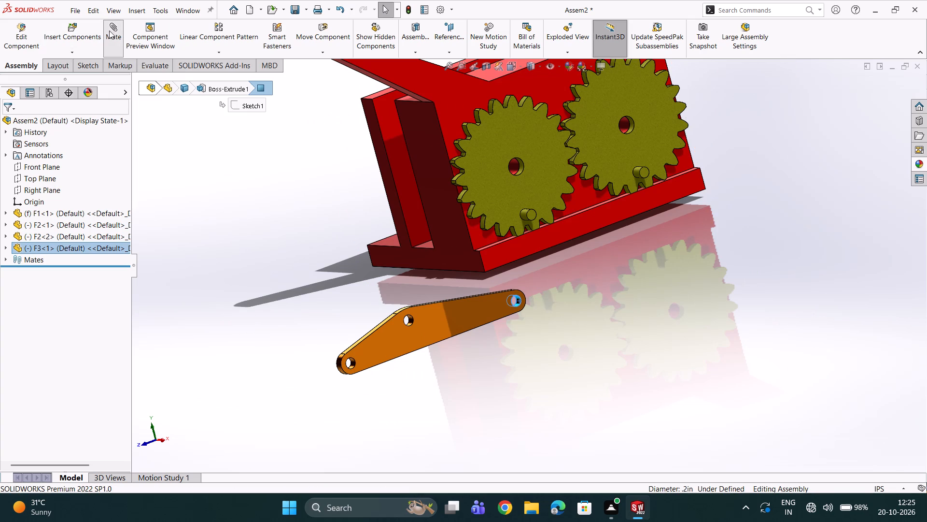
{"action": "scroll", "coordinate": [670, 109], "scroll_direction": "down", "scroll_amount": 1}
{"action": "scroll", "coordinate": [636, 186], "scroll_direction": "down", "scroll_amount": 2}
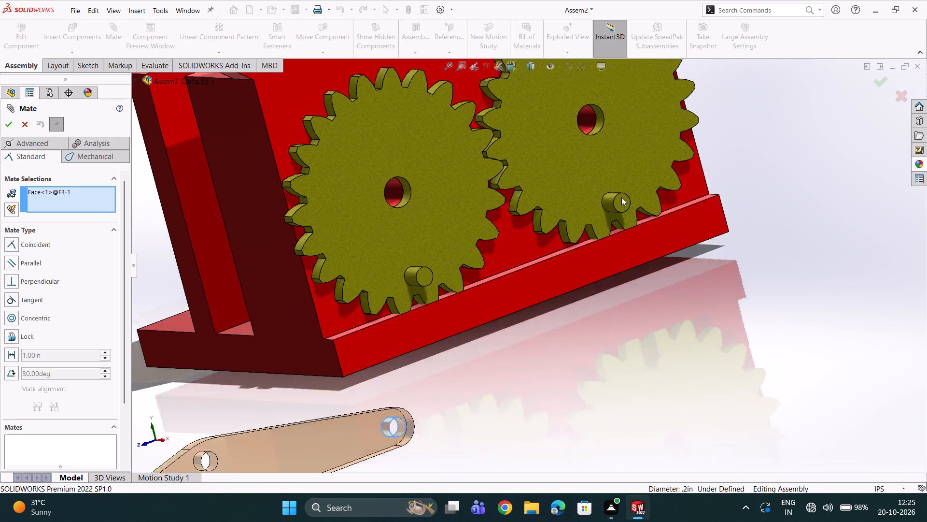
{"action": "scroll", "coordinate": [621, 197], "scroll_direction": "down", "scroll_amount": 1}
{"action": "left_click", "coordinate": [601, 204]}
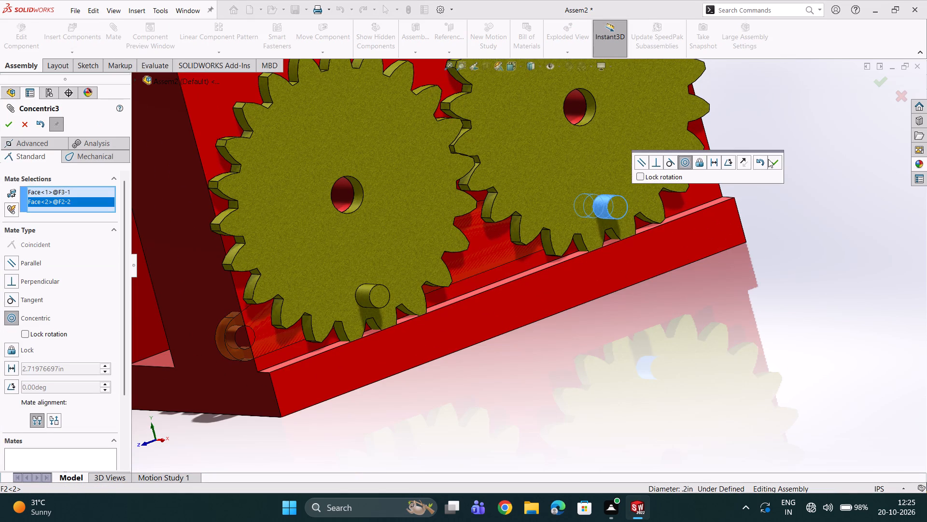
{"action": "left_click", "coordinate": [768, 159]}
Add a coincident mate between the second F2 gear's pin end face and F3's broad outer face.
{"action": "scroll", "coordinate": [679, 200], "scroll_direction": "down", "scroll_amount": 1}
{"action": "scroll", "coordinate": [601, 213], "scroll_direction": "down", "scroll_amount": 2}
{"action": "left_click", "coordinate": [587, 217]}
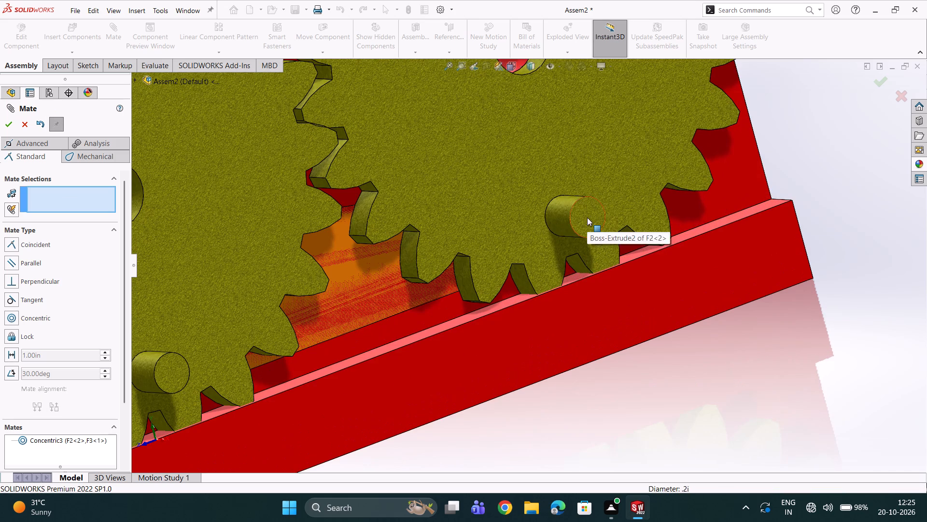
{"action": "left_click", "coordinate": [388, 259]}
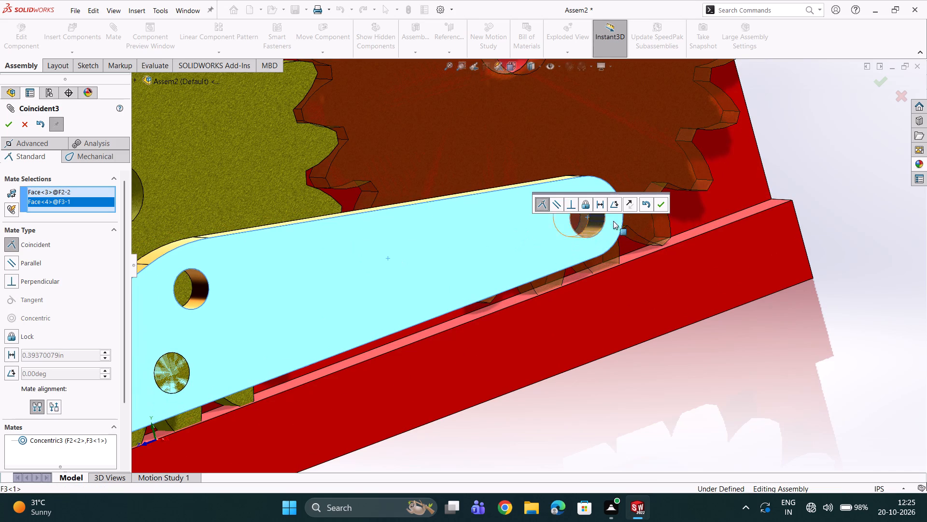
{"action": "left_click", "coordinate": [654, 203]}
Swing the mated F3 link upward so it leans diagonally across the second F2 gear, and finish mating.
{"action": "scroll", "coordinate": [478, 243], "scroll_direction": "up", "scroll_amount": 3}
{"action": "scroll", "coordinate": [392, 261], "scroll_direction": "up", "scroll_amount": 2}
{"action": "left_click_drag", "start_coordinate": [378, 285], "coordinate": [520, 71]}
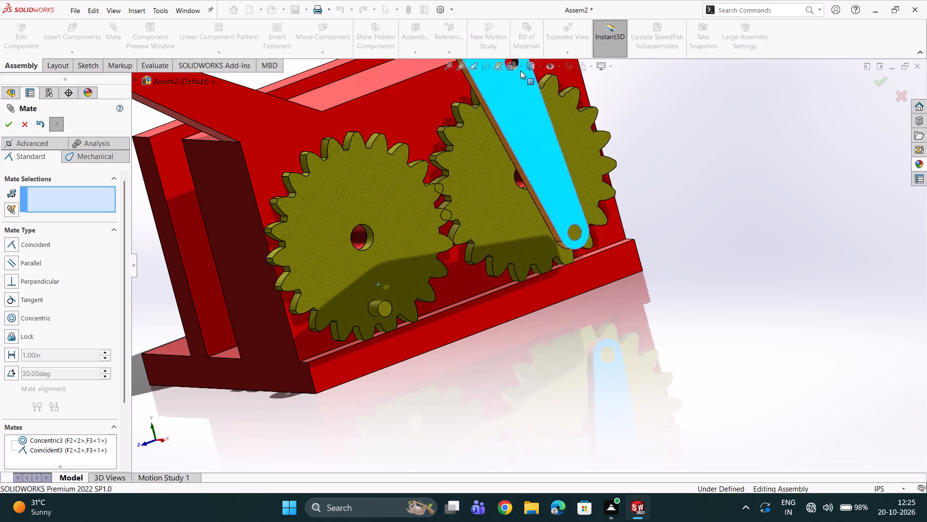
{"action": "left_click_drag", "start_coordinate": [520, 71], "coordinate": [534, 61]}
{"action": "scroll", "coordinate": [501, 130], "scroll_direction": "up", "scroll_amount": 1}
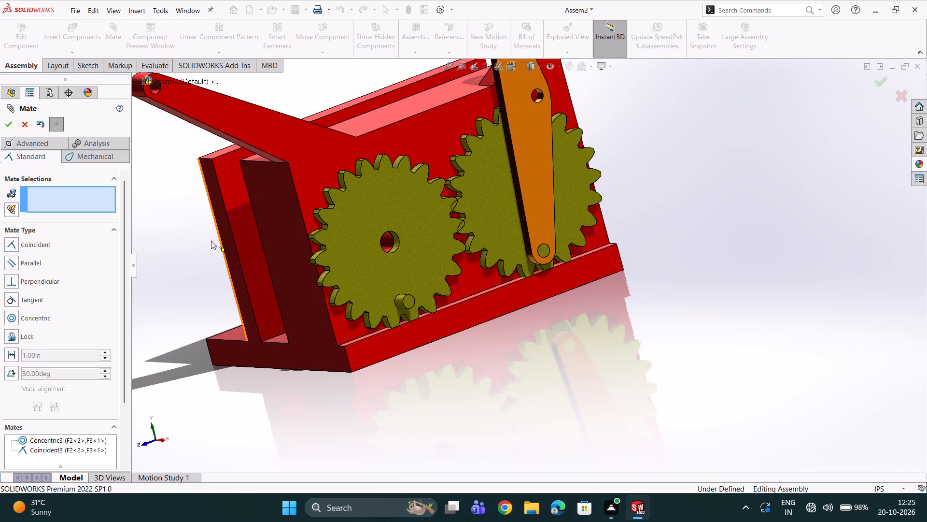
{"action": "scroll", "coordinate": [184, 269], "scroll_direction": "up", "scroll_amount": 3}
{"action": "scroll", "coordinate": [527, 167], "scroll_direction": "down", "scroll_amount": 2}
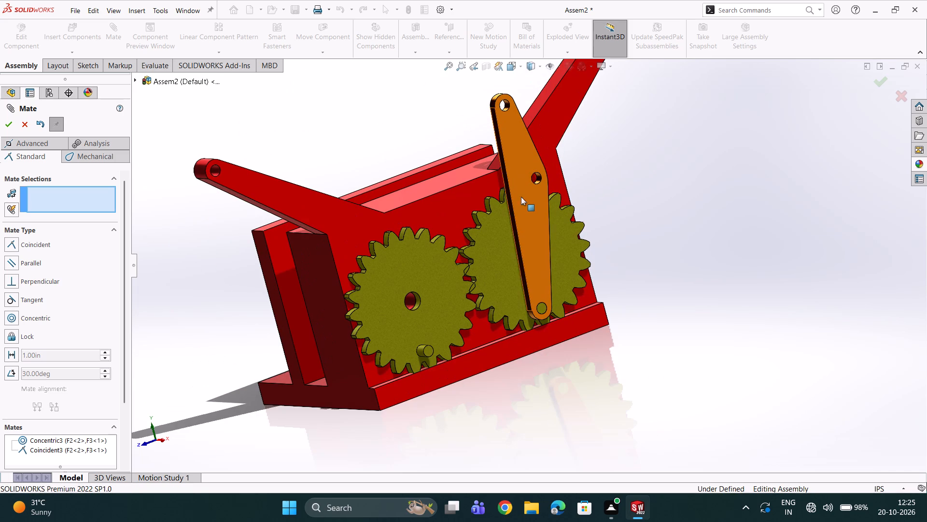
{"action": "left_click_drag", "start_coordinate": [526, 182], "coordinate": [465, 189], "text": "ctrl"}
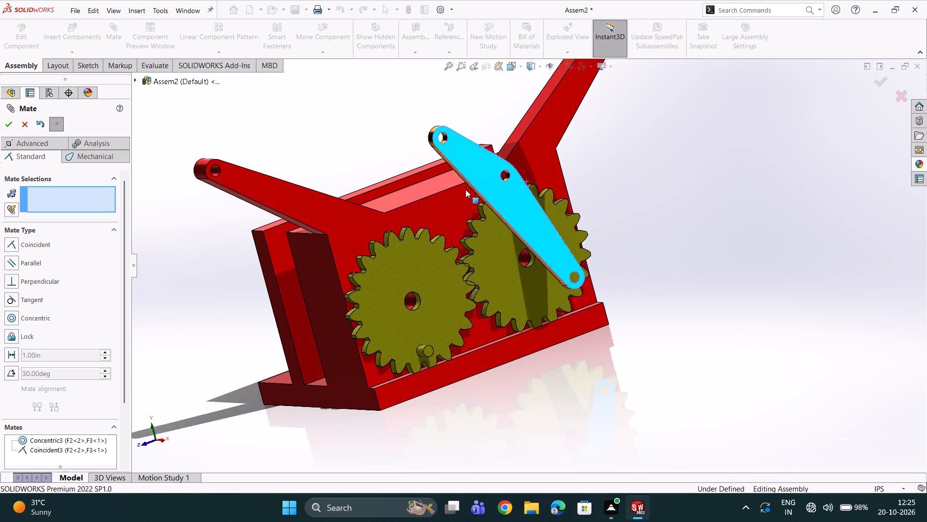
{"action": "left_click_drag", "start_coordinate": [465, 189], "coordinate": [507, 165], "text": "ctrl"}
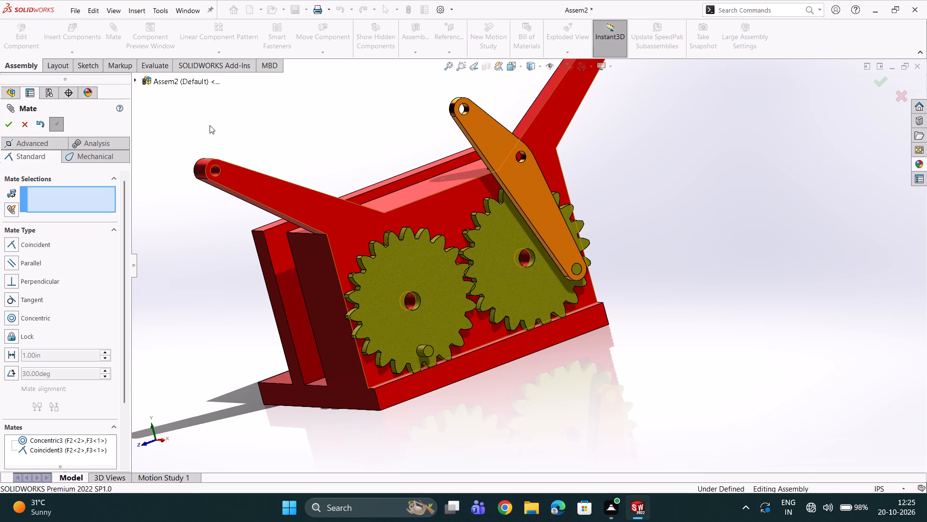
{"action": "left_click", "coordinate": [210, 125]}
{"action": "left_click", "coordinate": [18, 119]}
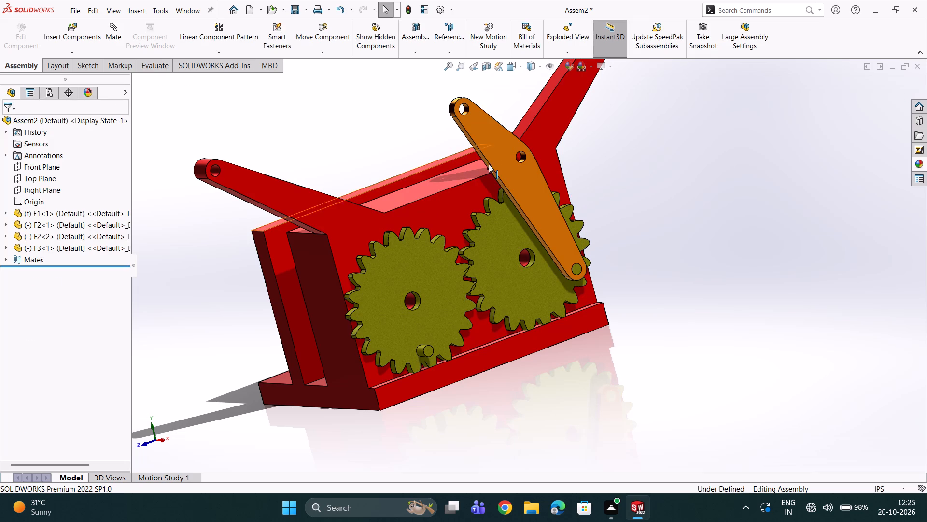
Insert a second F3 part, turned 90° about Y, and place it beside the F1 base.
{"action": "left_click", "coordinate": [78, 30]}
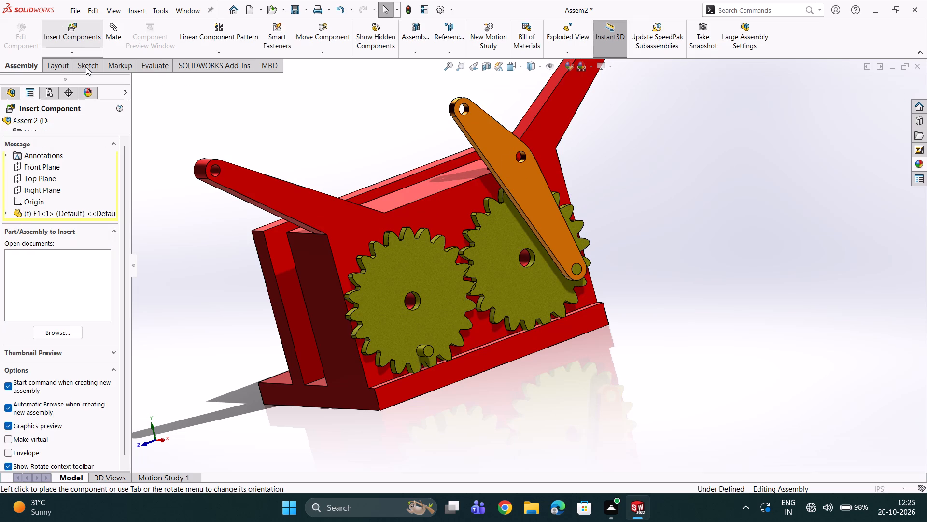
{"action": "left_click", "coordinate": [400, 227]}
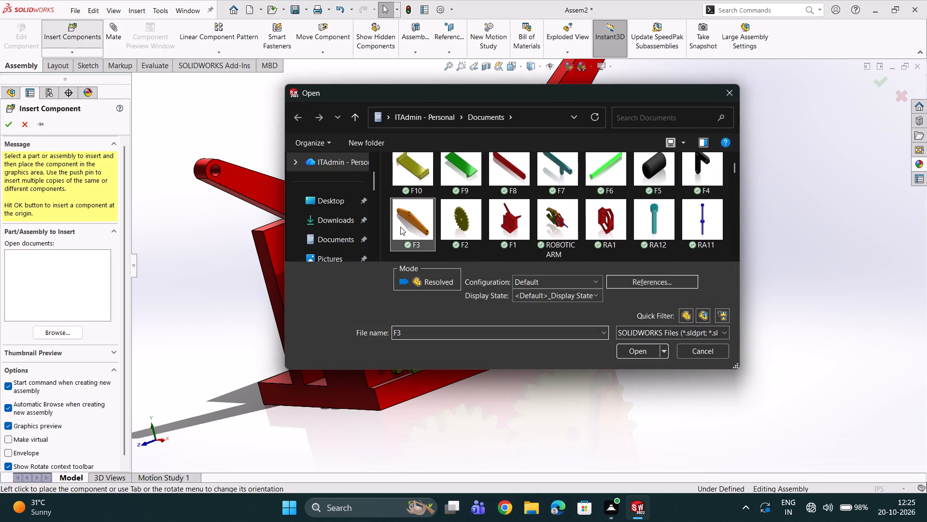
{"action": "double_click", "coordinate": [615, 348]}
{"action": "left_click", "coordinate": [619, 348]}
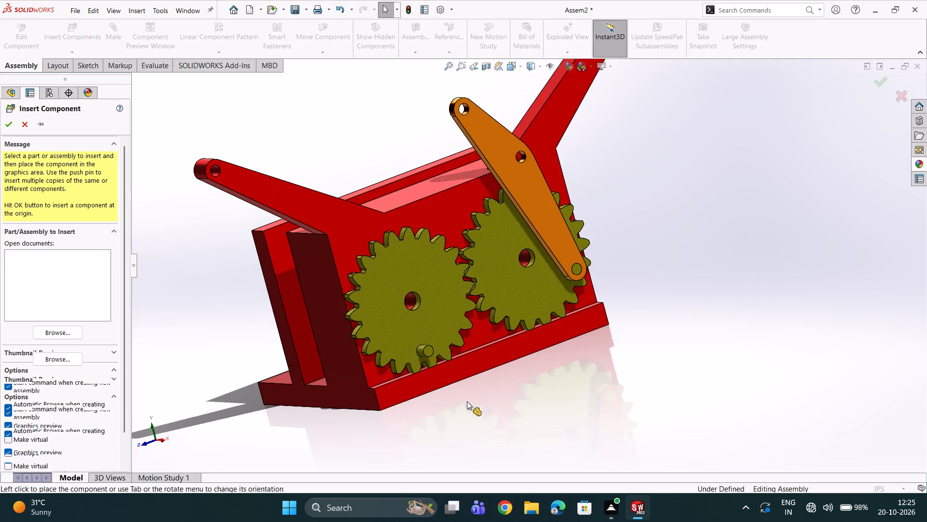
{"action": "left_click", "coordinate": [253, 448]}
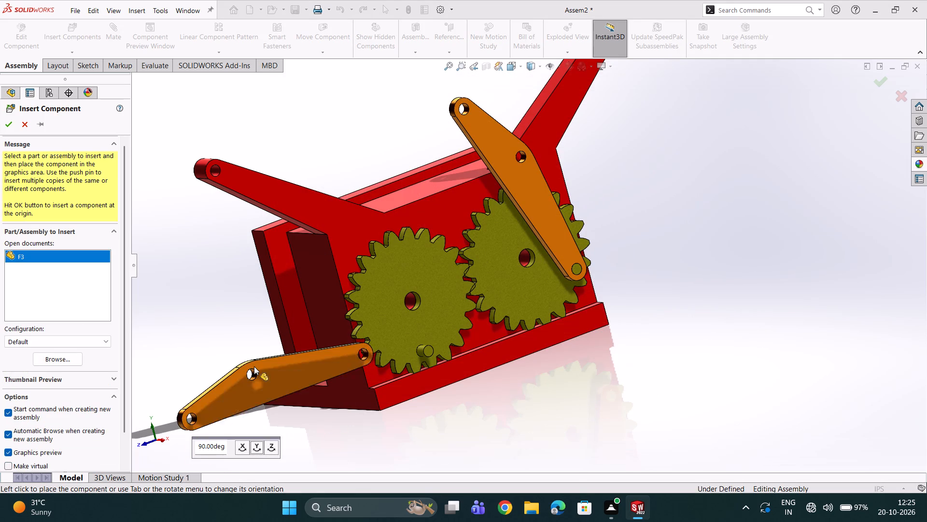
{"action": "left_click", "coordinate": [252, 371]}
Add a concentric mate between the second F3's end hole nearer its middle hole and the pin of the first F2 gear.
{"action": "scroll", "coordinate": [221, 375], "scroll_direction": "down", "scroll_amount": 1}
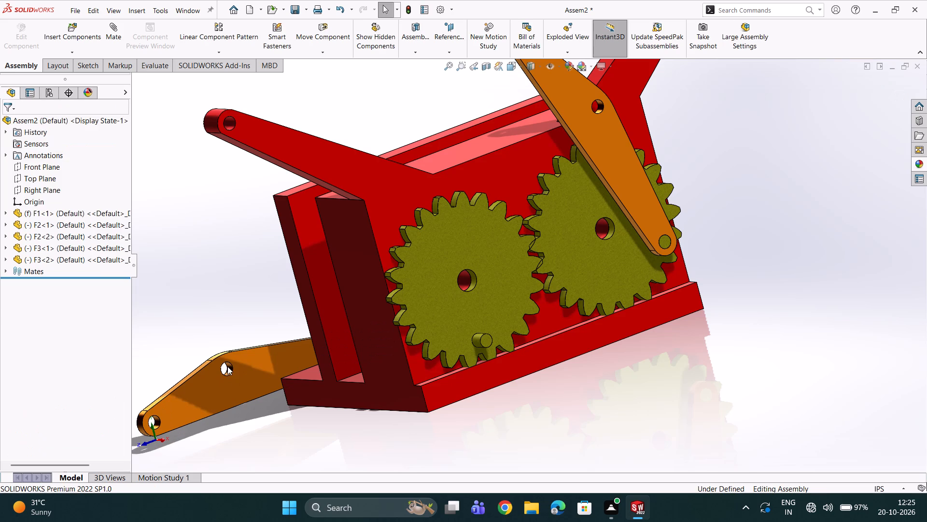
{"action": "left_click", "coordinate": [107, 29]}
{"action": "scroll", "coordinate": [177, 407], "scroll_direction": "down", "scroll_amount": 3}
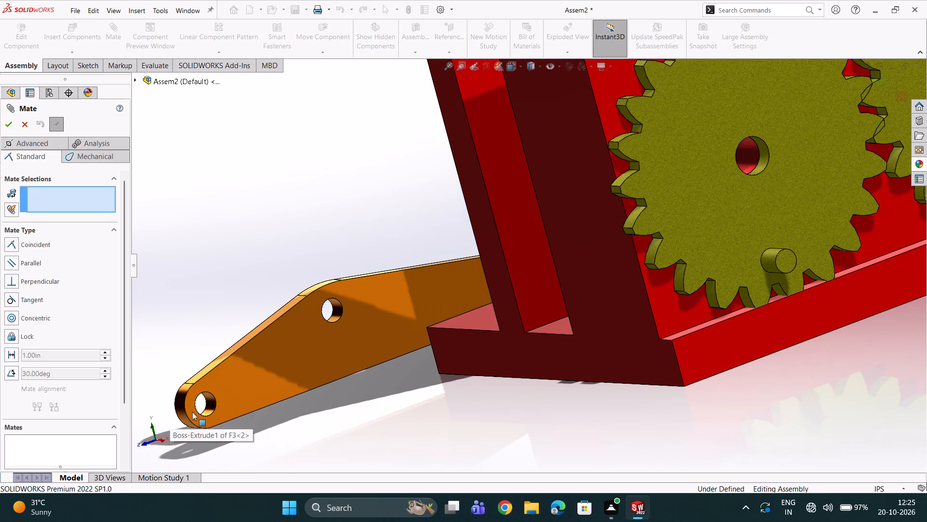
{"action": "left_click", "coordinate": [208, 405]}
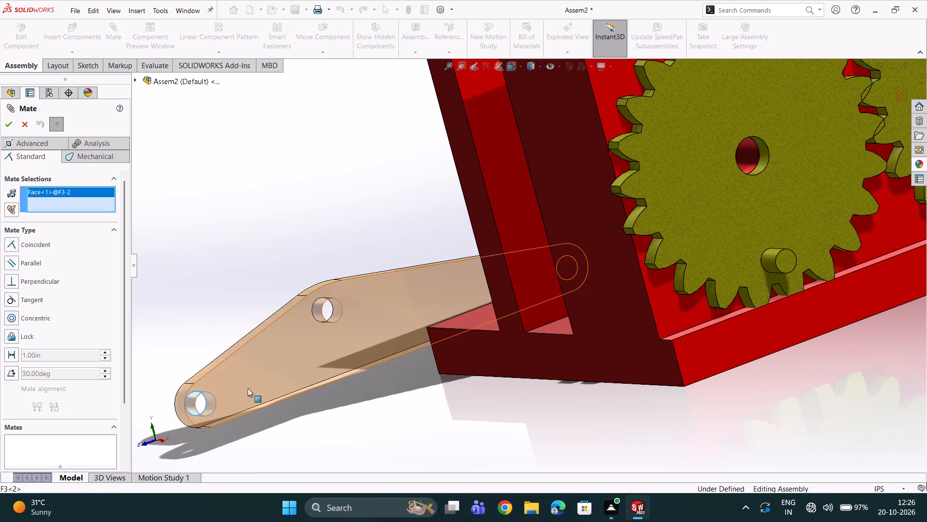
{"action": "scroll", "coordinate": [268, 377], "scroll_direction": "up", "scroll_amount": 4}
{"action": "scroll", "coordinate": [575, 262], "scroll_direction": "down", "scroll_amount": 2}
{"action": "scroll", "coordinate": [683, 267], "scroll_direction": "down", "scroll_amount": 6}
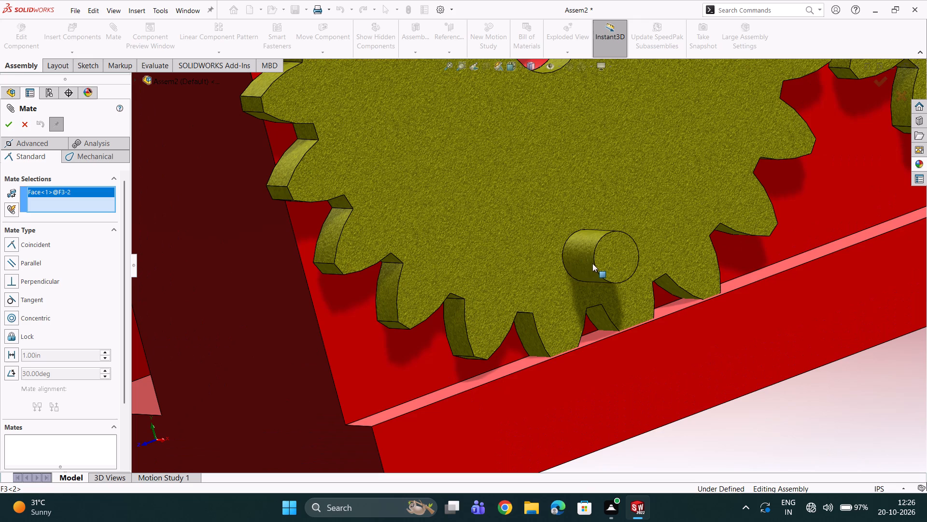
{"action": "double_click", "coordinate": [585, 267]}
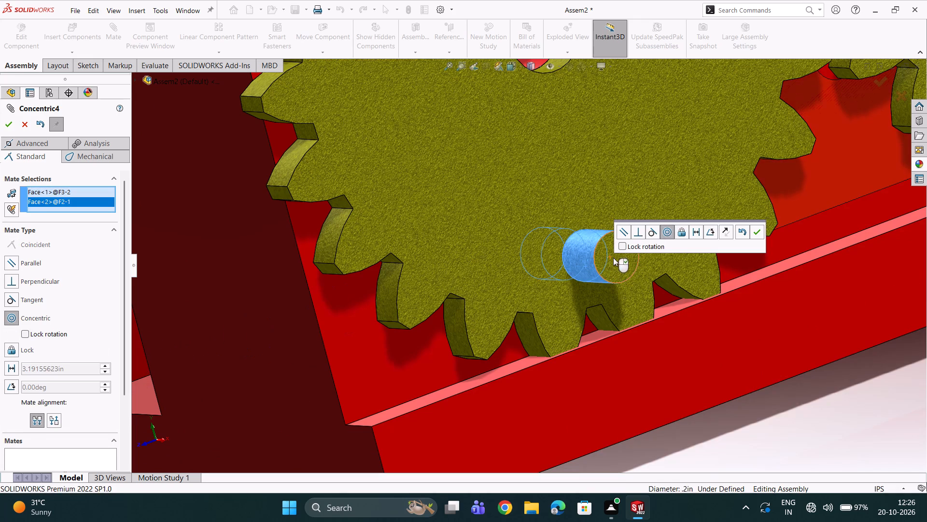
{"action": "left_click", "coordinate": [613, 258]}
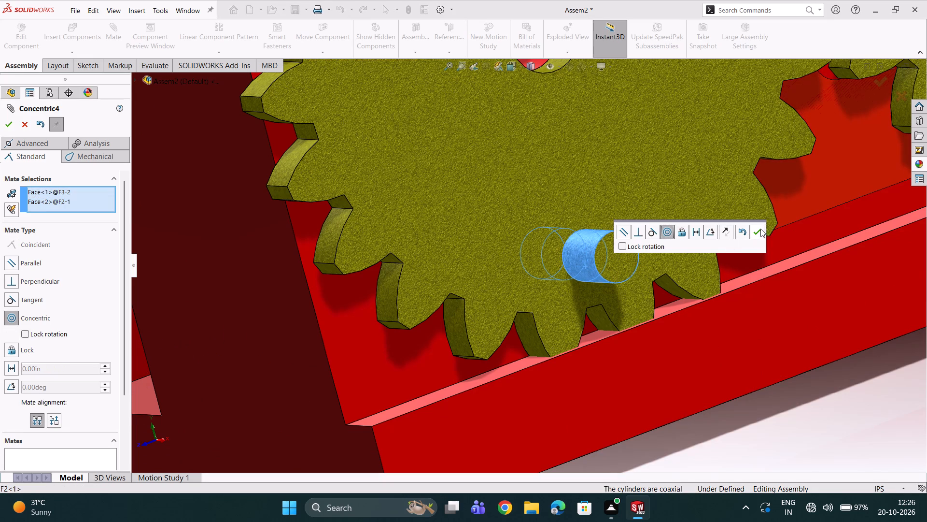
{"action": "left_click", "coordinate": [760, 229]}
Add a coincident mate between the first F2 gear's pin end face and the second F3's broad outer face.
{"action": "left_click", "coordinate": [617, 264]}
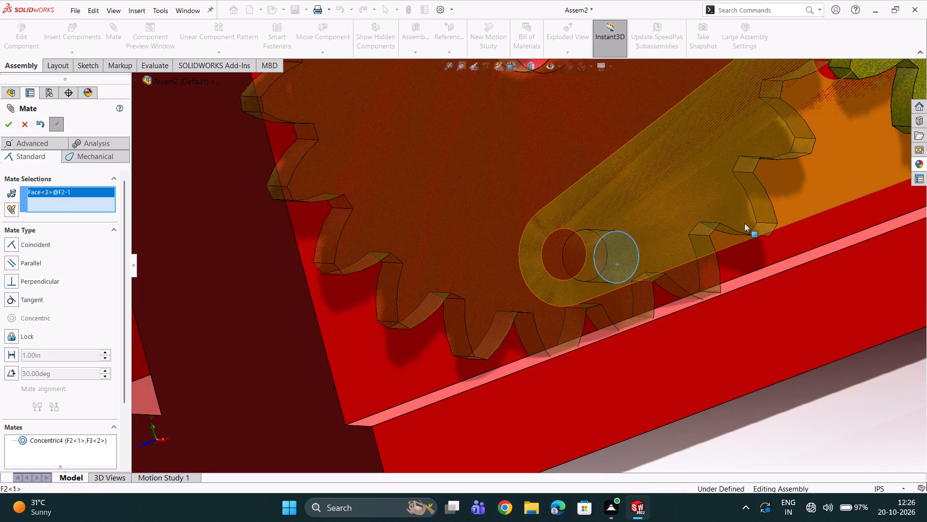
{"action": "left_click", "coordinate": [825, 189]}
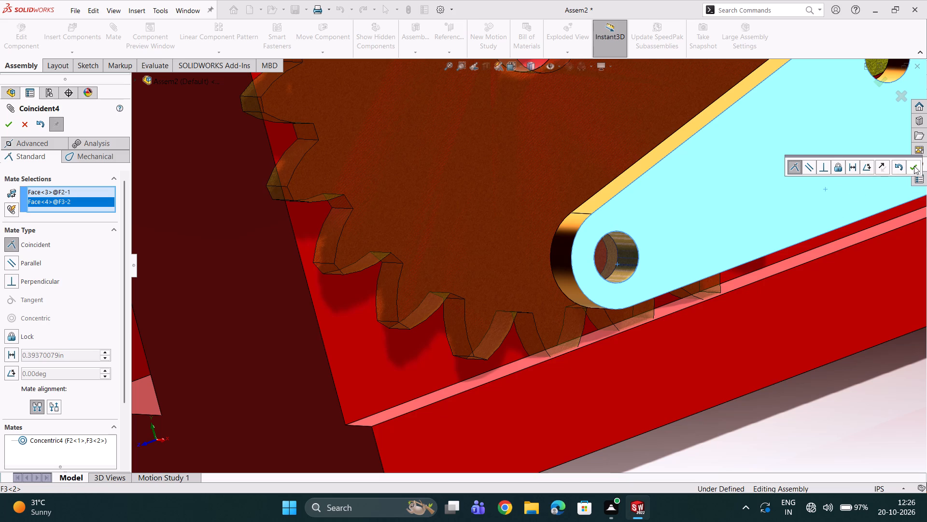
{"action": "left_click", "coordinate": [914, 166]}
Swing the second F3 link up until it stands nearly upright in front of the first F2 gear, and finish mating.
{"action": "scroll", "coordinate": [828, 172], "scroll_direction": "up", "scroll_amount": 5}
{"action": "left_click_drag", "start_coordinate": [801, 162], "coordinate": [793, 148]}
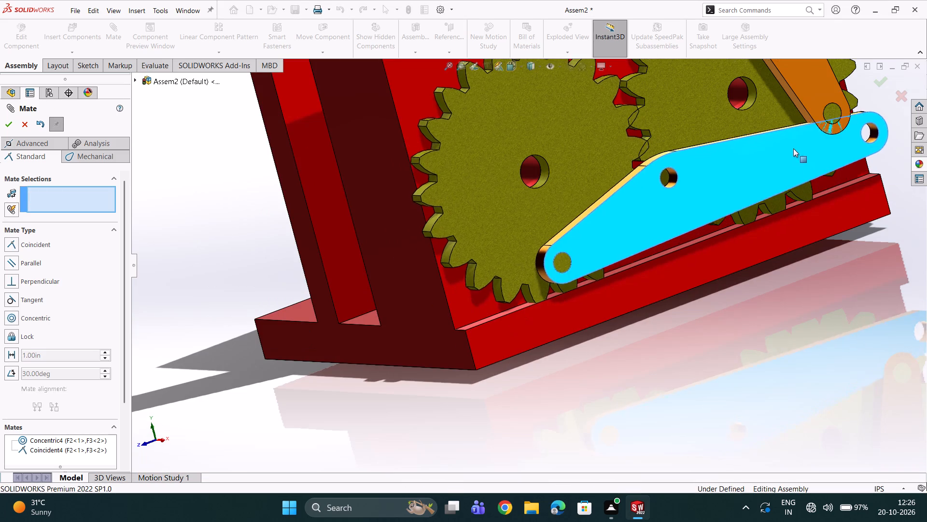
{"action": "left_click_drag", "start_coordinate": [793, 148], "coordinate": [601, 90]}
{"action": "left_click_drag", "start_coordinate": [594, 89], "coordinate": [573, 87]}
{"action": "left_click_drag", "start_coordinate": [537, 87], "coordinate": [432, 135]}
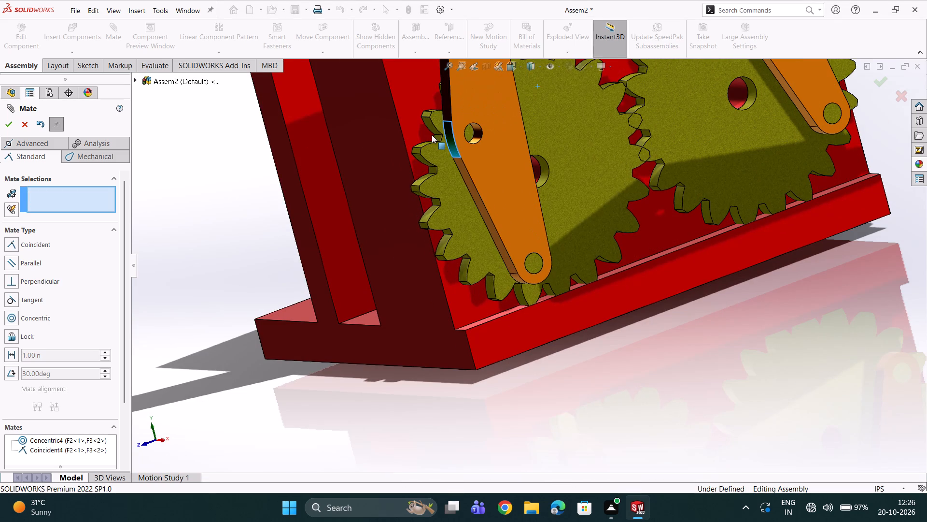
{"action": "left_click_drag", "start_coordinate": [432, 135], "coordinate": [432, 135]}
{"action": "scroll", "coordinate": [446, 144], "scroll_direction": "up", "scroll_amount": 5}
{"action": "scroll", "coordinate": [489, 147], "scroll_direction": "down", "scroll_amount": 2}
{"action": "scroll", "coordinate": [489, 202], "scroll_direction": "down", "scroll_amount": 1}
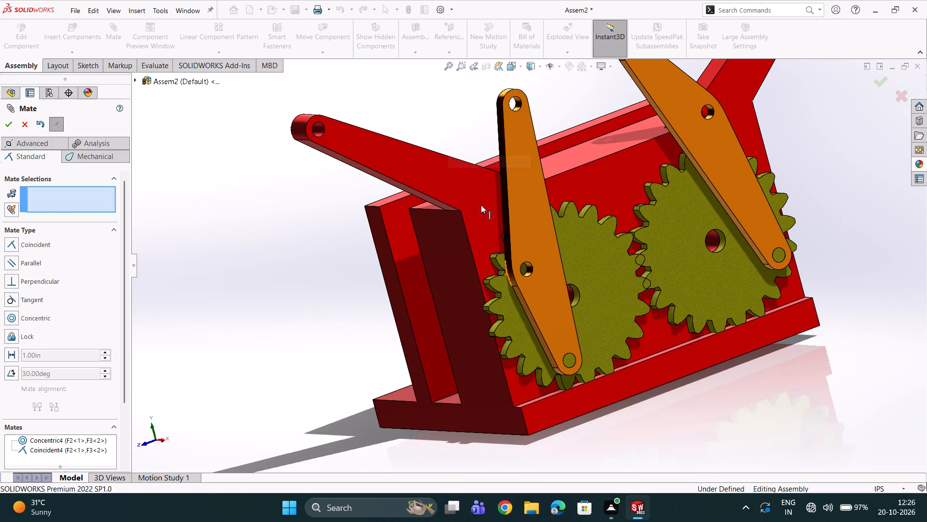
{"action": "left_click", "coordinate": [23, 123]}
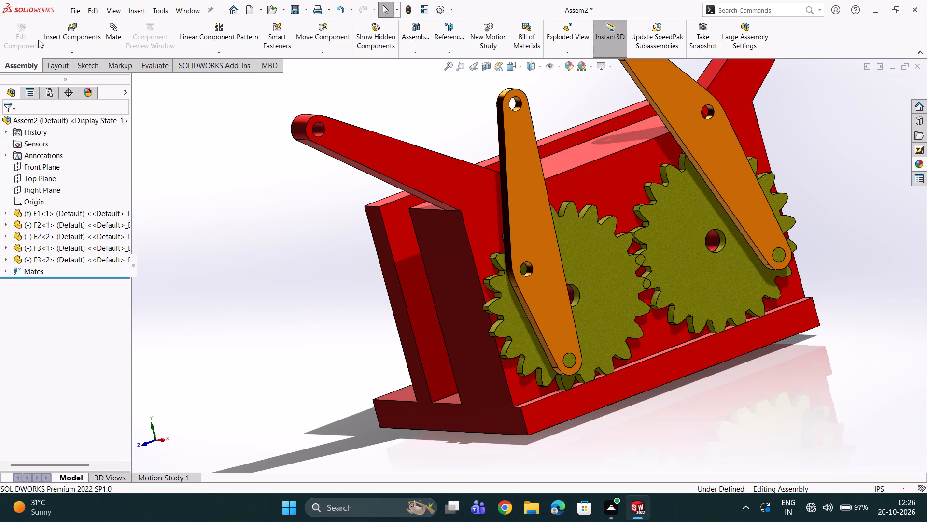
Insert parts F4, F7 and F8, each turned 90° about Y, and place them beside the F1 base.
{"action": "left_click", "coordinate": [92, 32]}
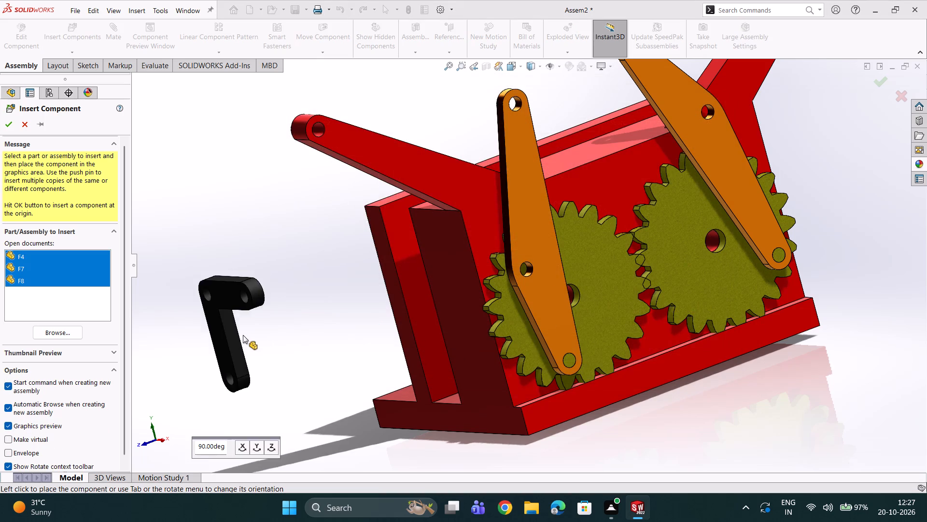
{"action": "scroll", "coordinate": [243, 335], "scroll_direction": "up", "scroll_amount": 1}
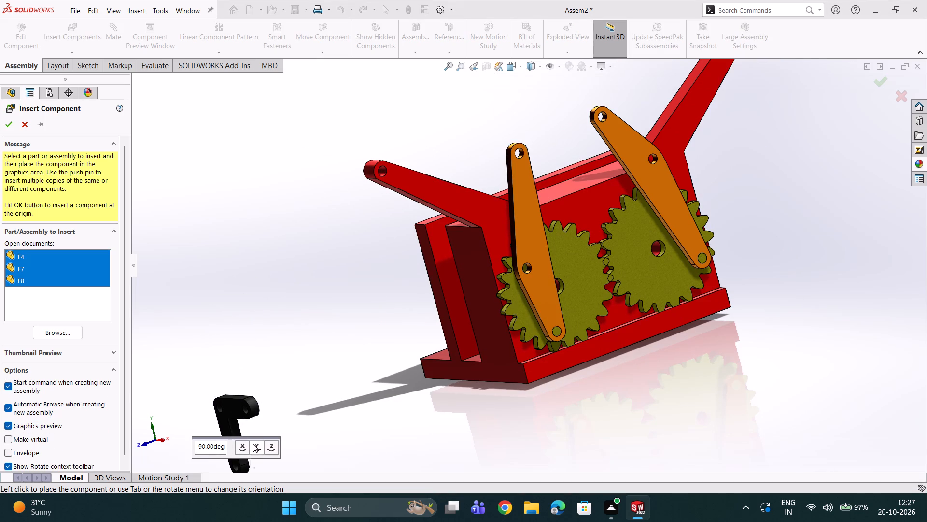
{"action": "left_click", "coordinate": [253, 444]}
{"action": "left_click", "coordinate": [290, 366]}
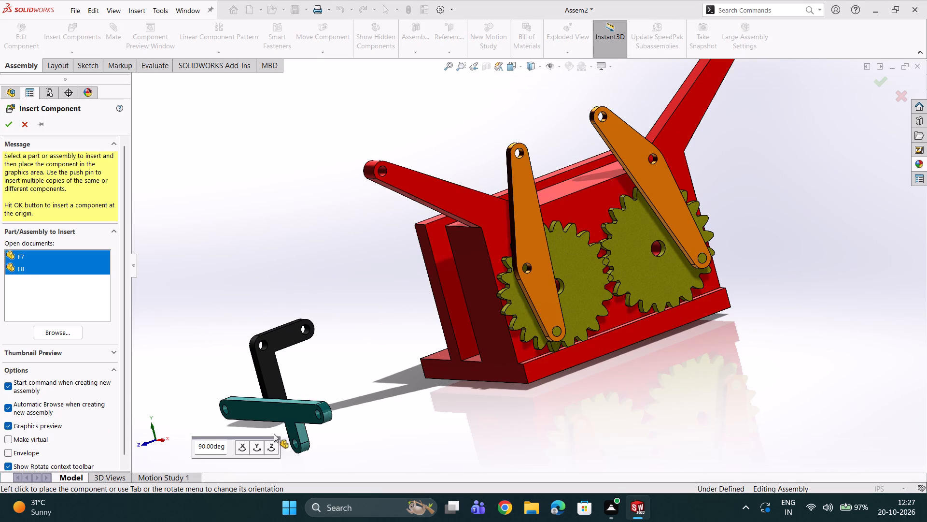
{"action": "left_click", "coordinate": [259, 445]}
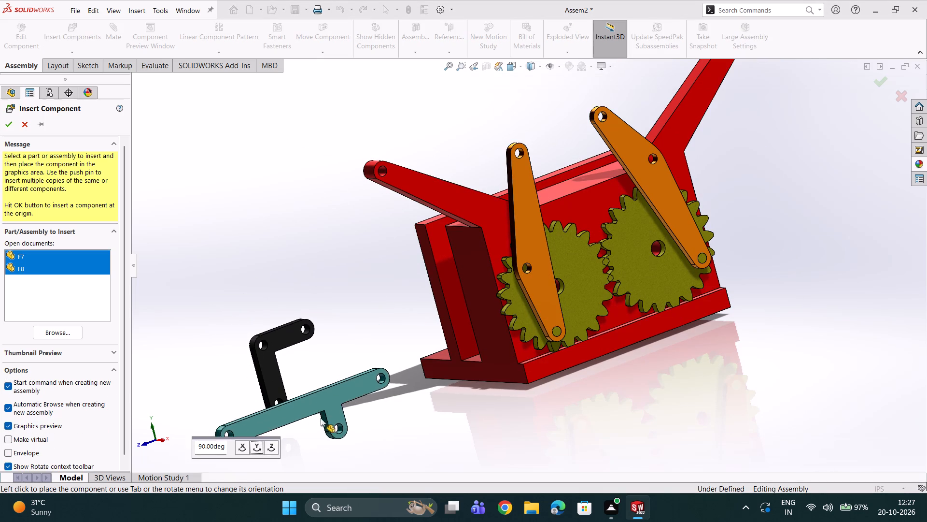
{"action": "left_click", "coordinate": [353, 420]}
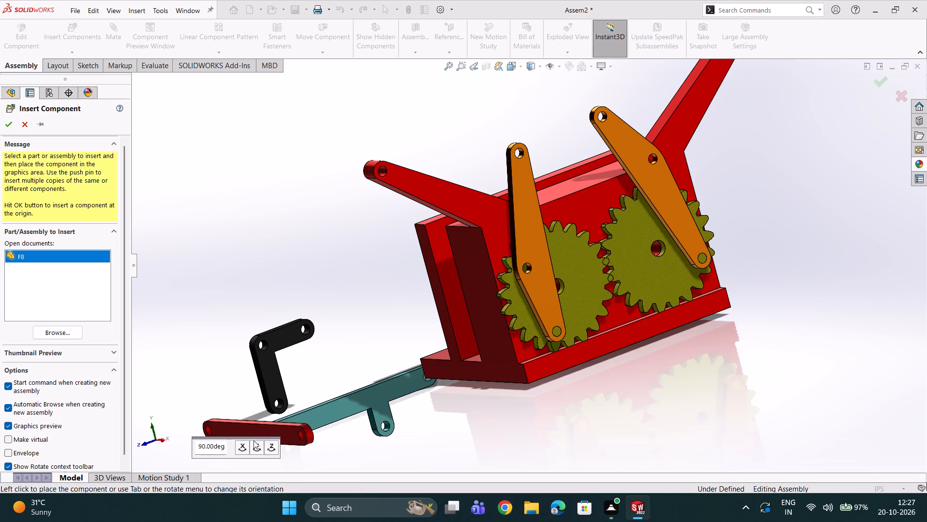
{"action": "left_click", "coordinate": [252, 443]}
{"action": "left_click", "coordinate": [225, 263]}
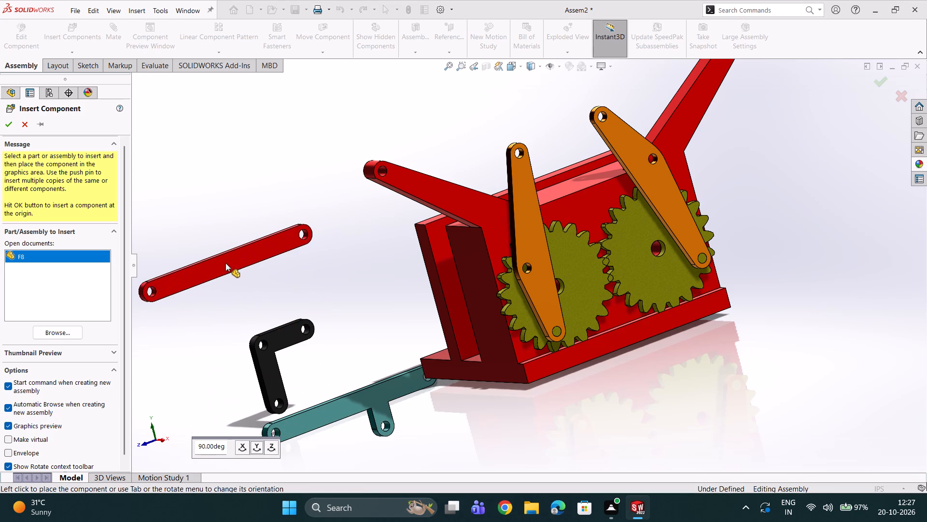
Add a concentric mate between F7's end hole farther from its side lug and the upper end hole of the second gear's F3 link.
{"action": "scroll", "coordinate": [373, 303], "scroll_direction": "down", "scroll_amount": 2}
{"action": "scroll", "coordinate": [381, 345], "scroll_direction": "up", "scroll_amount": 3}
{"action": "scroll", "coordinate": [459, 395], "scroll_direction": "up", "scroll_amount": 1}
{"action": "scroll", "coordinate": [455, 388], "scroll_direction": "down", "scroll_amount": 3}
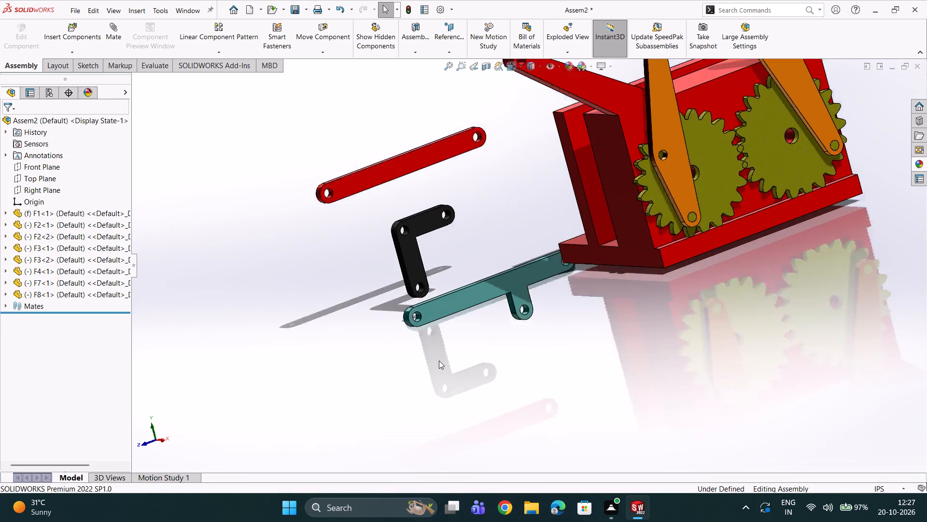
{"action": "scroll", "coordinate": [439, 361], "scroll_direction": "down", "scroll_amount": 4}
{"action": "left_click", "coordinate": [418, 275]}
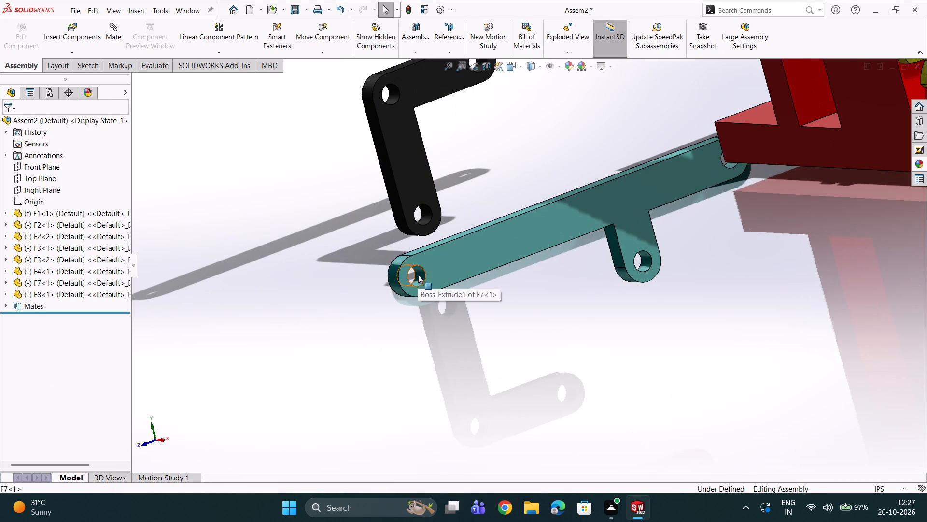
{"action": "scroll", "coordinate": [441, 265], "scroll_direction": "up", "scroll_amount": 4}
{"action": "scroll", "coordinate": [528, 168], "scroll_direction": "up", "scroll_amount": 2}
{"action": "left_click", "coordinate": [119, 39]}
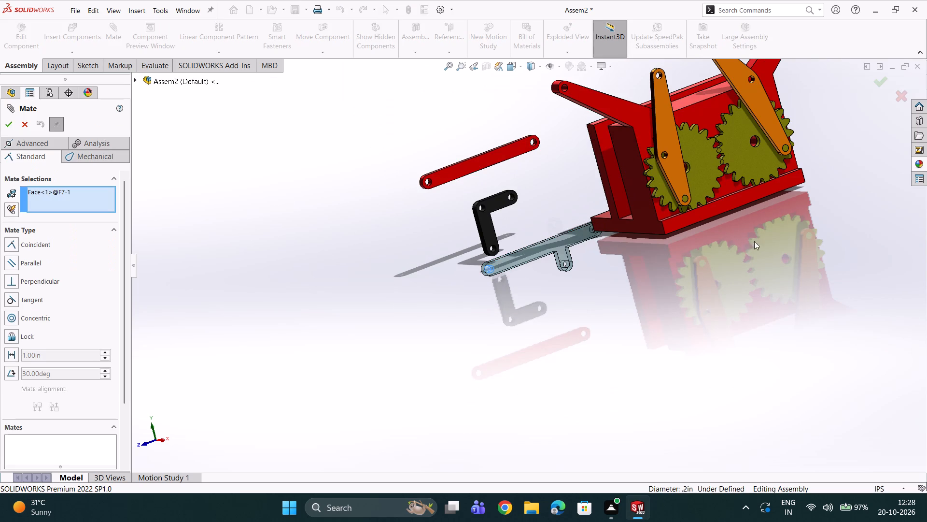
{"action": "scroll", "coordinate": [717, 98], "scroll_direction": "up", "scroll_amount": 3}
{"action": "scroll", "coordinate": [705, 106], "scroll_direction": "down", "scroll_amount": 3}
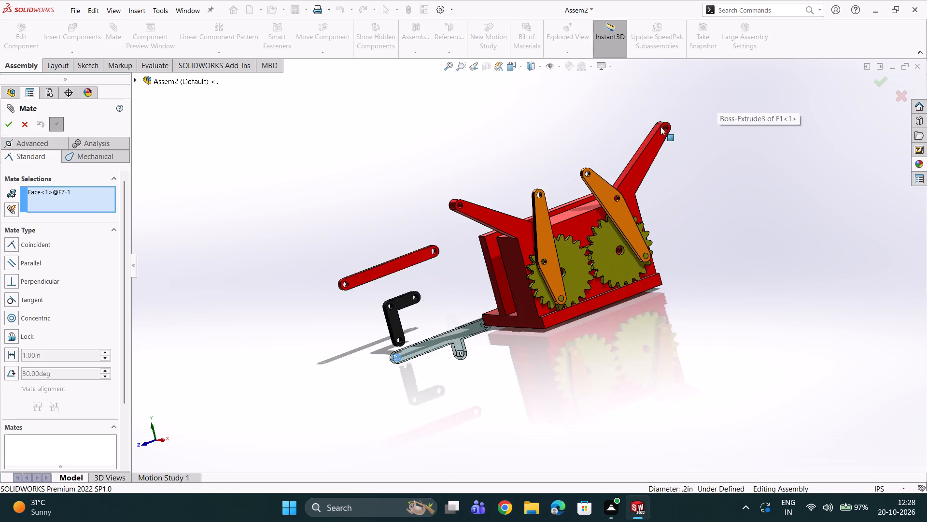
{"action": "scroll", "coordinate": [609, 166], "scroll_direction": "down", "scroll_amount": 1}
{"action": "scroll", "coordinate": [546, 210], "scroll_direction": "down", "scroll_amount": 6}
{"action": "left_click", "coordinate": [538, 222]}
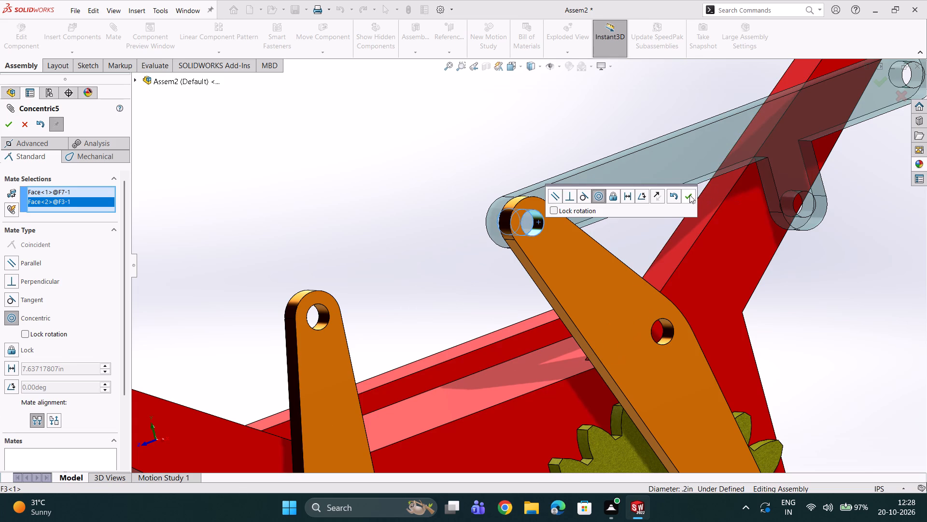
{"action": "left_click", "coordinate": [689, 195]}
Add a concentric mate between F7's side lug hole and the end hole of the F1 arm beside it.
{"action": "scroll", "coordinate": [723, 230], "scroll_direction": "up", "scroll_amount": 3}
{"action": "scroll", "coordinate": [702, 210], "scroll_direction": "down", "scroll_amount": 2}
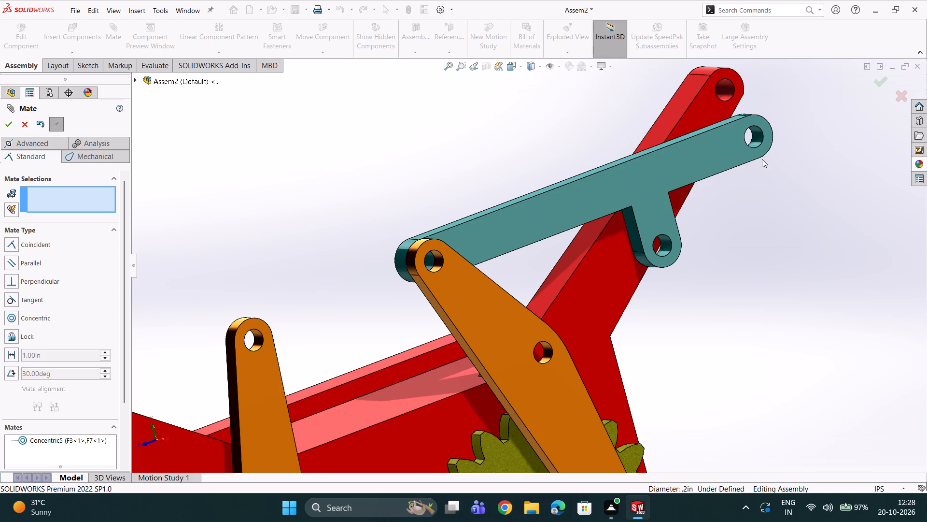
{"action": "scroll", "coordinate": [762, 162], "scroll_direction": "down", "scroll_amount": 1}
{"action": "scroll", "coordinate": [662, 234], "scroll_direction": "down", "scroll_amount": 2}
{"action": "left_click", "coordinate": [611, 278]}
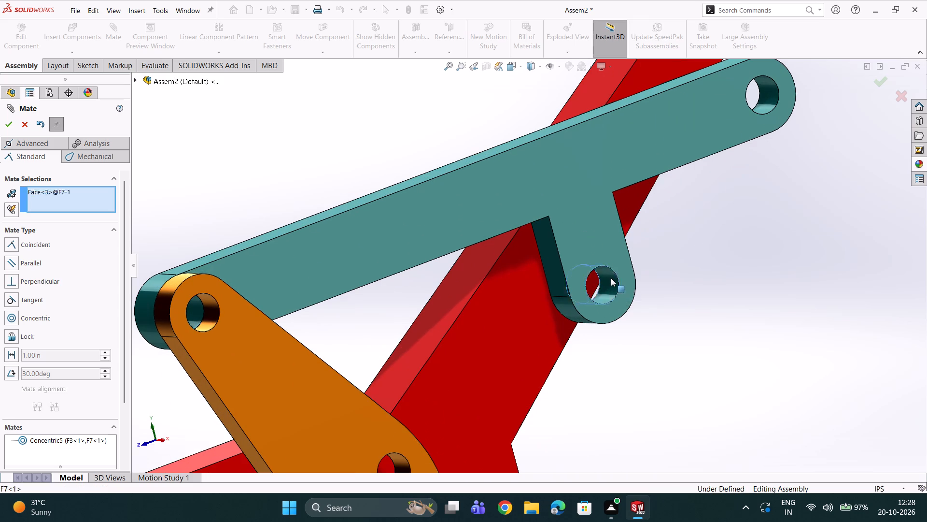
{"action": "scroll", "coordinate": [679, 76], "scroll_direction": "up", "scroll_amount": 3}
{"action": "scroll", "coordinate": [655, 110], "scroll_direction": "down", "scroll_amount": 4}
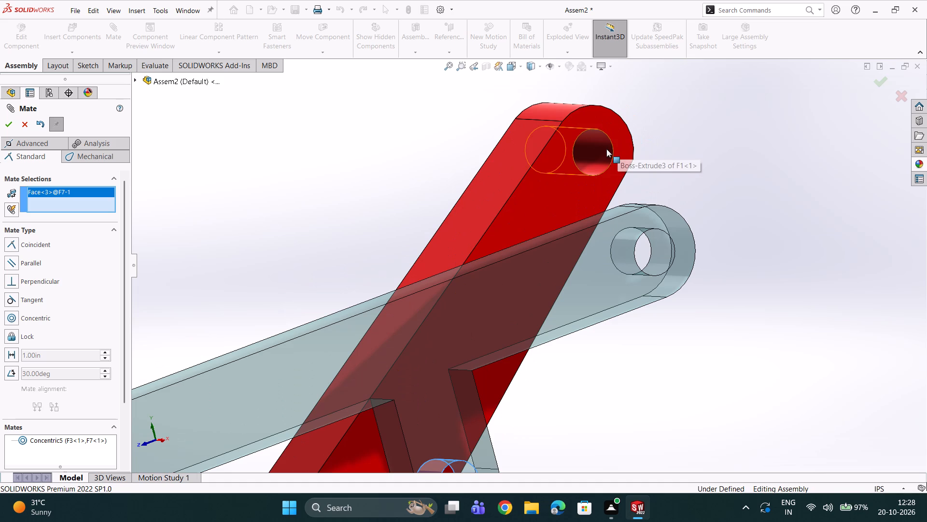
{"action": "left_click", "coordinate": [606, 149]}
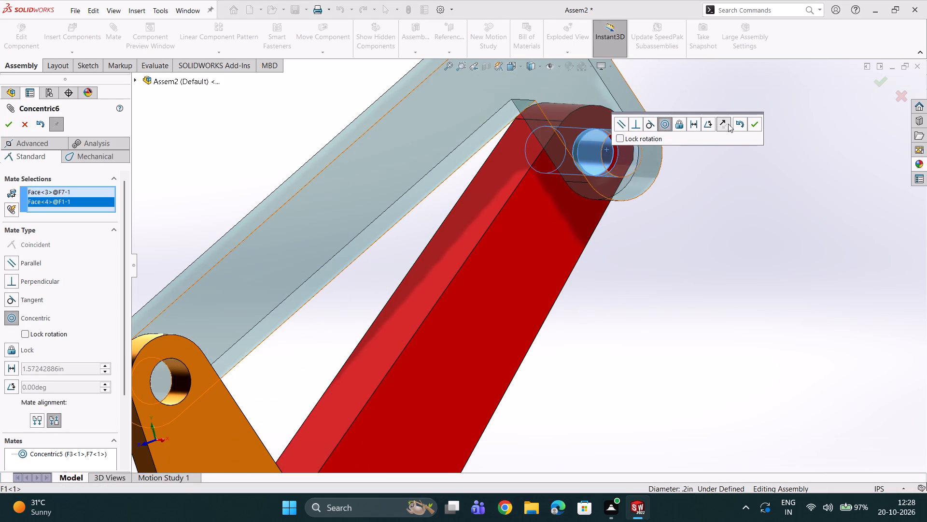
{"action": "left_click", "coordinate": [750, 121]}
Add a concentric mate between F4's corner hole and F7's free end hole.
{"action": "scroll", "coordinate": [665, 163], "scroll_direction": "up", "scroll_amount": 3}
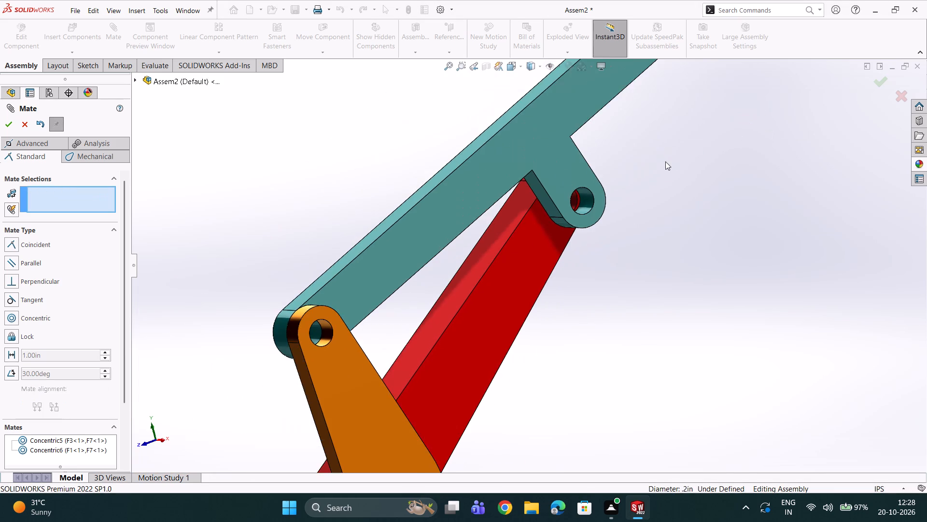
{"action": "scroll", "coordinate": [621, 203], "scroll_direction": "up", "scroll_amount": 3}
{"action": "scroll", "coordinate": [575, 224], "scroll_direction": "up", "scroll_amount": 1}
{"action": "scroll", "coordinate": [536, 277], "scroll_direction": "down", "scroll_amount": 1}
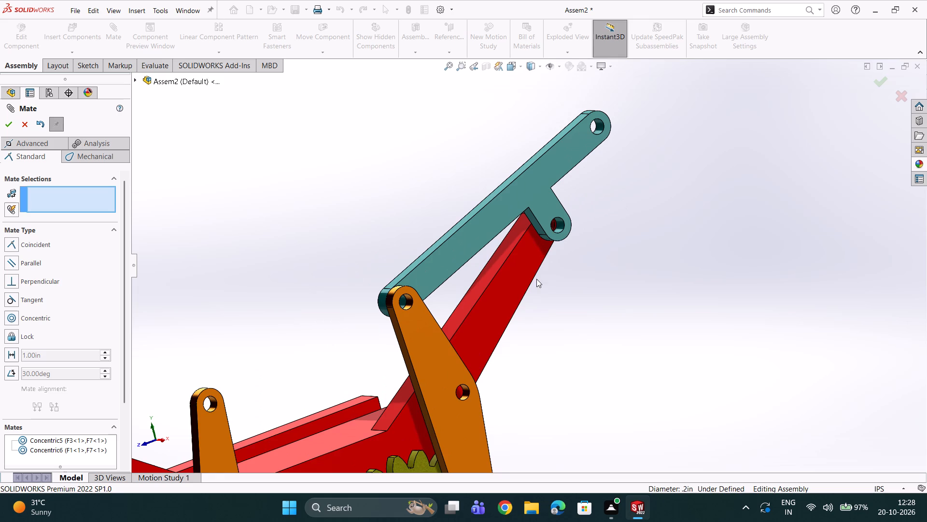
{"action": "scroll", "coordinate": [368, 282], "scroll_direction": "up", "scroll_amount": 5}
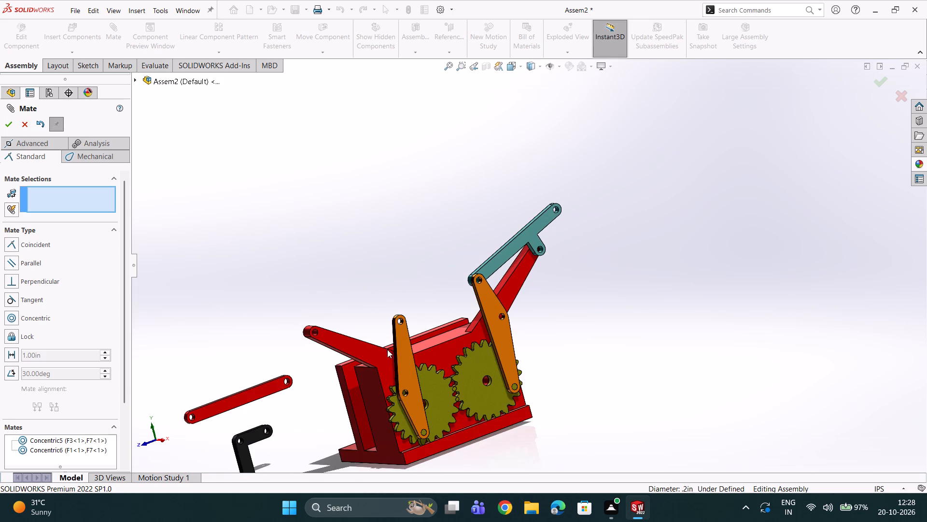
{"action": "scroll", "coordinate": [346, 406], "scroll_direction": "down", "scroll_amount": 1}
{"action": "scroll", "coordinate": [261, 424], "scroll_direction": "down", "scroll_amount": 5}
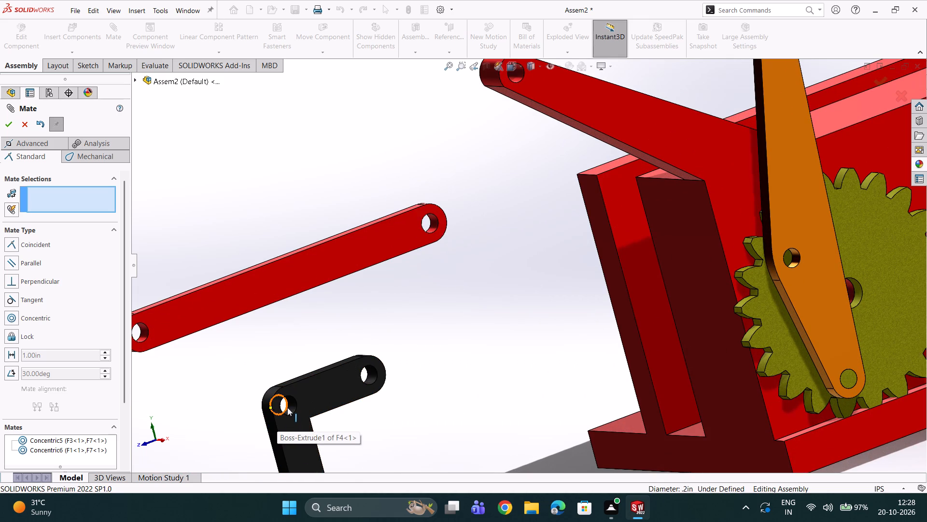
{"action": "scroll", "coordinate": [379, 375], "scroll_direction": "up", "scroll_amount": 1}
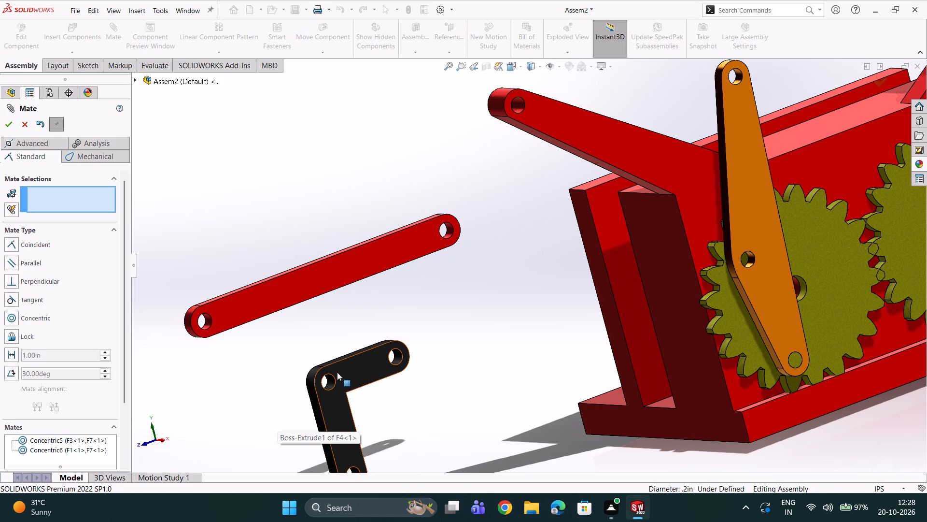
{"action": "double_click", "coordinate": [331, 383]}
{"action": "scroll", "coordinate": [388, 361], "scroll_direction": "up", "scroll_amount": 5}
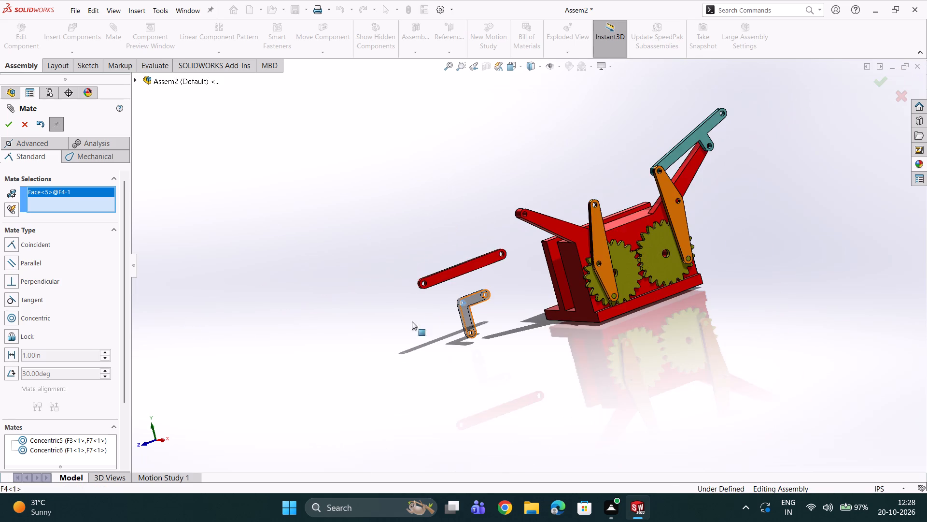
{"action": "scroll", "coordinate": [684, 167], "scroll_direction": "down", "scroll_amount": 8}
{"action": "scroll", "coordinate": [700, 100], "scroll_direction": "down", "scroll_amount": 3}
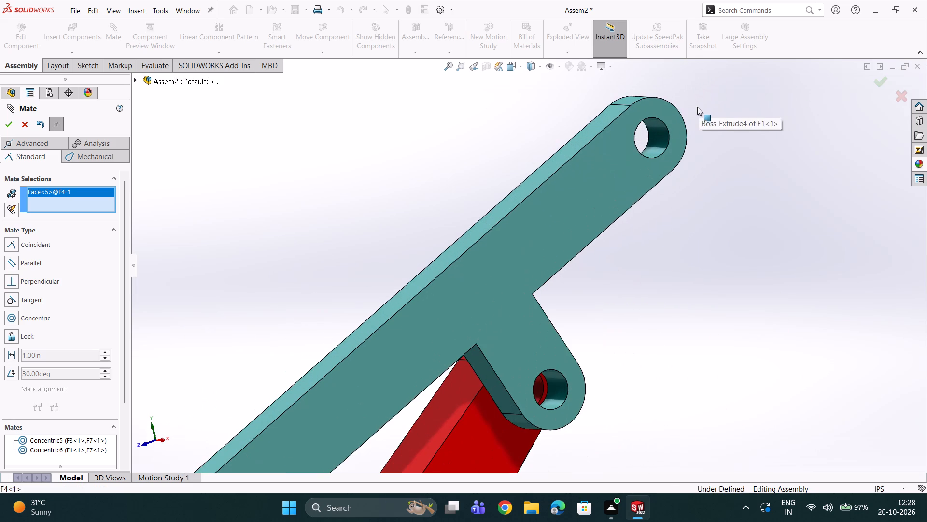
{"action": "left_click", "coordinate": [663, 138]}
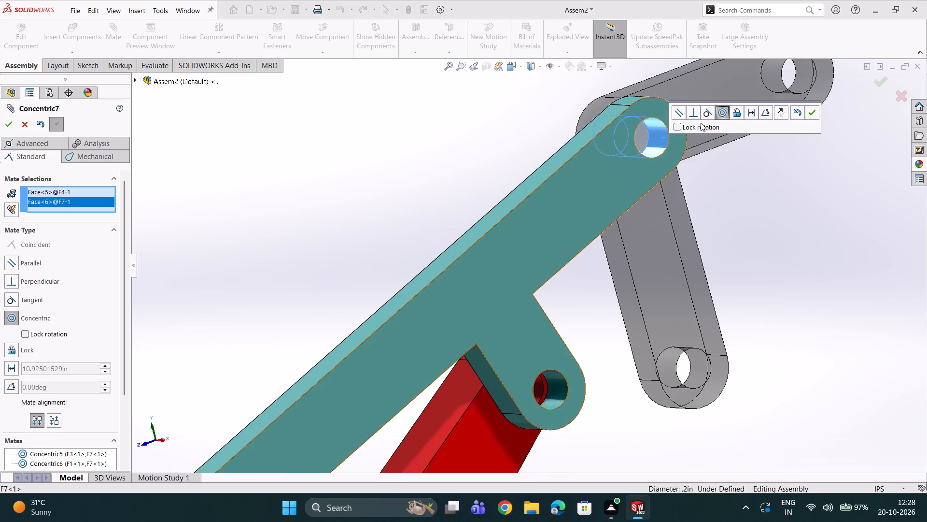
{"action": "left_click", "coordinate": [811, 112]}
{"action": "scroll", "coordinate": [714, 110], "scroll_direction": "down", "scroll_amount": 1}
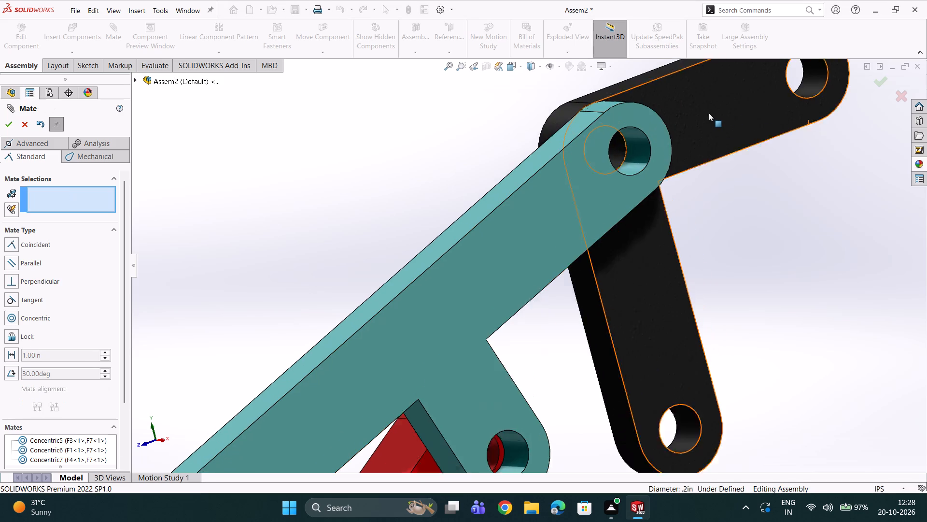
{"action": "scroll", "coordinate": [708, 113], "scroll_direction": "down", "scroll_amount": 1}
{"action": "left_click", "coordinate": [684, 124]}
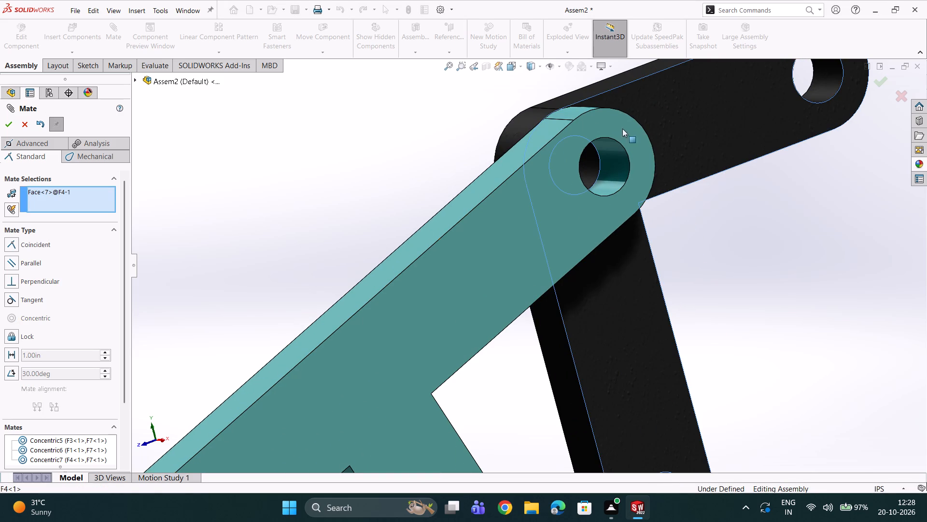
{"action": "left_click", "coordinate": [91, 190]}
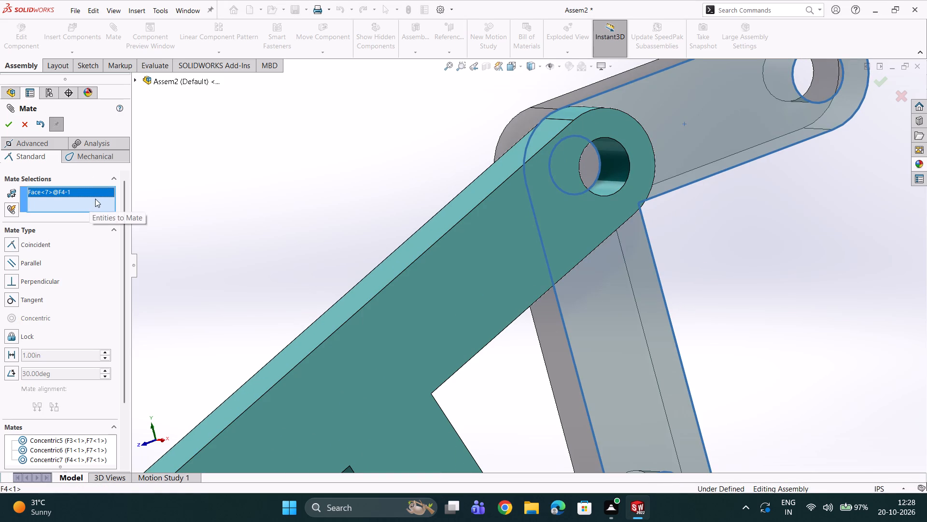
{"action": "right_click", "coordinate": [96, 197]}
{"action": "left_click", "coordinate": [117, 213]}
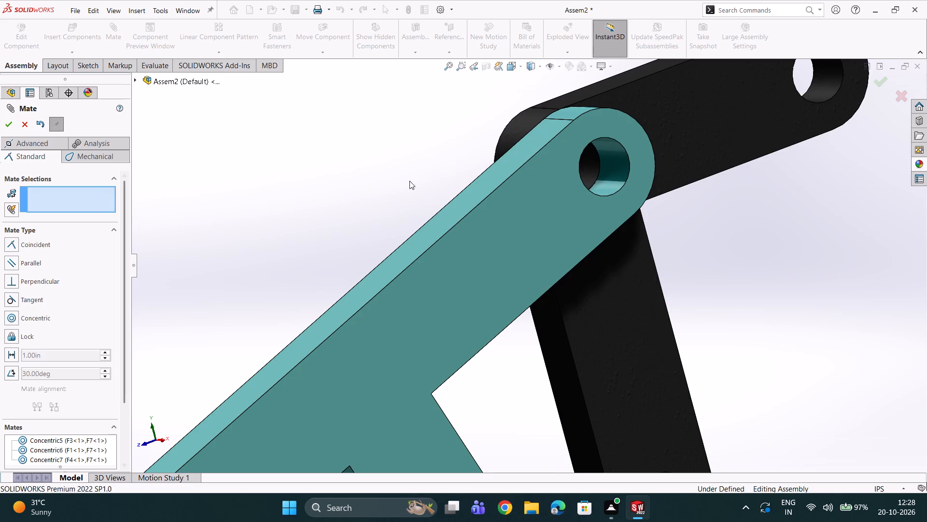
Add a coincident mate between F4's broad rear face and F7's broad front face.
{"action": "middle_click_drag", "start_coordinate": [410, 181], "coordinate": [472, 229]}
{"action": "middle_click_drag", "start_coordinate": [417, 205], "coordinate": [421, 206]}
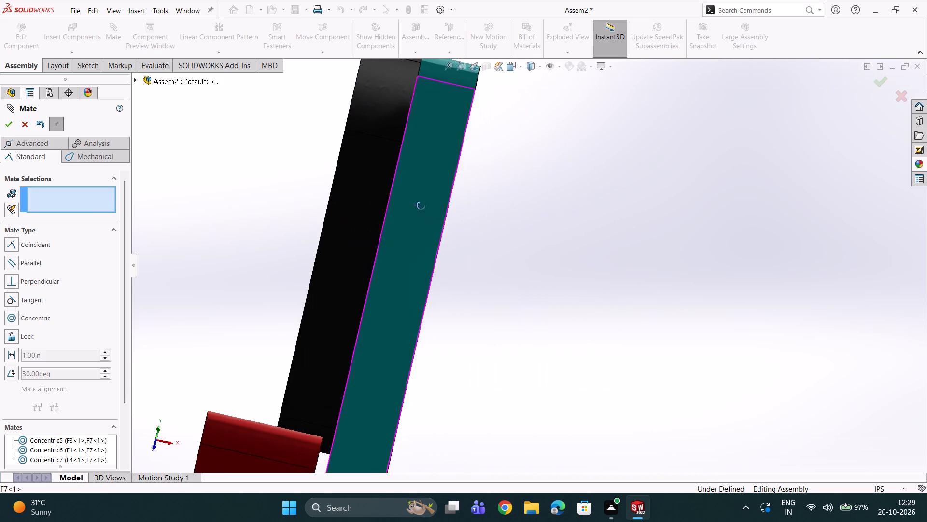
{"action": "middle_click_drag", "start_coordinate": [421, 206], "coordinate": [446, 213]}
{"action": "left_click", "coordinate": [256, 143]}
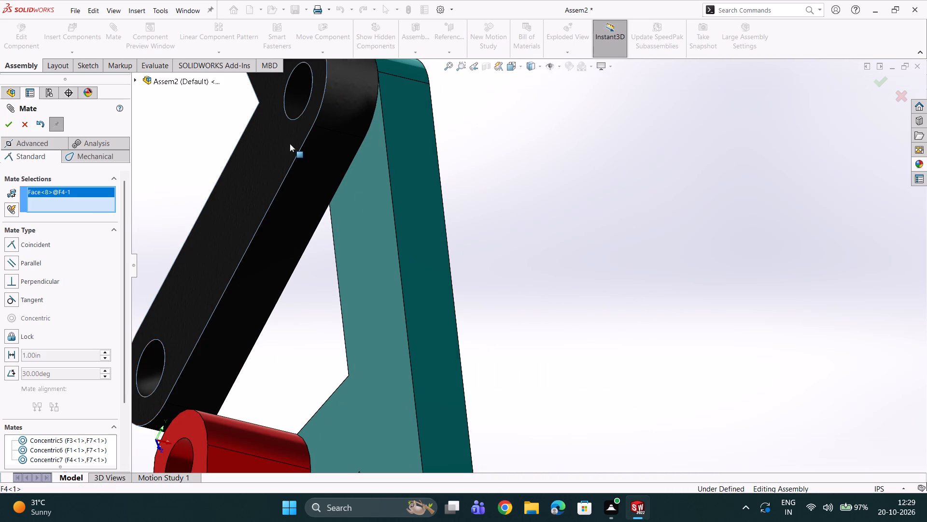
{"action": "middle_click_drag", "start_coordinate": [271, 143], "coordinate": [197, 97]}
{"action": "left_click", "coordinate": [236, 194]}
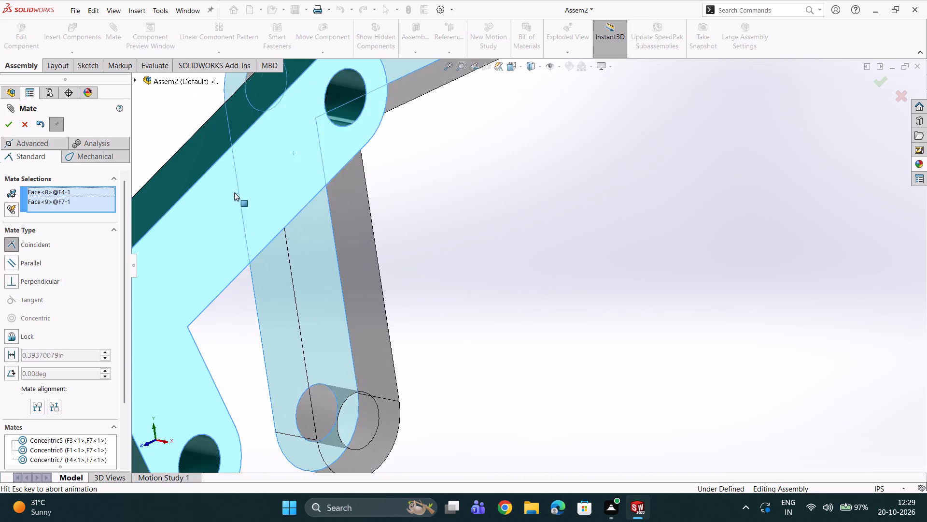
{"action": "scroll", "coordinate": [232, 195], "scroll_direction": "up", "scroll_amount": 1}
{"action": "left_click", "coordinate": [217, 166]}
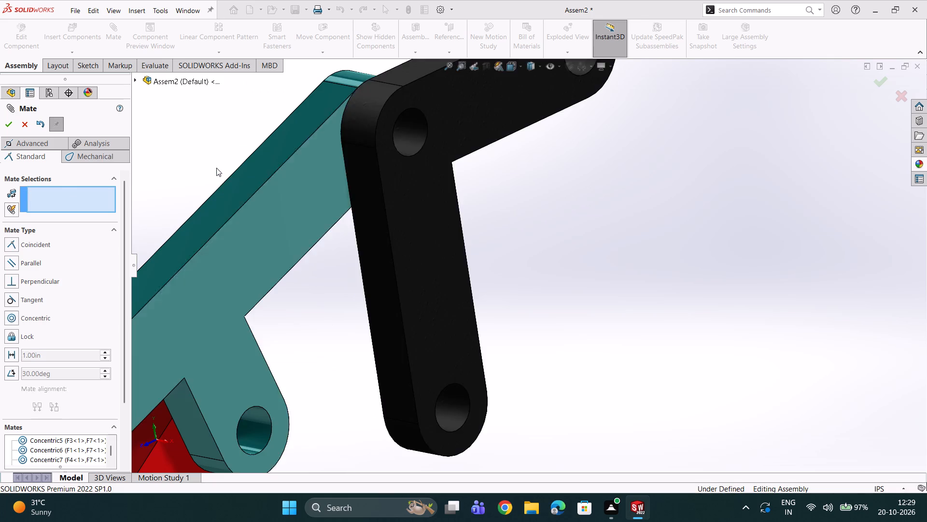
Add a coincident mate between the F1 arm's front face around its end hole and F7's broad rear face.
{"action": "scroll", "coordinate": [211, 284], "scroll_direction": "up", "scroll_amount": 3}
{"action": "scroll", "coordinate": [289, 327], "scroll_direction": "down", "scroll_amount": 2}
{"action": "scroll", "coordinate": [309, 347], "scroll_direction": "up", "scroll_amount": 3}
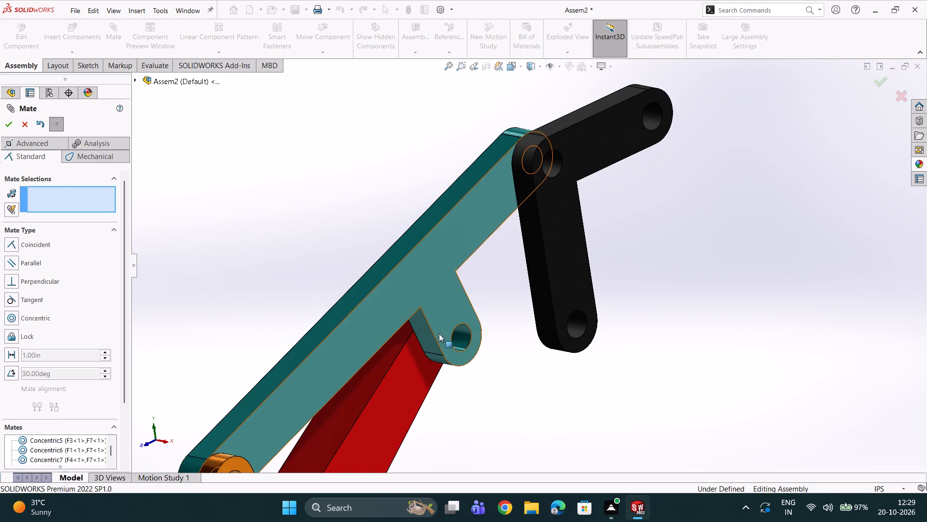
{"action": "scroll", "coordinate": [440, 333], "scroll_direction": "down", "scroll_amount": 2}
{"action": "left_click", "coordinate": [406, 388]}
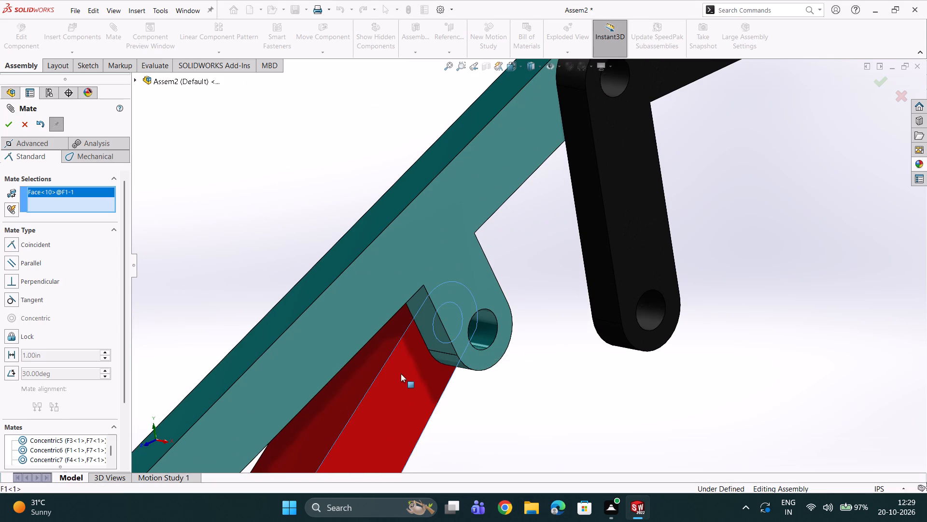
{"action": "middle_click_drag", "start_coordinate": [398, 367], "coordinate": [478, 409]}
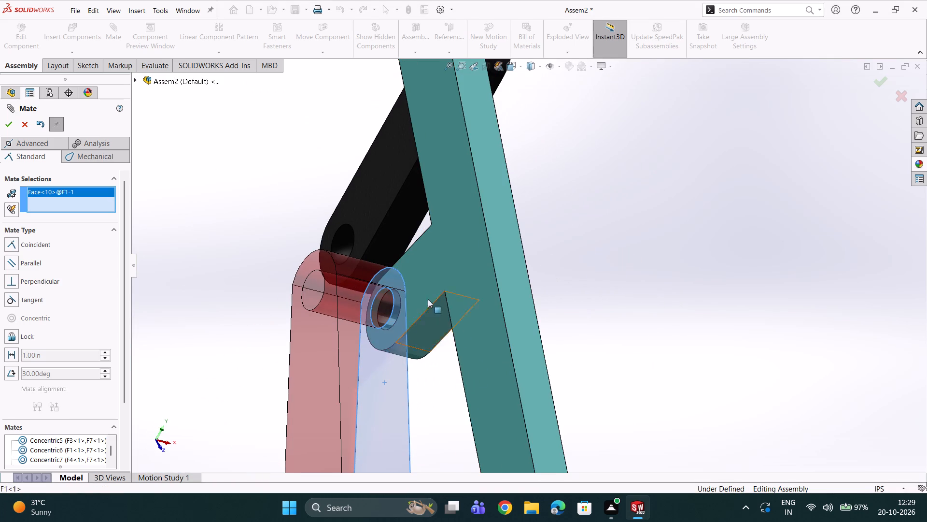
{"action": "left_click", "coordinate": [410, 285]}
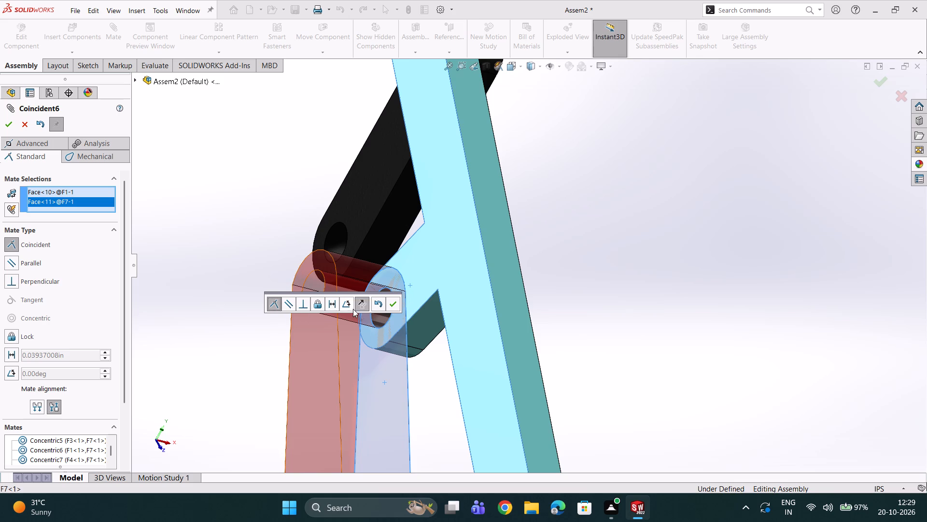
{"action": "left_click", "coordinate": [398, 305]}
Add a parallel mate between the broad rear face of the second gear's F3 link and F7's broad front face.
{"action": "scroll", "coordinate": [371, 343], "scroll_direction": "up", "scroll_amount": 6}
{"action": "middle_click_drag", "start_coordinate": [372, 342], "coordinate": [355, 323]}
{"action": "scroll", "coordinate": [458, 381], "scroll_direction": "down", "scroll_amount": 2}
{"action": "scroll", "coordinate": [560, 420], "scroll_direction": "down", "scroll_amount": 3}
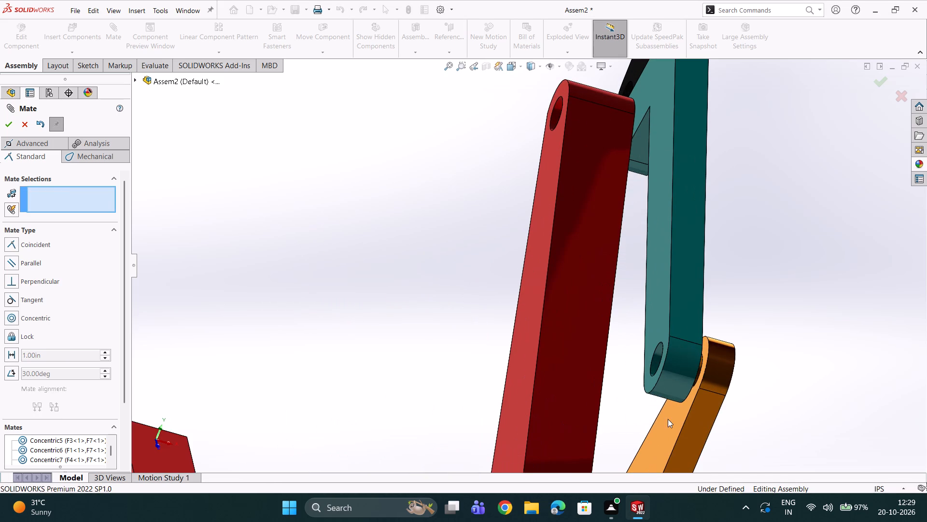
{"action": "left_click", "coordinate": [664, 421]}
{"action": "middle_click_drag", "start_coordinate": [670, 364], "coordinate": [668, 364]}
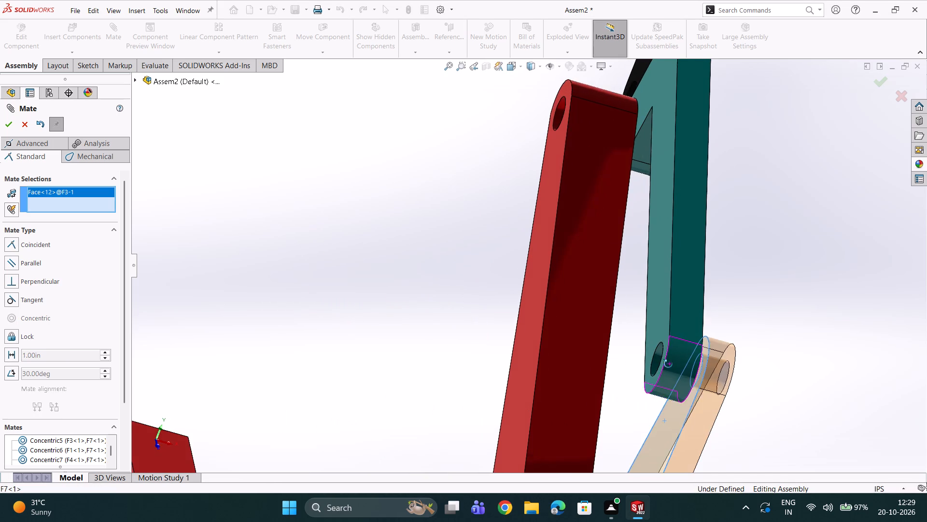
{"action": "middle_click_drag", "start_coordinate": [668, 364], "coordinate": [607, 325]}
{"action": "left_click", "coordinate": [754, 328]}
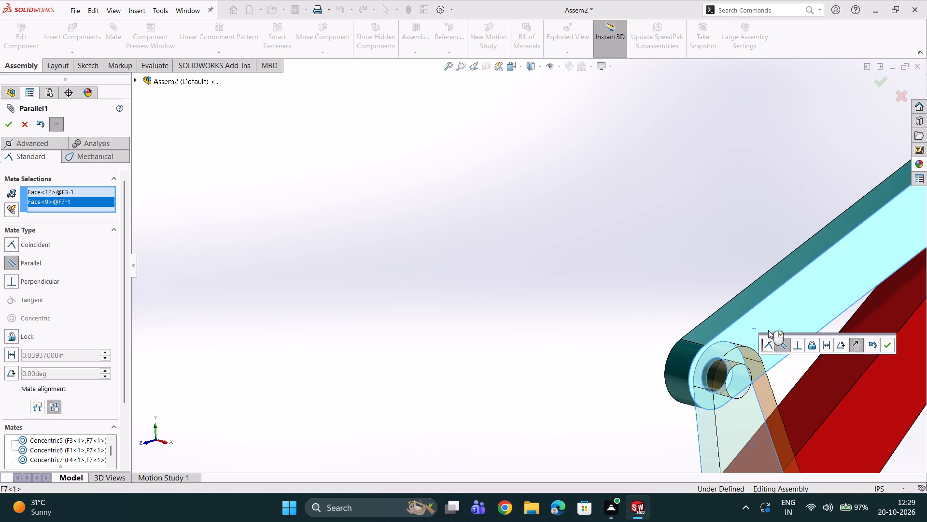
{"action": "left_click", "coordinate": [885, 346]}
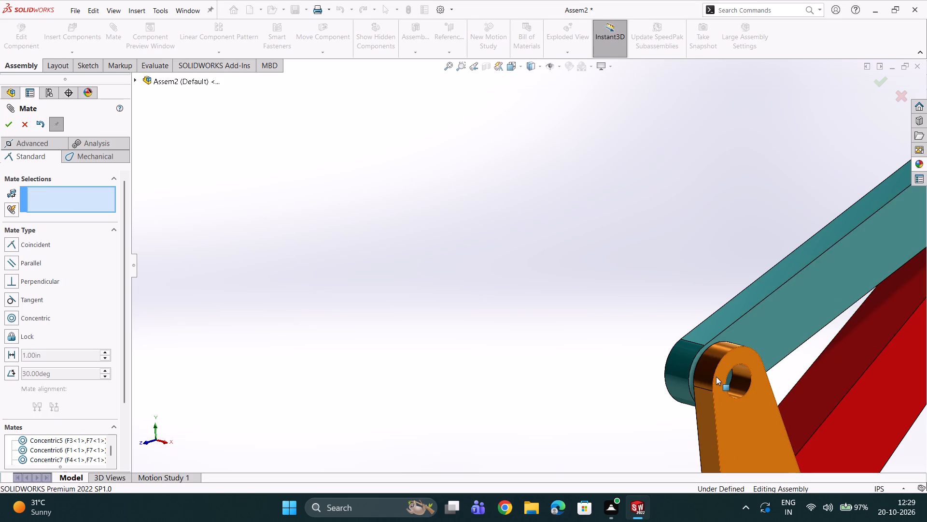
Examine how the mated F7 and F4 links sit against the F3 link and the F1 base.
{"action": "middle_click_drag", "start_coordinate": [716, 377], "coordinate": [648, 313]}
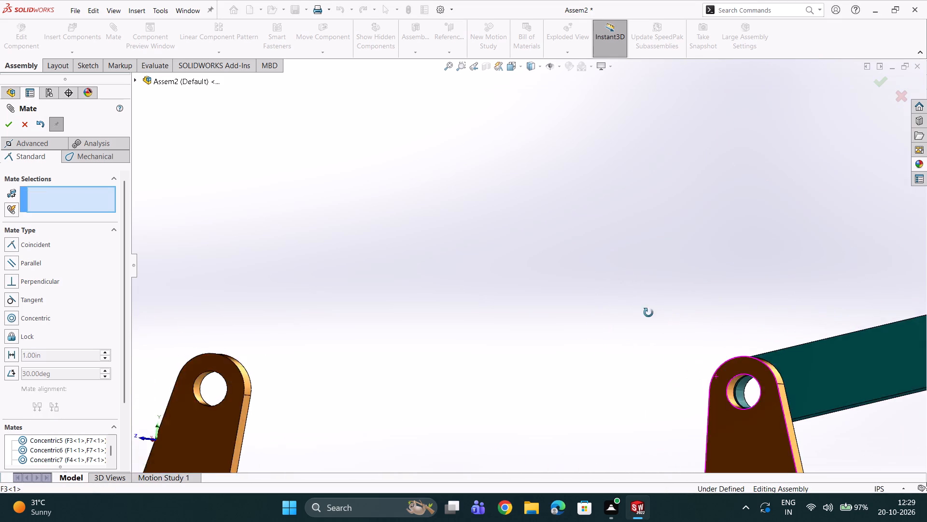
{"action": "middle_click_drag", "start_coordinate": [648, 313], "coordinate": [585, 353]}
{"action": "scroll", "coordinate": [625, 396], "scroll_direction": "up", "scroll_amount": 4}
{"action": "scroll", "coordinate": [694, 368], "scroll_direction": "up", "scroll_amount": 2}
{"action": "scroll", "coordinate": [677, 375], "scroll_direction": "down", "scroll_amount": 2}
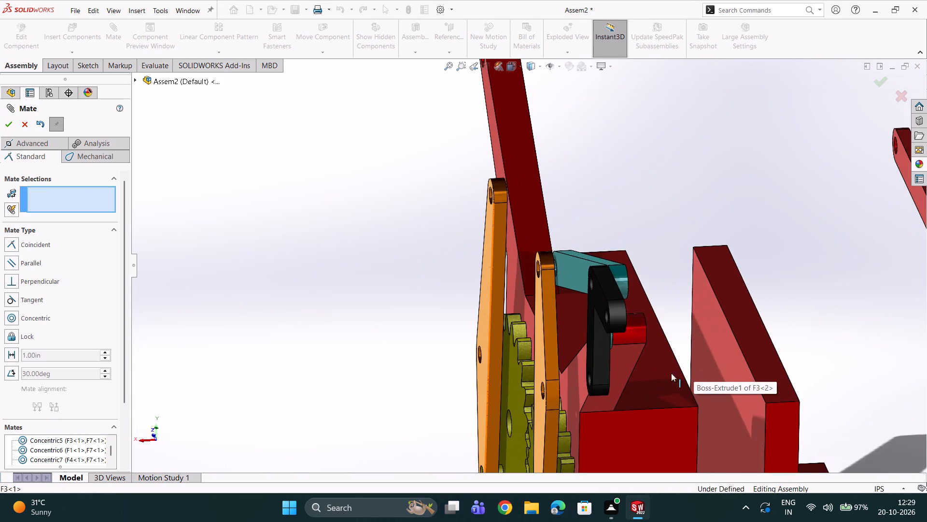
{"action": "middle_click_drag", "start_coordinate": [651, 369], "coordinate": [716, 356]}
{"action": "scroll", "coordinate": [709, 359], "scroll_direction": "up", "scroll_amount": 2}
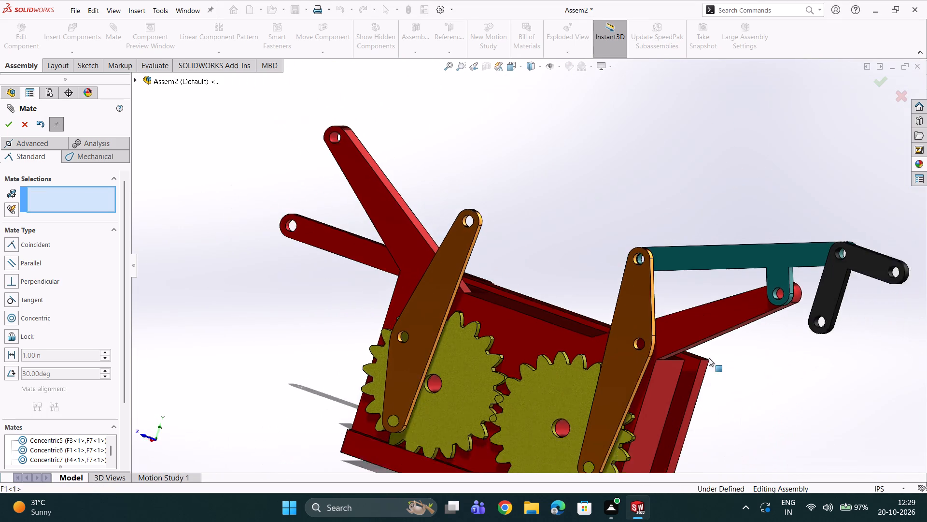
{"action": "scroll", "coordinate": [709, 358], "scroll_direction": "down", "scroll_amount": 4}
{"action": "scroll", "coordinate": [660, 315], "scroll_direction": "up", "scroll_amount": 3}
{"action": "scroll", "coordinate": [564, 287], "scroll_direction": "down", "scroll_amount": 1}
{"action": "scroll", "coordinate": [522, 275], "scroll_direction": "up", "scroll_amount": 2}
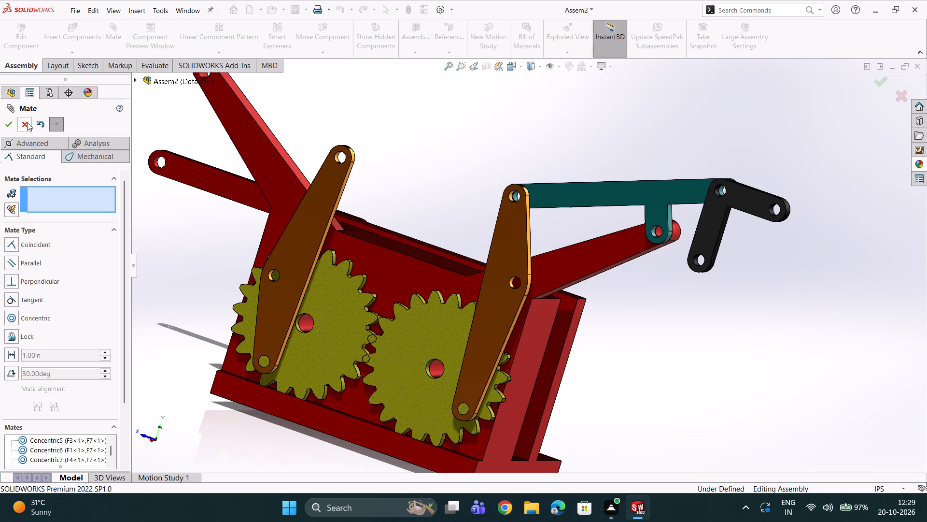
Add a concentric mate between F8's end hole farther from the F1 base and the middle hole of the second gear's F3 link.
{"action": "scroll", "coordinate": [359, 330], "scroll_direction": "up", "scroll_amount": 5}
{"action": "scroll", "coordinate": [317, 324], "scroll_direction": "up", "scroll_amount": 2}
{"action": "scroll", "coordinate": [380, 299], "scroll_direction": "down", "scroll_amount": 2}
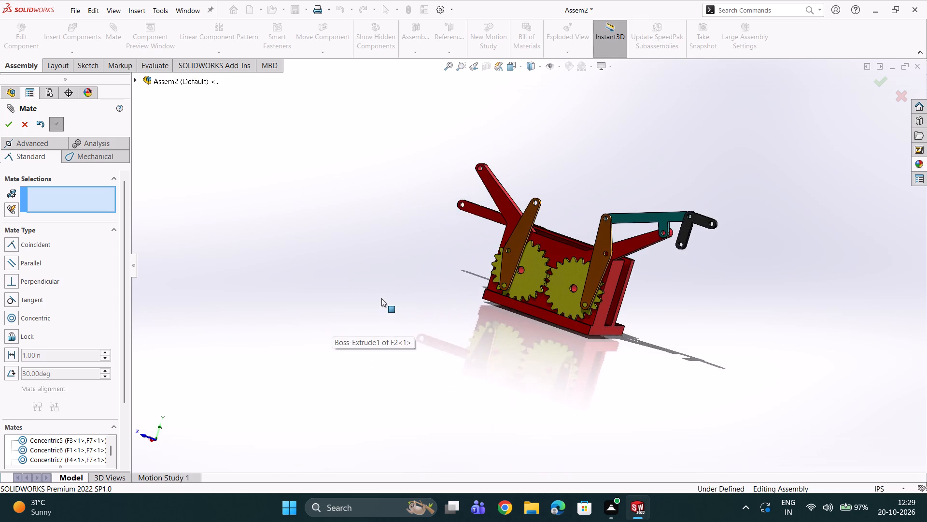
{"action": "scroll", "coordinate": [458, 245], "scroll_direction": "down", "scroll_amount": 1}
{"action": "middle_click_drag", "start_coordinate": [460, 245], "coordinate": [491, 300]}
{"action": "scroll", "coordinate": [505, 206], "scroll_direction": "down", "scroll_amount": 6}
{"action": "scroll", "coordinate": [302, 166], "scroll_direction": "down", "scroll_amount": 2}
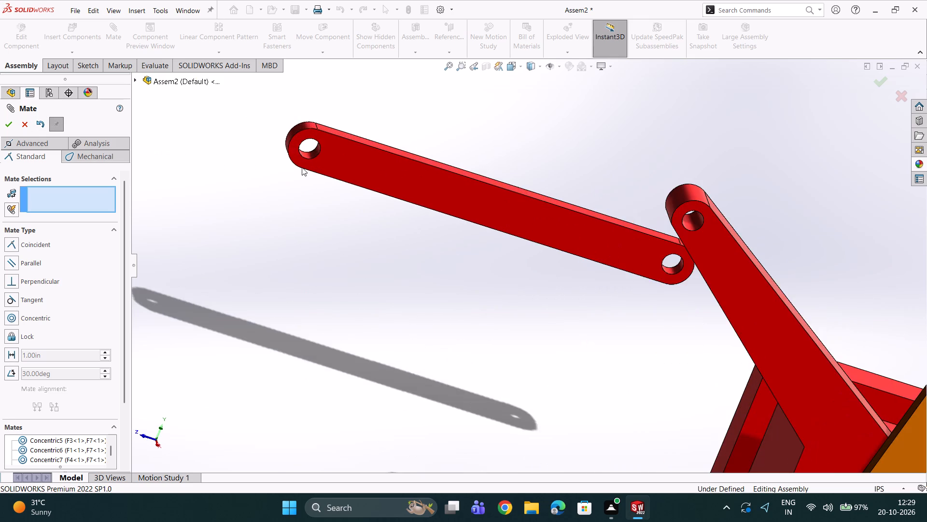
{"action": "scroll", "coordinate": [305, 158], "scroll_direction": "down", "scroll_amount": 3}
{"action": "left_click", "coordinate": [383, 174]}
{"action": "scroll", "coordinate": [452, 202], "scroll_direction": "up", "scroll_amount": 2}
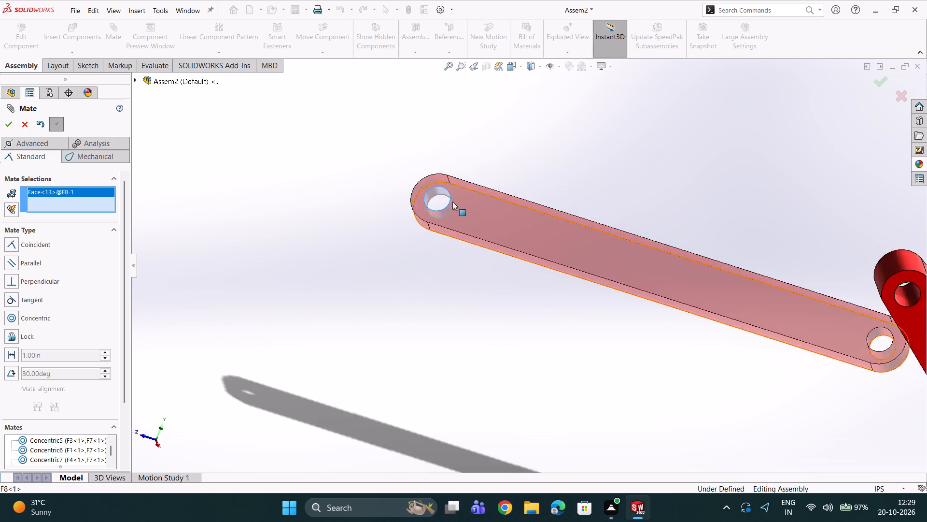
{"action": "scroll", "coordinate": [452, 202], "scroll_direction": "up", "scroll_amount": 7}
{"action": "scroll", "coordinate": [926, 351], "scroll_direction": "up", "scroll_amount": 3}
{"action": "scroll", "coordinate": [876, 363], "scroll_direction": "down", "scroll_amount": 6}
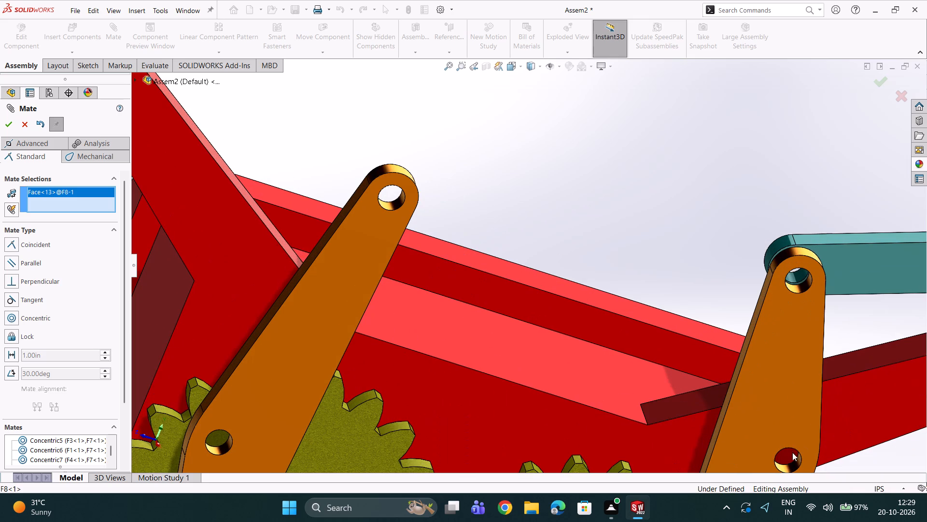
{"action": "left_click", "coordinate": [793, 464]}
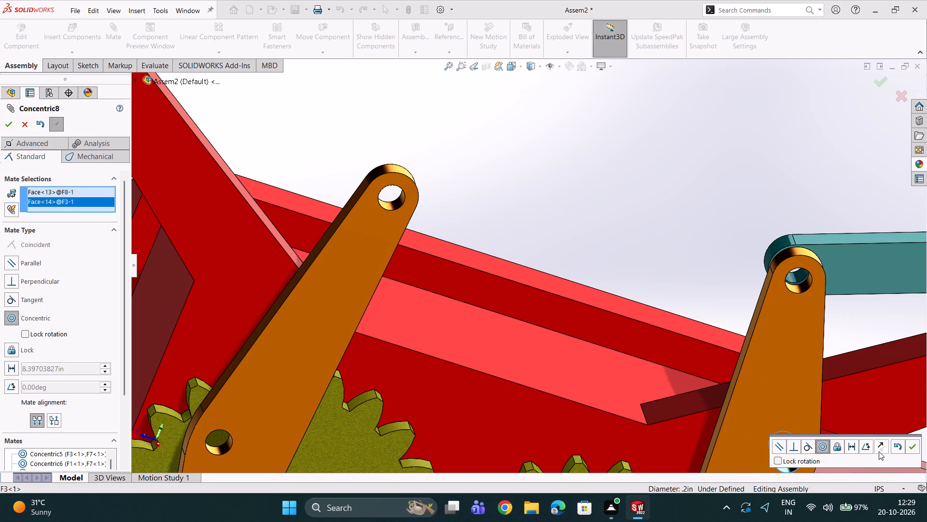
{"action": "left_click", "coordinate": [910, 447]}
Add a coincident mate between F8's broad front face and the broad rear face of the second gear's F3 link.
{"action": "scroll", "coordinate": [874, 441], "scroll_direction": "down", "scroll_amount": 1}
{"action": "middle_click_drag", "start_coordinate": [874, 441], "coordinate": [867, 447]}
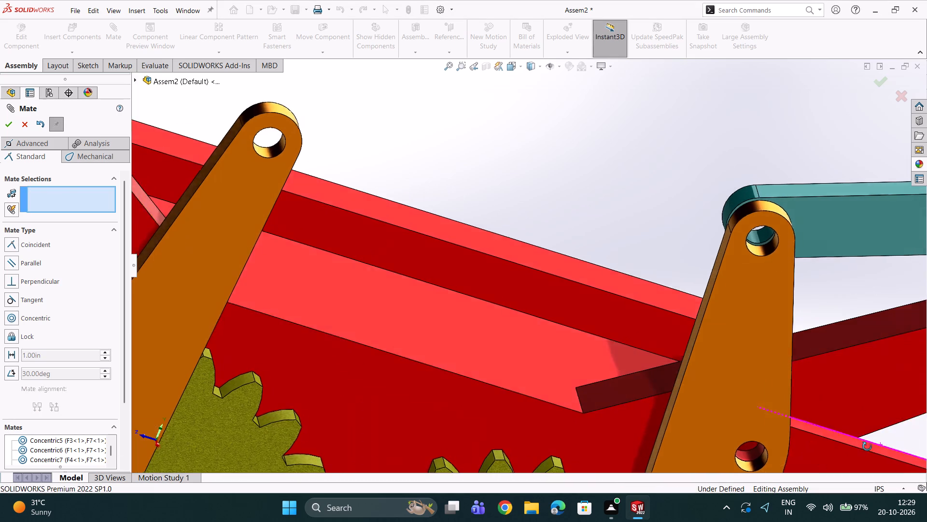
{"action": "middle_click_drag", "start_coordinate": [867, 447], "coordinate": [835, 455]}
{"action": "left_click", "coordinate": [828, 459]}
{"action": "middle_click_drag", "start_coordinate": [801, 433], "coordinate": [785, 438]}
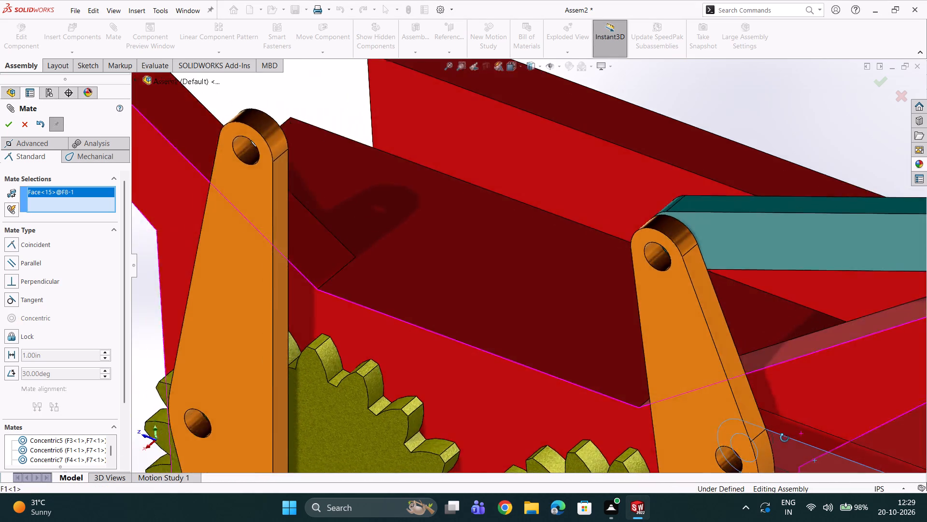
{"action": "middle_click_drag", "start_coordinate": [785, 438], "coordinate": [752, 464]}
{"action": "middle_click_drag", "start_coordinate": [758, 400], "coordinate": [717, 432]}
{"action": "scroll", "coordinate": [755, 401], "scroll_direction": "down", "scroll_amount": 1}
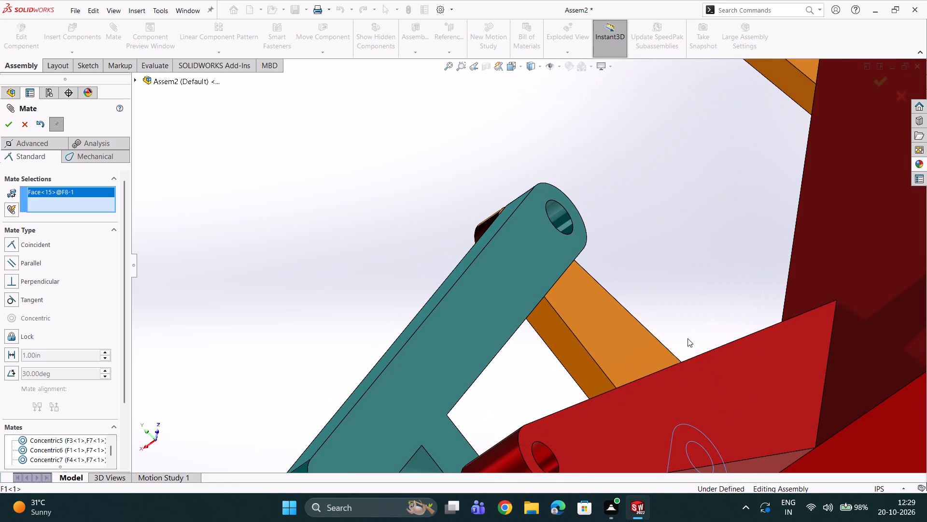
{"action": "left_click", "coordinate": [647, 372]}
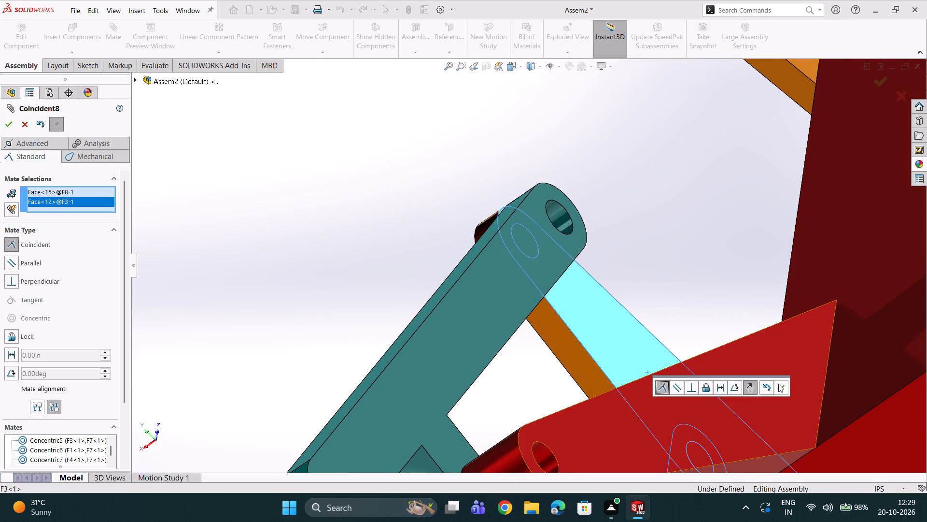
{"action": "left_click", "coordinate": [779, 385]}
Add a concentric mate between F8's free end hole and the lower end hole of F4.
{"action": "scroll", "coordinate": [778, 385], "scroll_direction": "up", "scroll_amount": 2}
{"action": "scroll", "coordinate": [706, 399], "scroll_direction": "up", "scroll_amount": 1}
{"action": "middle_click_drag", "start_coordinate": [706, 399], "coordinate": [787, 328]}
{"action": "scroll", "coordinate": [778, 339], "scroll_direction": "up", "scroll_amount": 1}
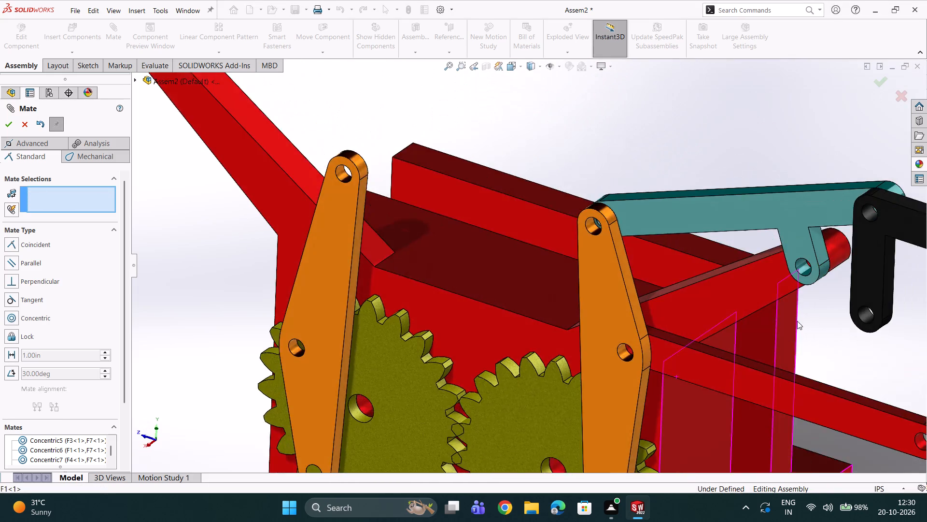
{"action": "scroll", "coordinate": [777, 368], "scroll_direction": "up", "scroll_amount": 3}
{"action": "scroll", "coordinate": [806, 355], "scroll_direction": "down", "scroll_amount": 4}
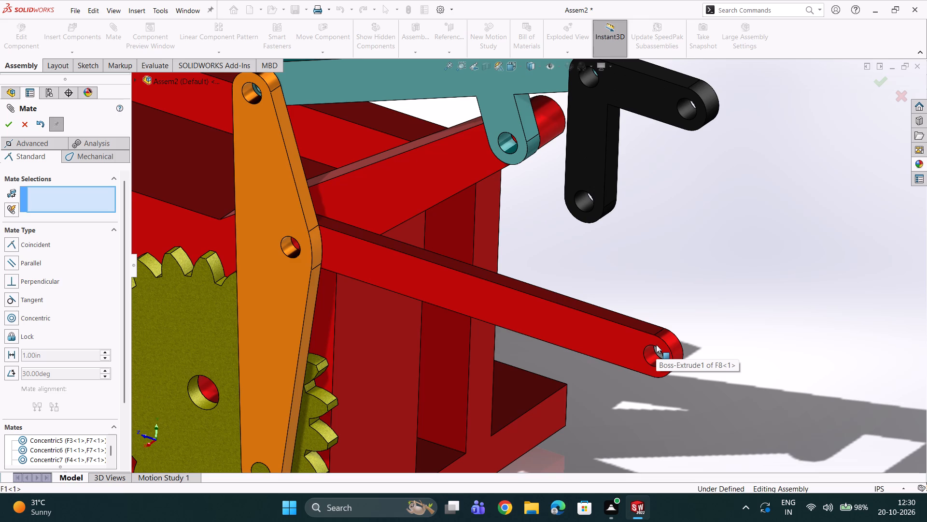
{"action": "scroll", "coordinate": [596, 343], "scroll_direction": "down", "scroll_amount": 4}
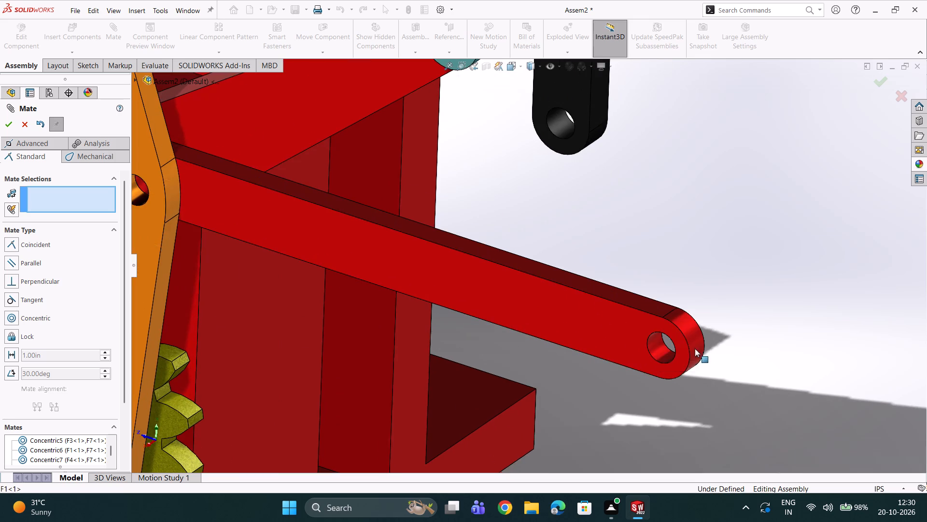
{"action": "scroll", "coordinate": [695, 348], "scroll_direction": "down", "scroll_amount": 1}
{"action": "left_click", "coordinate": [621, 339]}
{"action": "scroll", "coordinate": [580, 290], "scroll_direction": "up", "scroll_amount": 5}
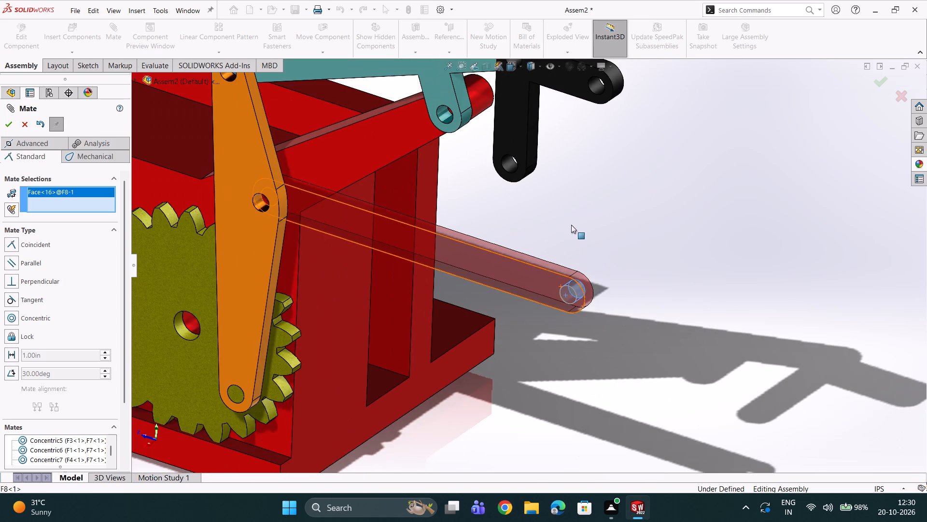
{"action": "scroll", "coordinate": [534, 206], "scroll_direction": "down", "scroll_amount": 3}
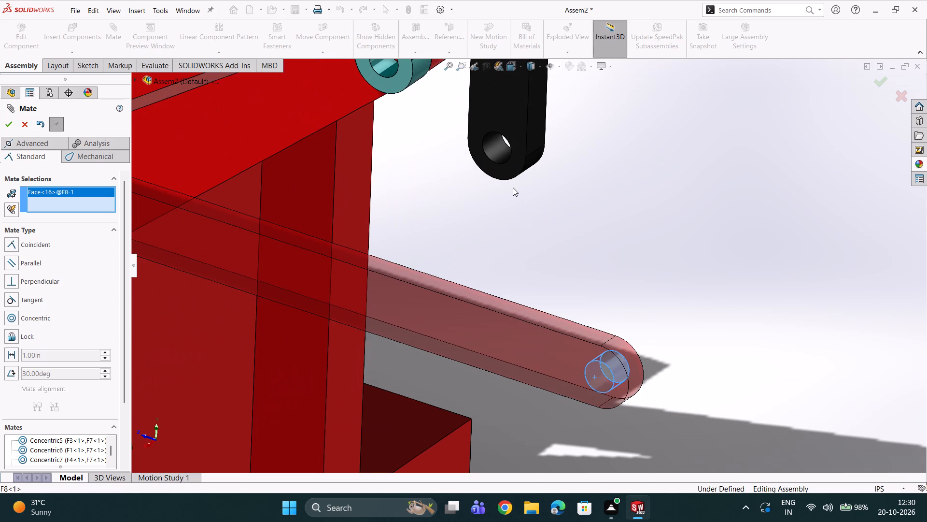
{"action": "scroll", "coordinate": [503, 167], "scroll_direction": "down", "scroll_amount": 1}
{"action": "left_click", "coordinate": [494, 156]}
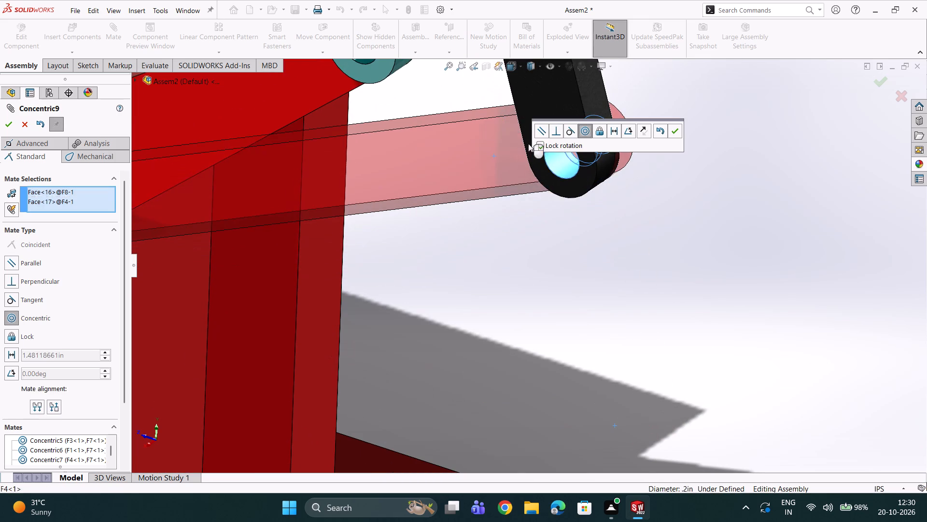
{"action": "left_click", "coordinate": [674, 129]}
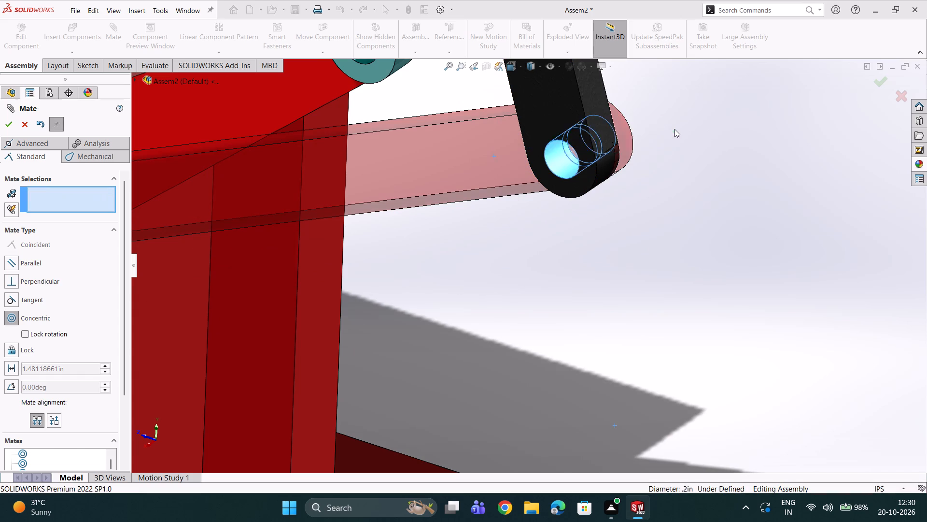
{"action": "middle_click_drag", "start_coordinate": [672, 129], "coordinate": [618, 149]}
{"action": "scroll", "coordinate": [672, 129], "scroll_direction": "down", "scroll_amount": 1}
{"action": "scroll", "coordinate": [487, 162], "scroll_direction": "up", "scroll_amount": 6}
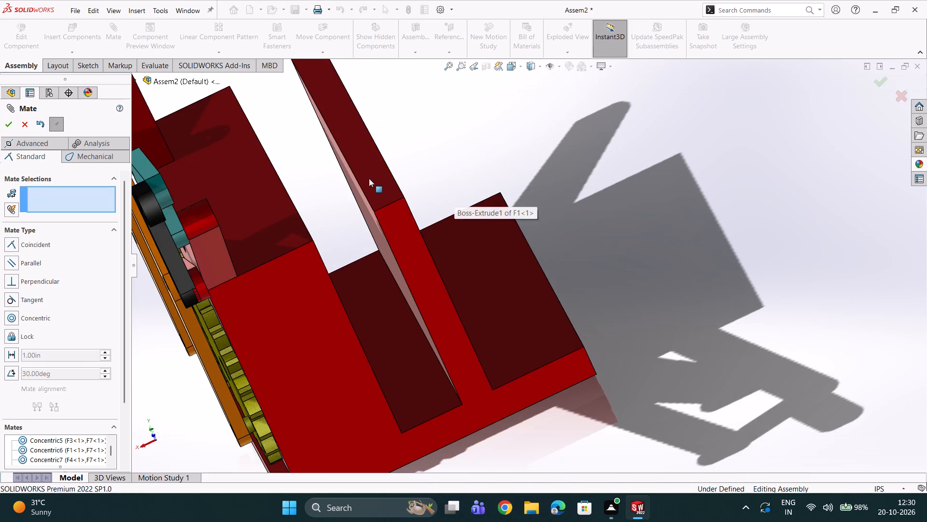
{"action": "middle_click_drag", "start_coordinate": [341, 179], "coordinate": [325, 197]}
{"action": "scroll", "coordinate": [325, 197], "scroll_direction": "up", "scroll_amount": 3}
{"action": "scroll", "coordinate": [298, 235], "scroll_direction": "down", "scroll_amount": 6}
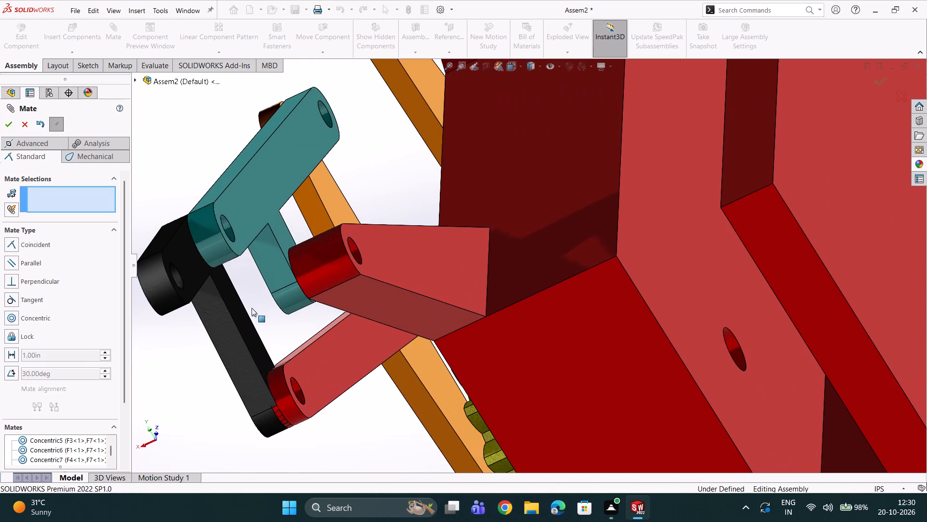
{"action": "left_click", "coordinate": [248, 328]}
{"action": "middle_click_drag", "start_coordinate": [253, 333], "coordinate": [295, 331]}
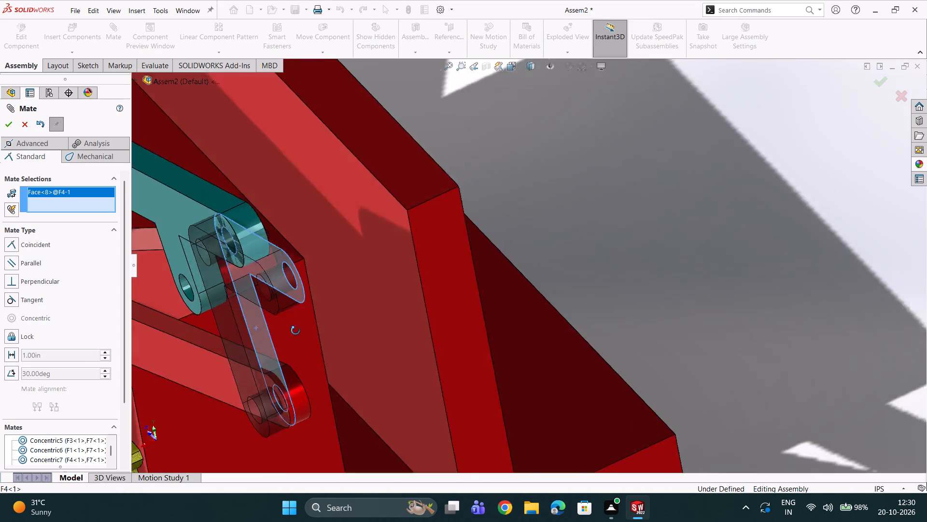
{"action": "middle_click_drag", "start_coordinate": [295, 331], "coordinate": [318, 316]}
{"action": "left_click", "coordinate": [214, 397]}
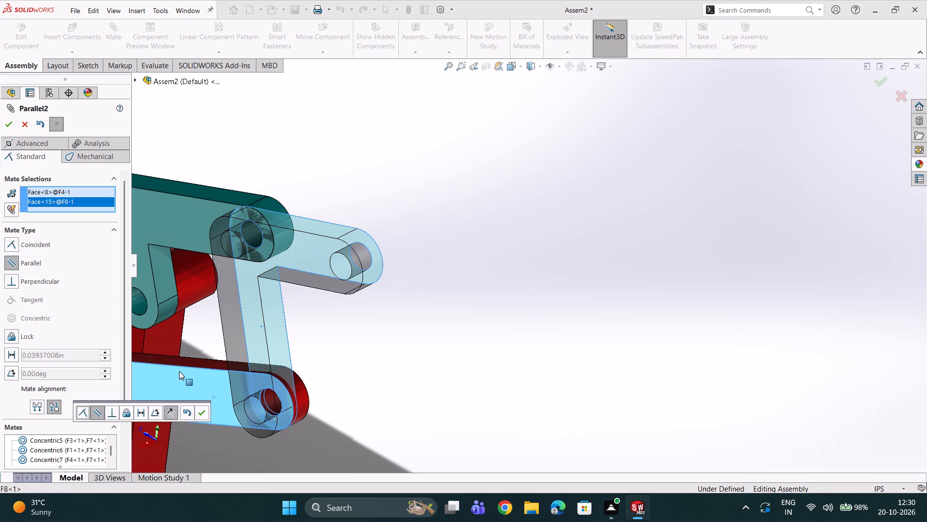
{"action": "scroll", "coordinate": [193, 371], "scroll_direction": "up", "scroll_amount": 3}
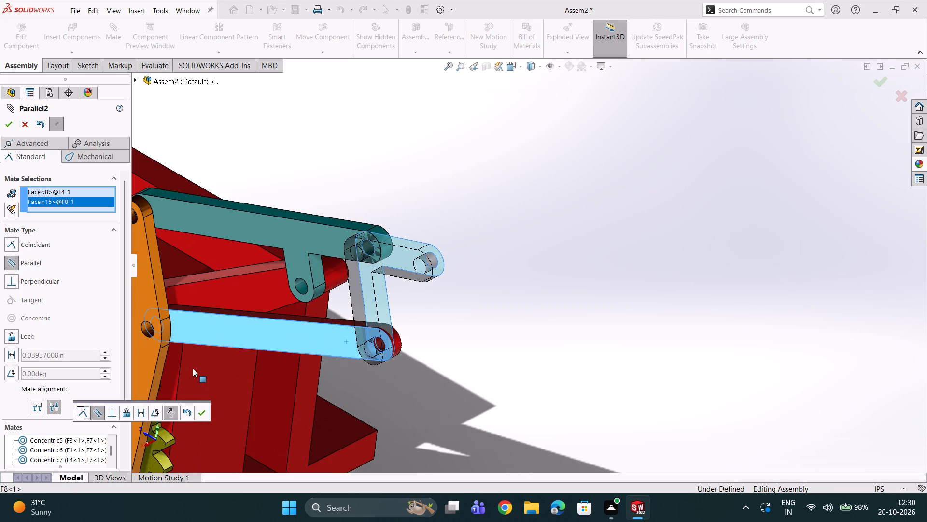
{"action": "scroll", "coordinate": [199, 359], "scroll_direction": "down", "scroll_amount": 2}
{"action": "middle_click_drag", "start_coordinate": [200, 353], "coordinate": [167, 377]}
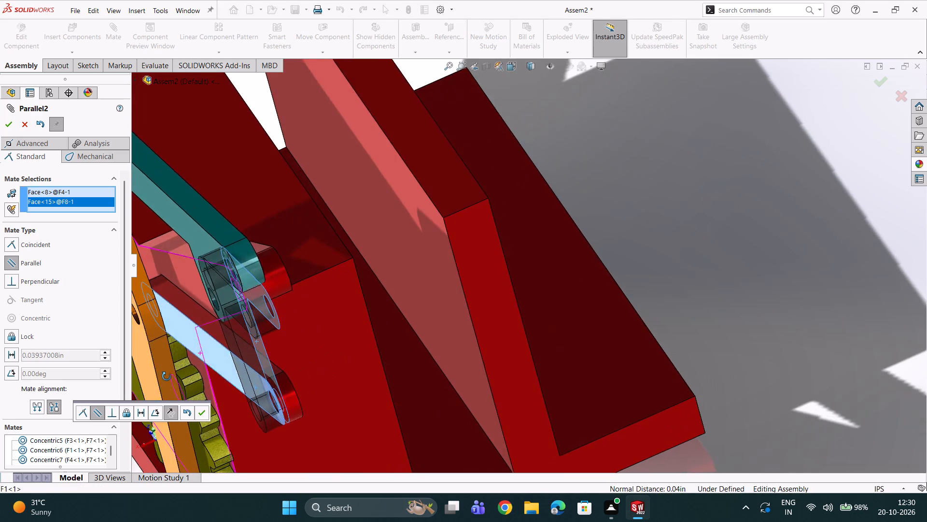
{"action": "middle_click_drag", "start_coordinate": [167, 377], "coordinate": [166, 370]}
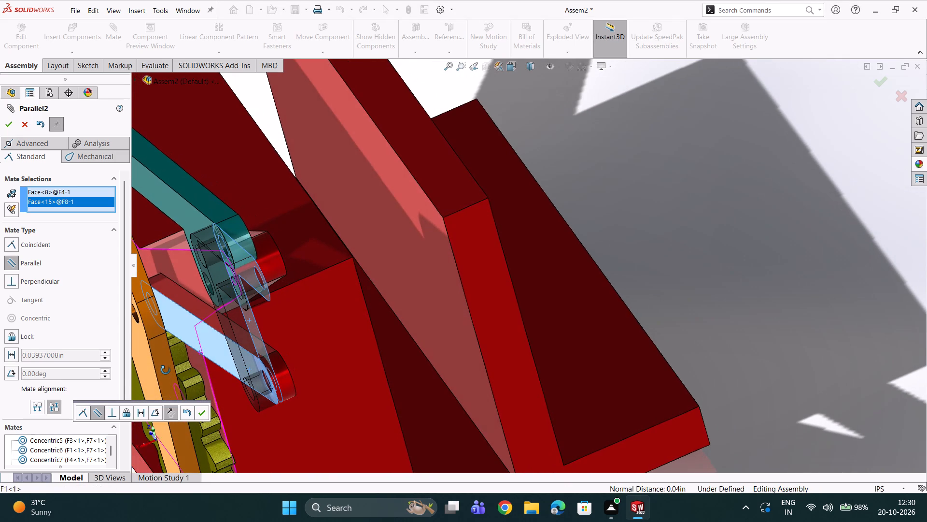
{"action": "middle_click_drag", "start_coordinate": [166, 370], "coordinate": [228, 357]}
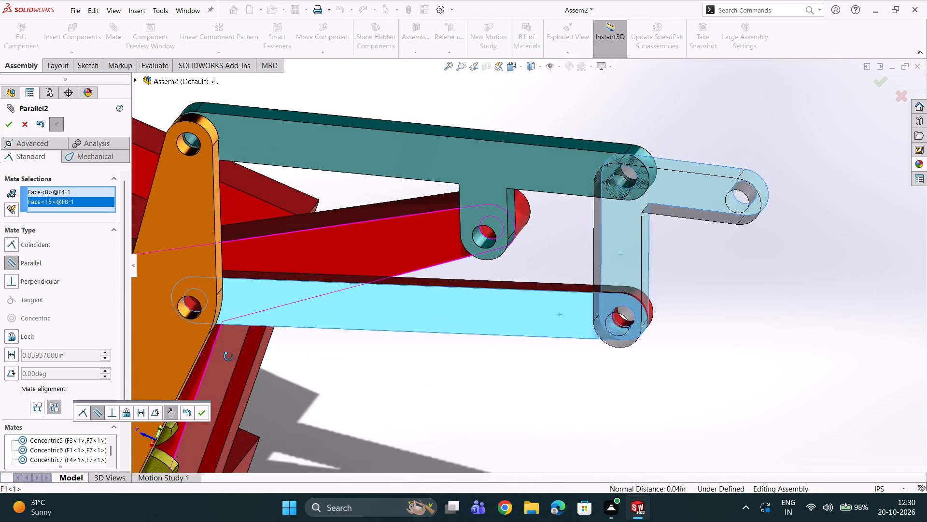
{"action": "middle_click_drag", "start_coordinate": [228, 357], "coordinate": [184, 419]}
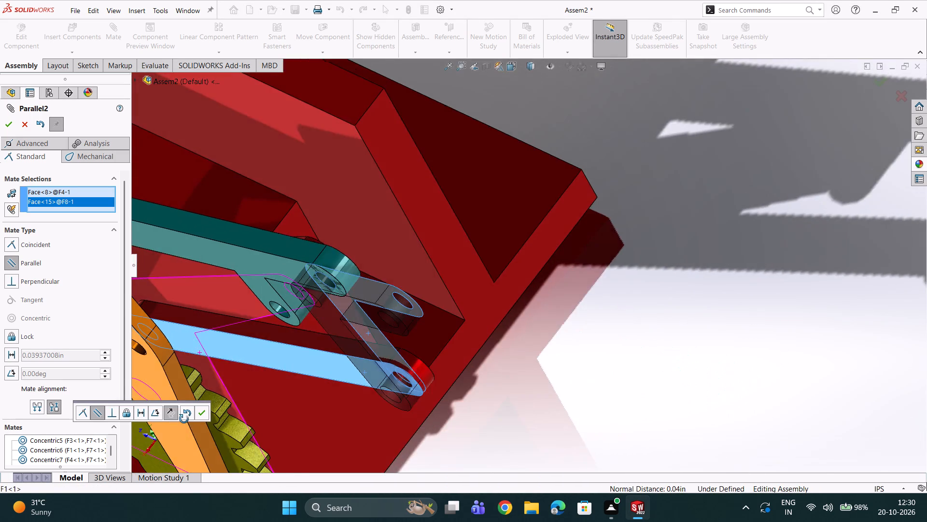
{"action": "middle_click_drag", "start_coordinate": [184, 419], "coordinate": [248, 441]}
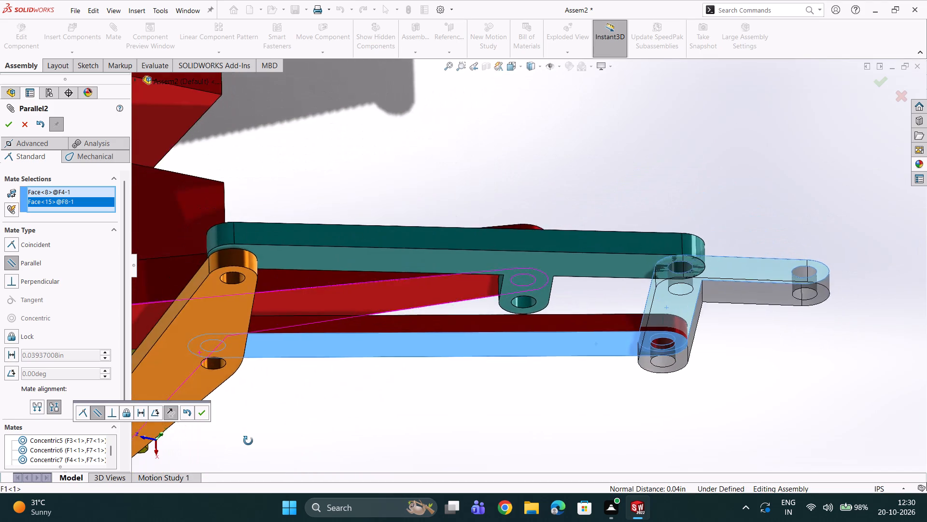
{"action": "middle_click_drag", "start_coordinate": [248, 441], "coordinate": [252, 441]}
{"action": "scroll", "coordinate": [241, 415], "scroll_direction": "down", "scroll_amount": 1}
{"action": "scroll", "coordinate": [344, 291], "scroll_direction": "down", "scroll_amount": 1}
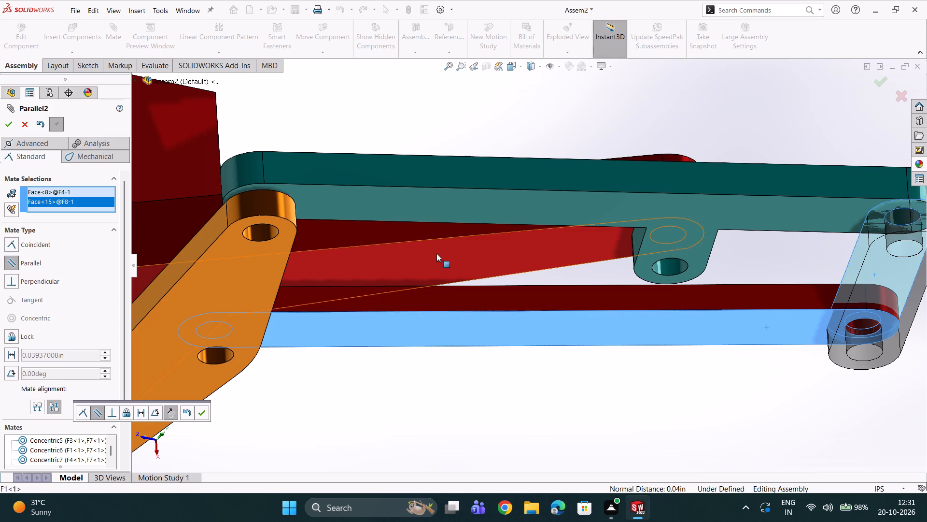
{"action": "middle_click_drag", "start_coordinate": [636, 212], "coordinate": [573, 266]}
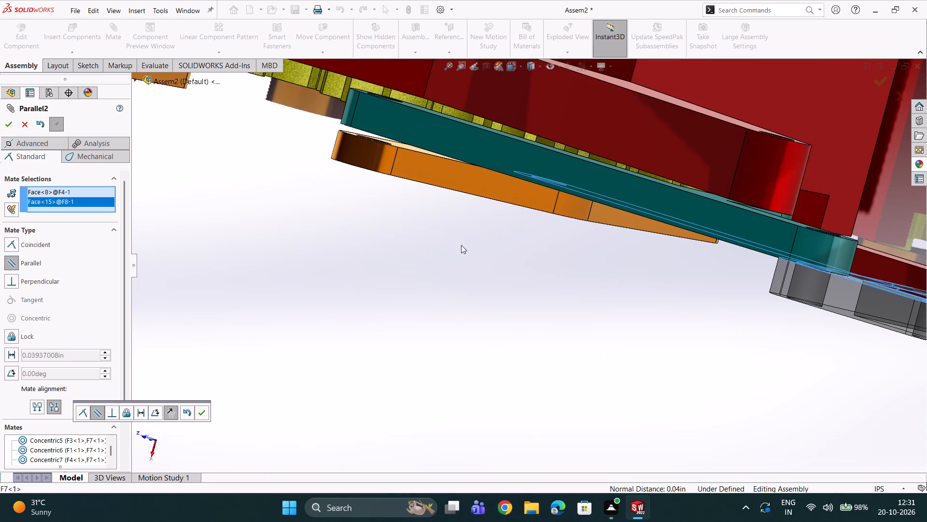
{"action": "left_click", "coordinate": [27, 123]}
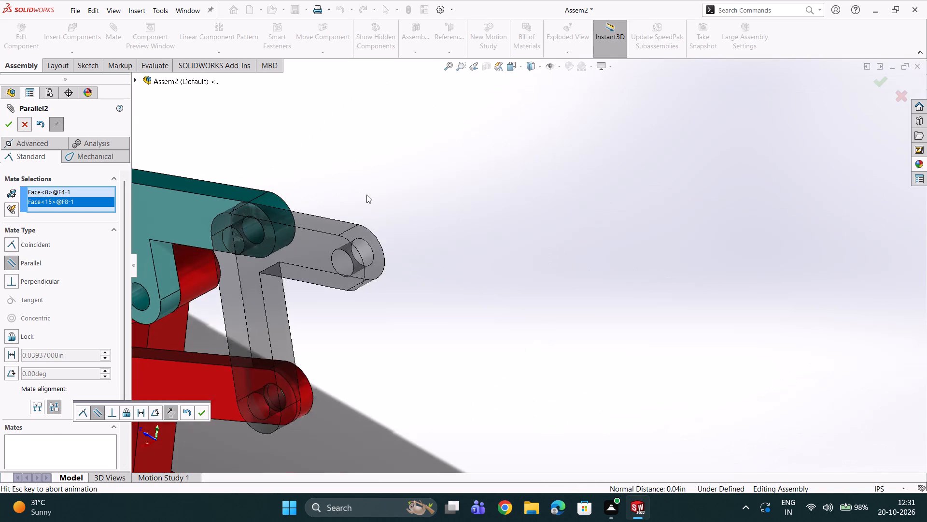
Delete the parallel mate between the F3 link and F7.
{"action": "left_click", "coordinate": [2, 303]}
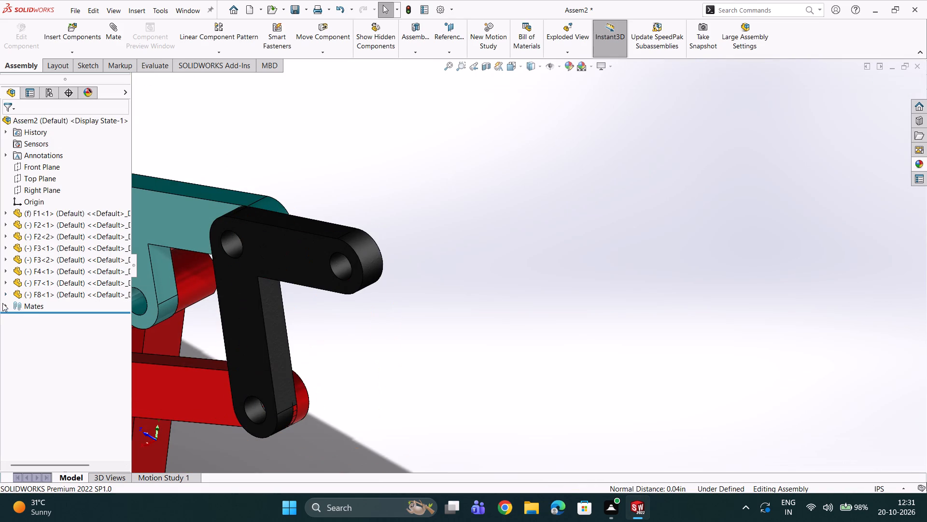
{"action": "left_click", "coordinate": [5, 304]}
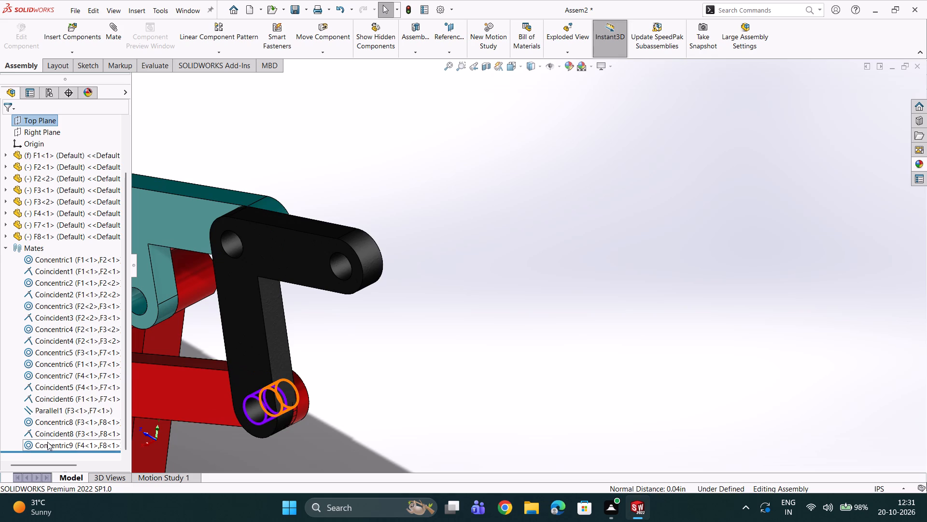
{"action": "double_click", "coordinate": [54, 412]}
{"action": "right_click", "coordinate": [54, 412]}
{"action": "left_click", "coordinate": [74, 383]}
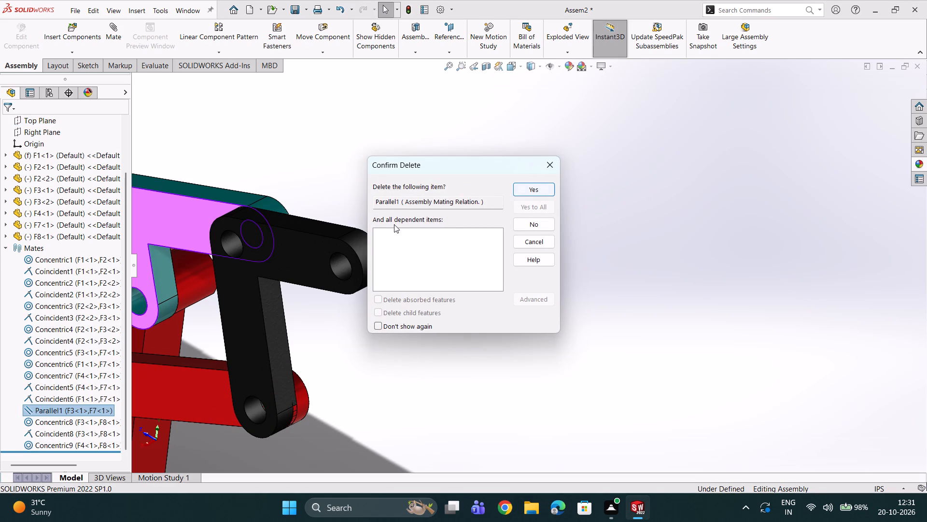
{"action": "scroll", "coordinate": [394, 224], "scroll_direction": "up", "scroll_amount": 3}
{"action": "left_click", "coordinate": [522, 190]}
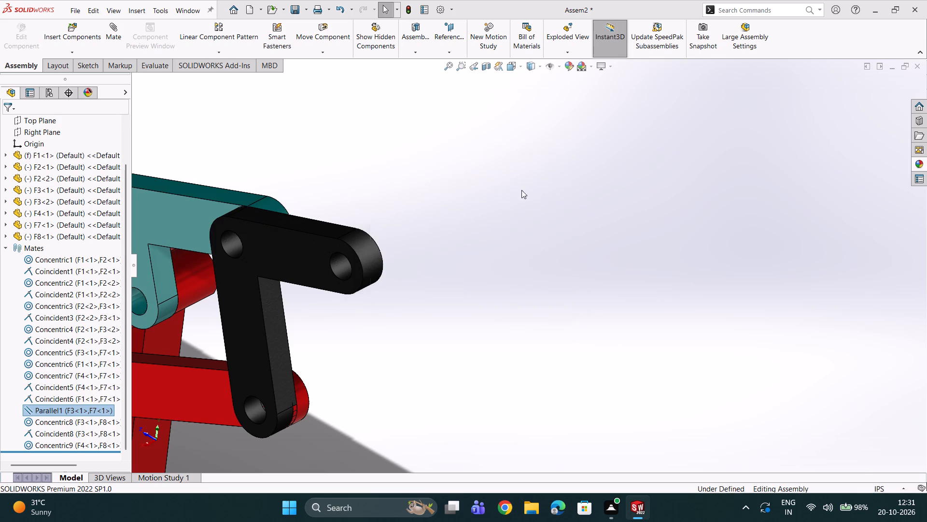
Delete the coincident mate between F4 and F7.
{"action": "scroll", "coordinate": [287, 243], "scroll_direction": "up", "scroll_amount": 5}
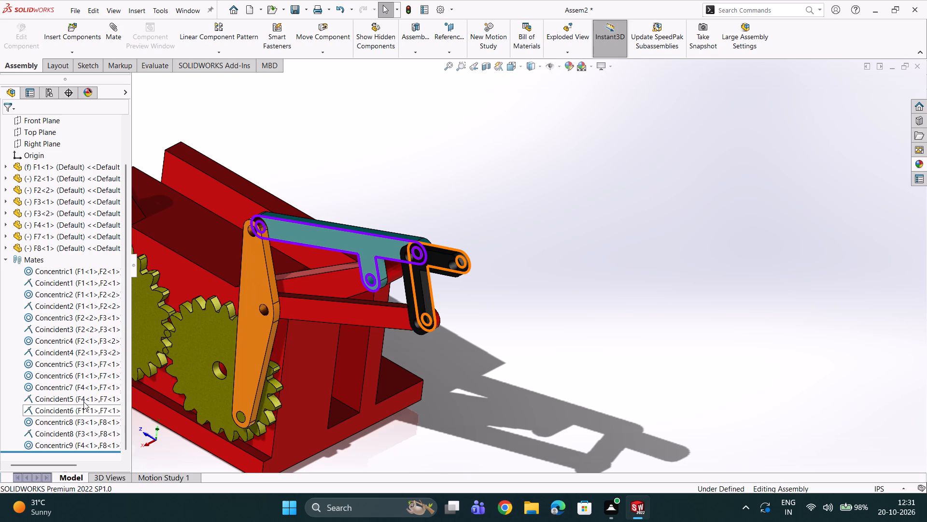
{"action": "double_click", "coordinate": [84, 402]}
{"action": "right_click", "coordinate": [84, 402]}
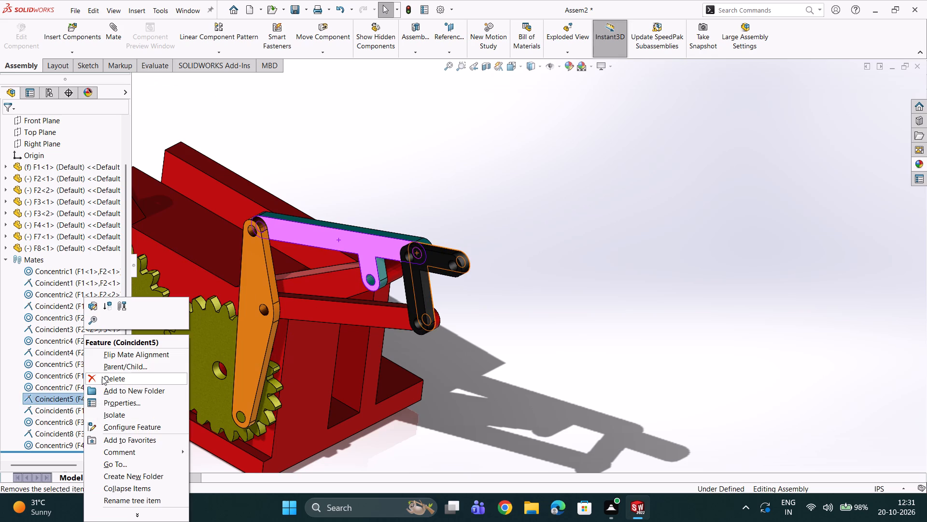
{"action": "left_click", "coordinate": [102, 377]}
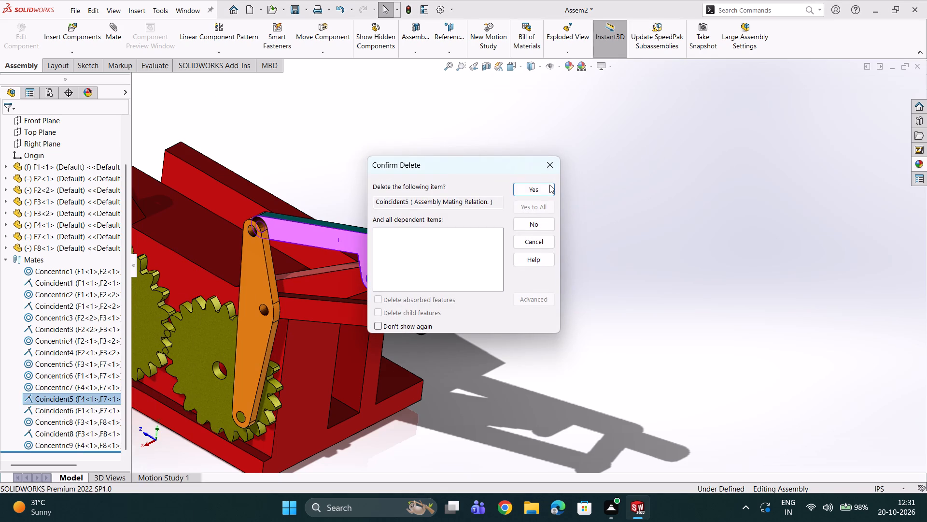
{"action": "left_click", "coordinate": [546, 189]}
Examine how the black F4 link sits against the teal F7 link and the red F8 link.
{"action": "middle_click_drag", "start_coordinate": [539, 200], "coordinate": [513, 233]}
{"action": "scroll", "coordinate": [479, 252], "scroll_direction": "up", "scroll_amount": 2}
{"action": "scroll", "coordinate": [437, 298], "scroll_direction": "down", "scroll_amount": 5}
{"action": "middle_click_drag", "start_coordinate": [350, 323], "coordinate": [331, 336]}
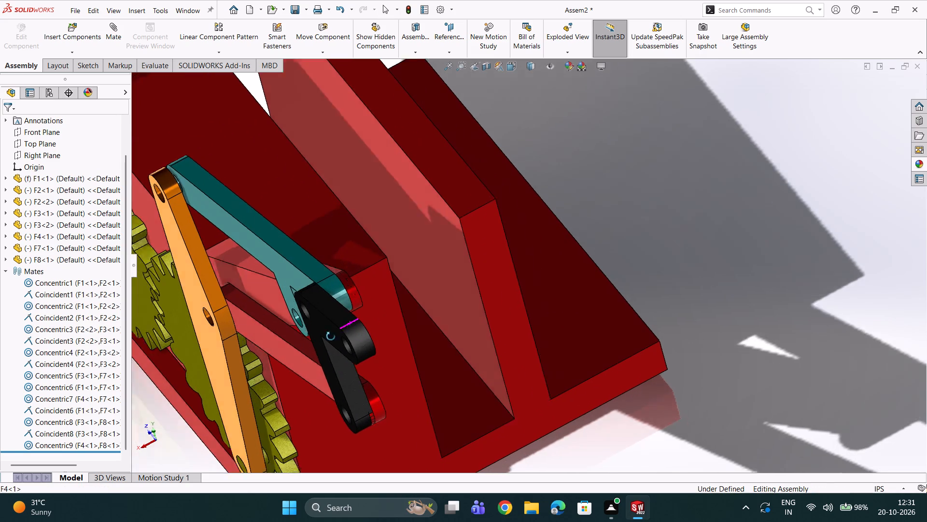
{"action": "middle_click_drag", "start_coordinate": [331, 336], "coordinate": [330, 327]}
{"action": "scroll", "coordinate": [354, 313], "scroll_direction": "down", "scroll_amount": 5}
{"action": "scroll", "coordinate": [391, 344], "scroll_direction": "down", "scroll_amount": 2}
{"action": "scroll", "coordinate": [470, 373], "scroll_direction": "up", "scroll_amount": 1}
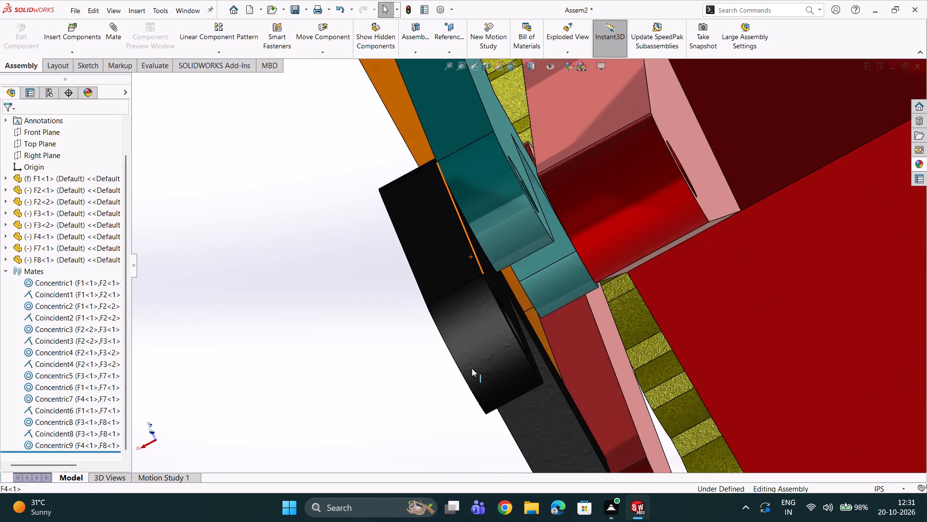
{"action": "middle_click_drag", "start_coordinate": [473, 367], "coordinate": [487, 349]}
{"action": "scroll", "coordinate": [483, 359], "scroll_direction": "up", "scroll_amount": 3}
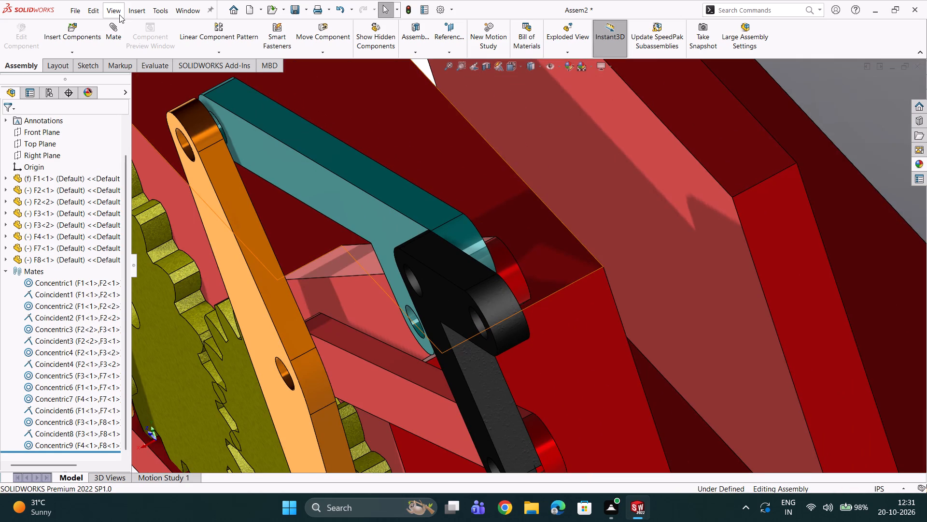
Add a coincident mate between F8's broad front face and the broad rear face of F4.
{"action": "left_click", "coordinate": [118, 28]}
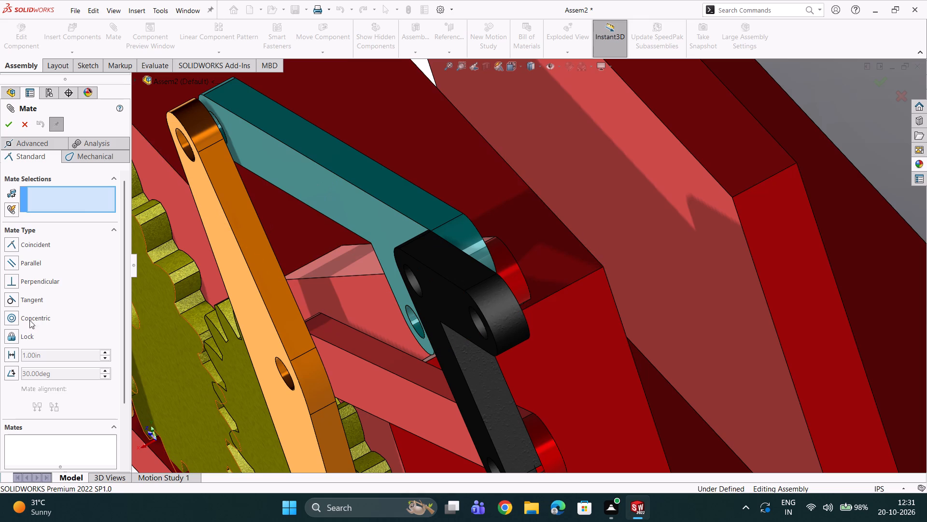
{"action": "scroll", "coordinate": [396, 345], "scroll_direction": "up", "scroll_amount": 2}
{"action": "scroll", "coordinate": [455, 361], "scroll_direction": "down", "scroll_amount": 2}
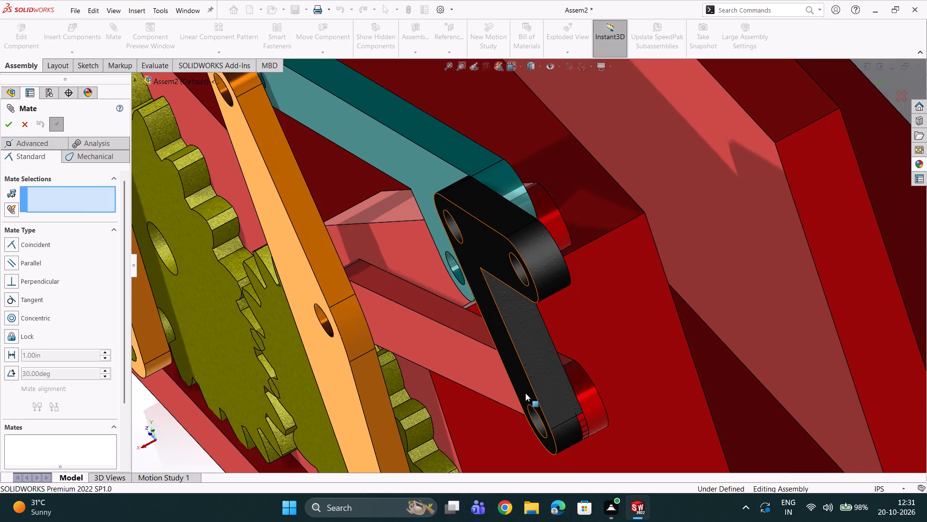
{"action": "scroll", "coordinate": [544, 383], "scroll_direction": "down", "scroll_amount": 2}
{"action": "left_click", "coordinate": [480, 378]}
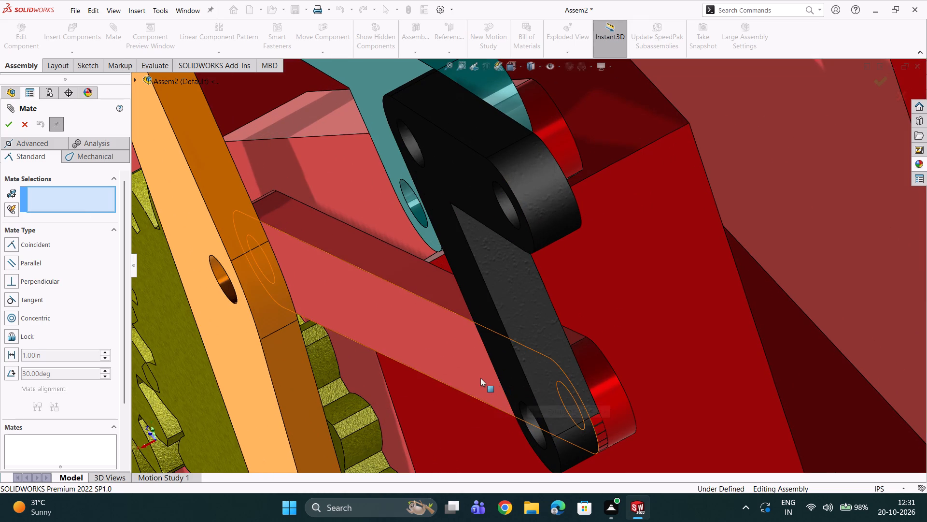
{"action": "middle_click_drag", "start_coordinate": [481, 371], "coordinate": [420, 383]}
{"action": "scroll", "coordinate": [367, 375], "scroll_direction": "up", "scroll_amount": 3}
{"action": "scroll", "coordinate": [270, 318], "scroll_direction": "up", "scroll_amount": 2}
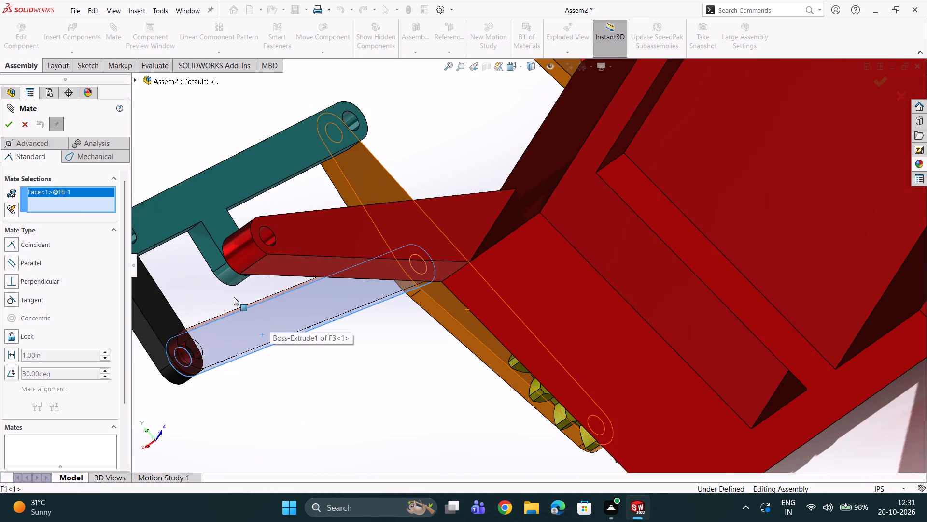
{"action": "scroll", "coordinate": [223, 294], "scroll_direction": "down", "scroll_amount": 2}
{"action": "left_click", "coordinate": [165, 315]}
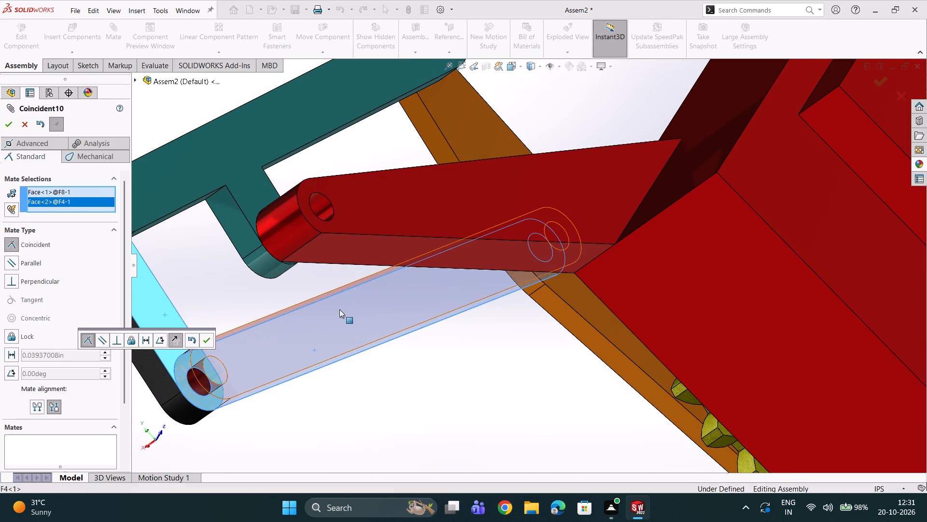
{"action": "left_click", "coordinate": [203, 338]}
Examine the joints between F4, F7 and F8 and the spacing between F7's upper end and the orange F3 link.
{"action": "scroll", "coordinate": [263, 303], "scroll_direction": "up", "scroll_amount": 2}
{"action": "scroll", "coordinate": [306, 248], "scroll_direction": "down", "scroll_amount": 2}
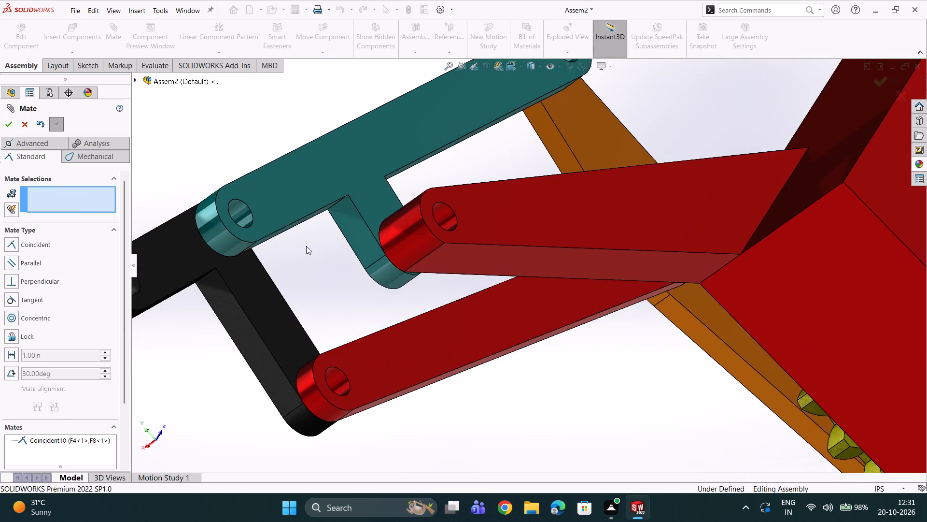
{"action": "middle_click_drag", "start_coordinate": [307, 246], "coordinate": [374, 284]}
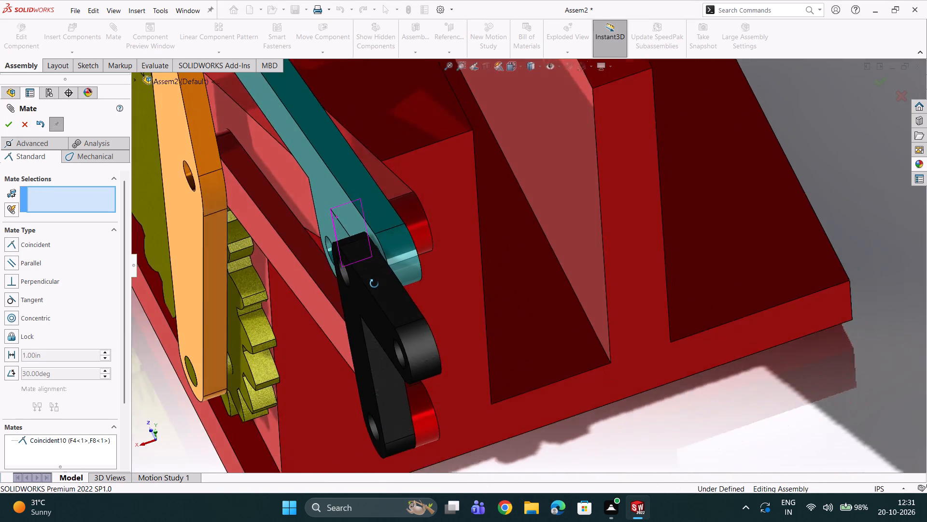
{"action": "middle_click_drag", "start_coordinate": [374, 284], "coordinate": [432, 279]}
{"action": "middle_click_drag", "start_coordinate": [463, 293], "coordinate": [474, 295]}
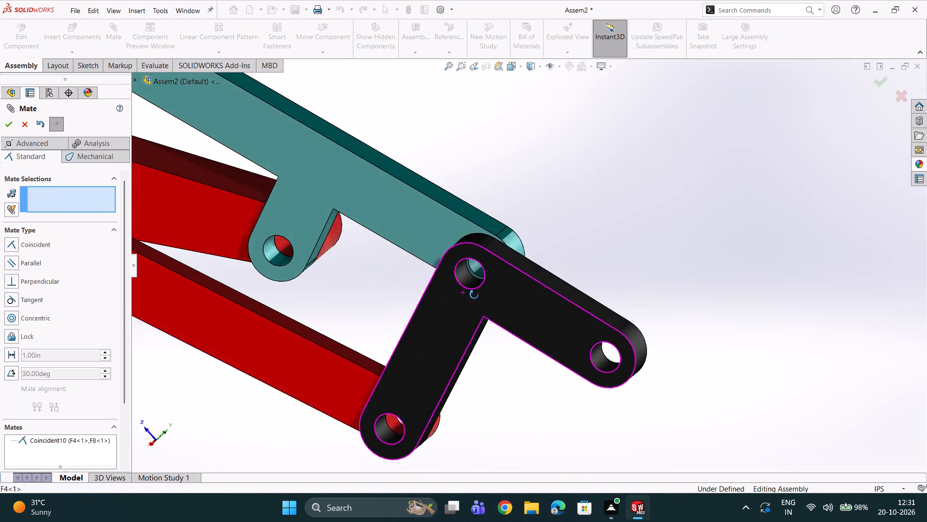
{"action": "middle_click_drag", "start_coordinate": [474, 295], "coordinate": [483, 295]}
{"action": "scroll", "coordinate": [484, 295], "scroll_direction": "up", "scroll_amount": 1}
{"action": "scroll", "coordinate": [414, 285], "scroll_direction": "down", "scroll_amount": 2}
{"action": "scroll", "coordinate": [372, 244], "scroll_direction": "down", "scroll_amount": 2}
{"action": "scroll", "coordinate": [213, 240], "scroll_direction": "down", "scroll_amount": 2}
{"action": "scroll", "coordinate": [228, 232], "scroll_direction": "up", "scroll_amount": 4}
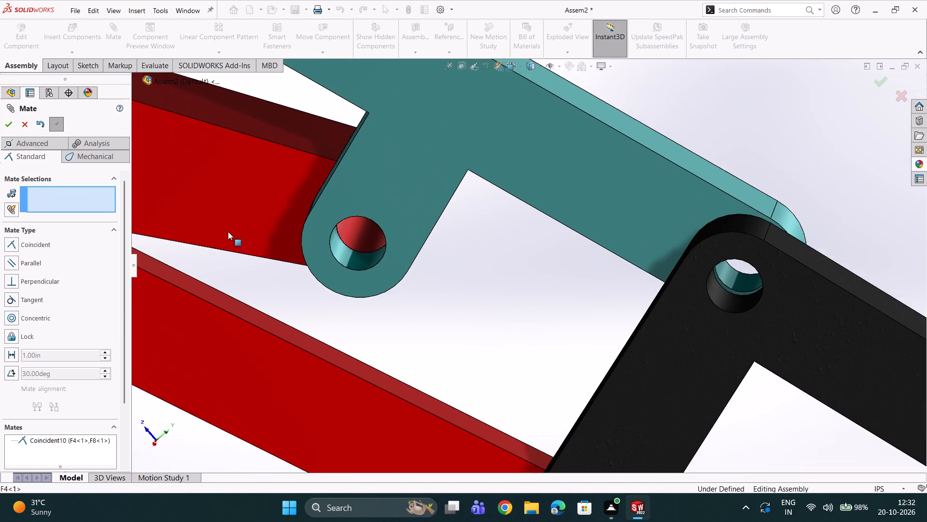
{"action": "scroll", "coordinate": [228, 232], "scroll_direction": "up", "scroll_amount": 7}
{"action": "scroll", "coordinate": [292, 174], "scroll_direction": "down", "scroll_amount": 5}
{"action": "middle_click_drag", "start_coordinate": [468, 219], "coordinate": [450, 244]}
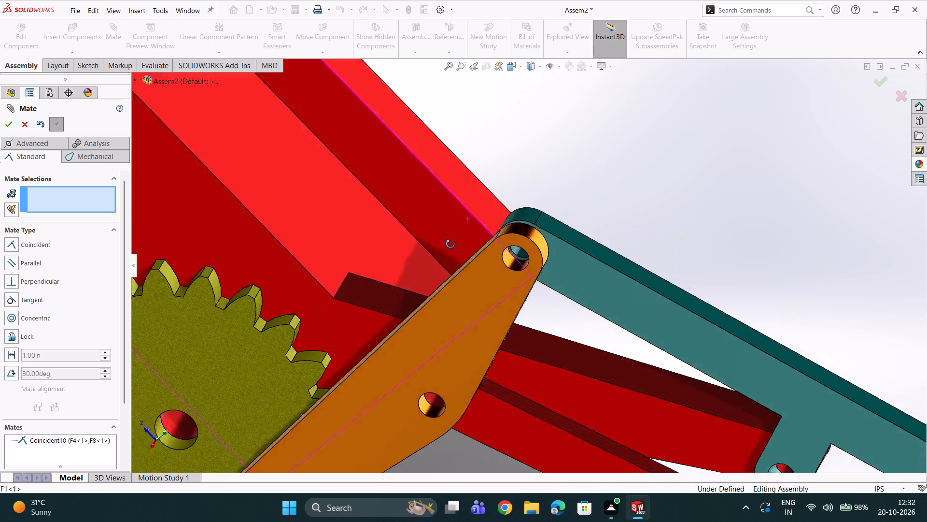
{"action": "middle_click_drag", "start_coordinate": [450, 244], "coordinate": [376, 254]}
{"action": "scroll", "coordinate": [265, 250], "scroll_direction": "up", "scroll_amount": 2}
{"action": "scroll", "coordinate": [265, 266], "scroll_direction": "down", "scroll_amount": 3}
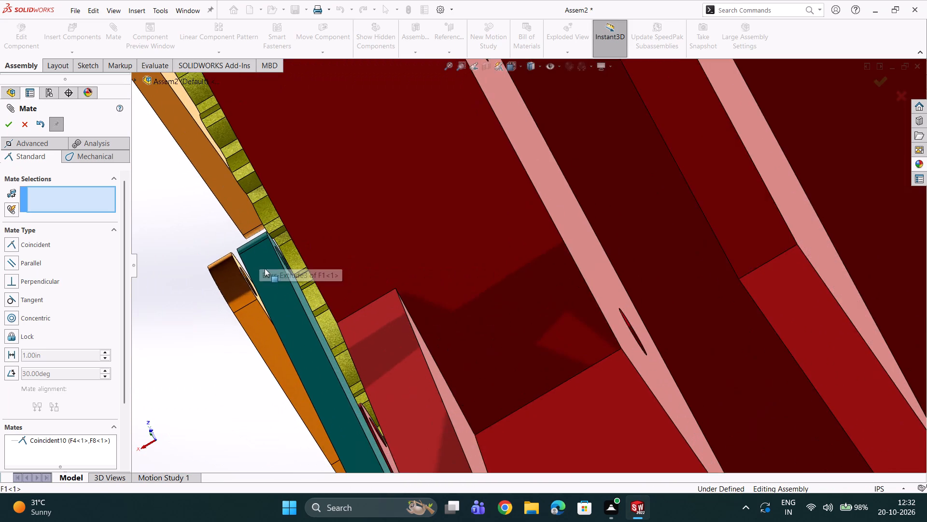
{"action": "scroll", "coordinate": [276, 266], "scroll_direction": "down", "scroll_amount": 7}
{"action": "middle_click_drag", "start_coordinate": [283, 256], "coordinate": [264, 271]}
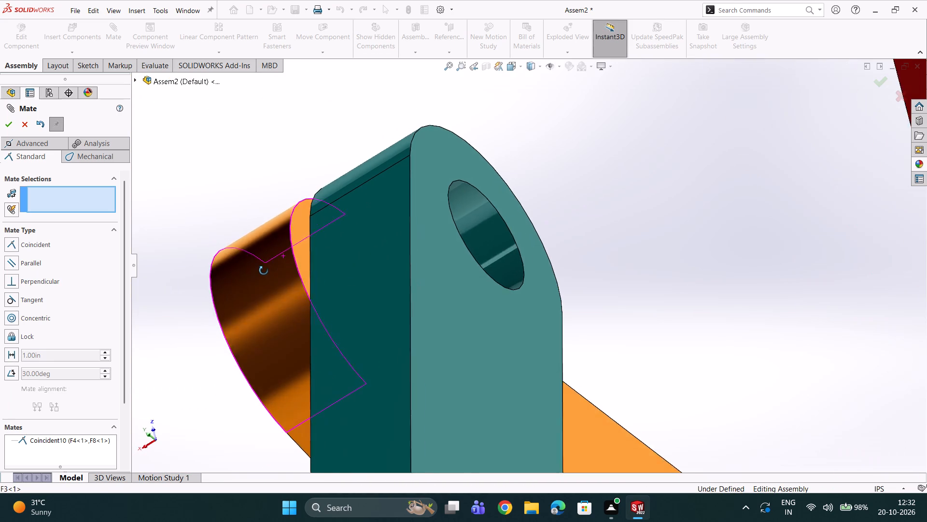
Add a coincident mate between F3's flat face and the facing broad face of F7, breaking other mates to satisfy it.
{"action": "middle_click_drag", "start_coordinate": [264, 271], "coordinate": [263, 359]}
{"action": "scroll", "coordinate": [277, 304], "scroll_direction": "up", "scroll_amount": 5}
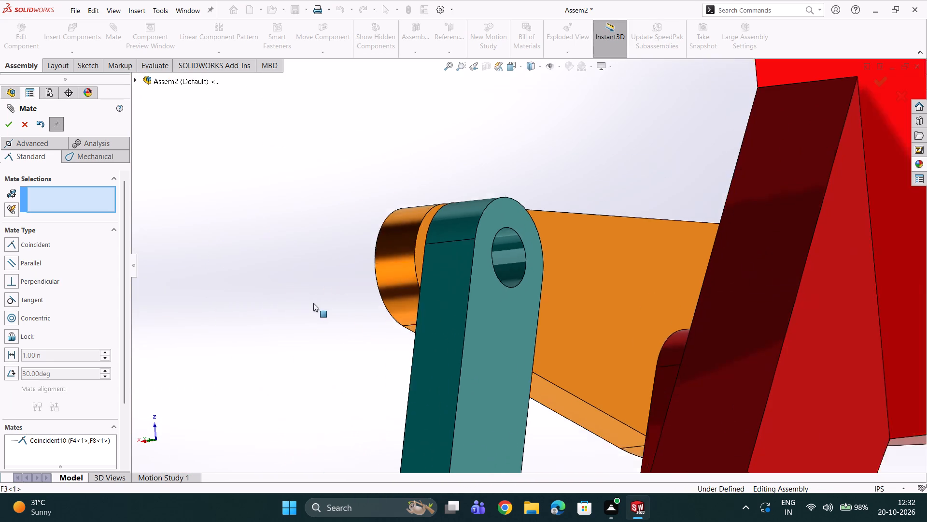
{"action": "scroll", "coordinate": [313, 303], "scroll_direction": "up", "scroll_amount": 2}
{"action": "scroll", "coordinate": [506, 332], "scroll_direction": "up", "scroll_amount": 4}
{"action": "scroll", "coordinate": [492, 334], "scroll_direction": "down", "scroll_amount": 3}
{"action": "middle_click_drag", "start_coordinate": [508, 332], "coordinate": [520, 330]}
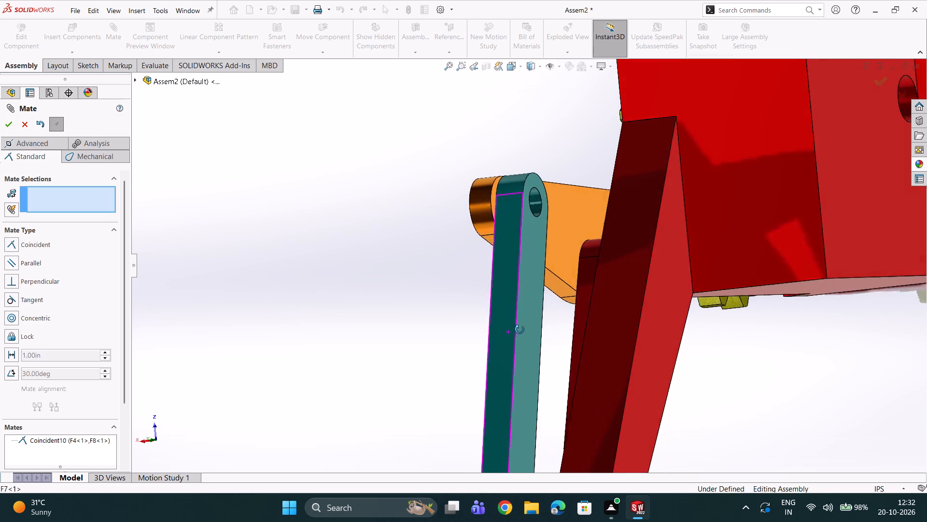
{"action": "middle_click_drag", "start_coordinate": [520, 330], "coordinate": [522, 291]}
{"action": "scroll", "coordinate": [520, 329], "scroll_direction": "up", "scroll_amount": 1}
{"action": "scroll", "coordinate": [496, 266], "scroll_direction": "down", "scroll_amount": 6}
{"action": "double_click", "coordinate": [502, 203]}
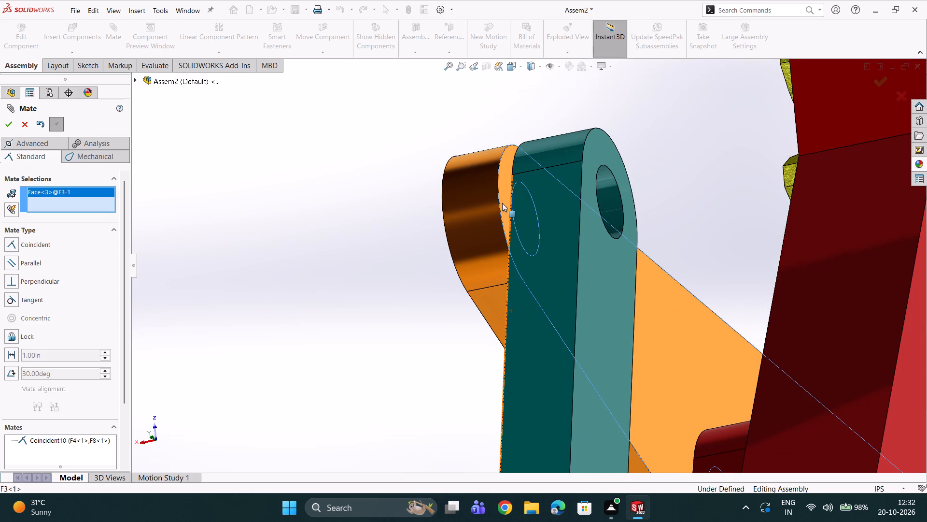
{"action": "scroll", "coordinate": [538, 202], "scroll_direction": "down", "scroll_amount": 2}
{"action": "middle_click_drag", "start_coordinate": [543, 208], "coordinate": [554, 217]}
{"action": "middle_click_drag", "start_coordinate": [468, 251], "coordinate": [544, 222]}
{"action": "scroll", "coordinate": [547, 219], "scroll_direction": "up", "scroll_amount": 1}
{"action": "left_click", "coordinate": [475, 289]}
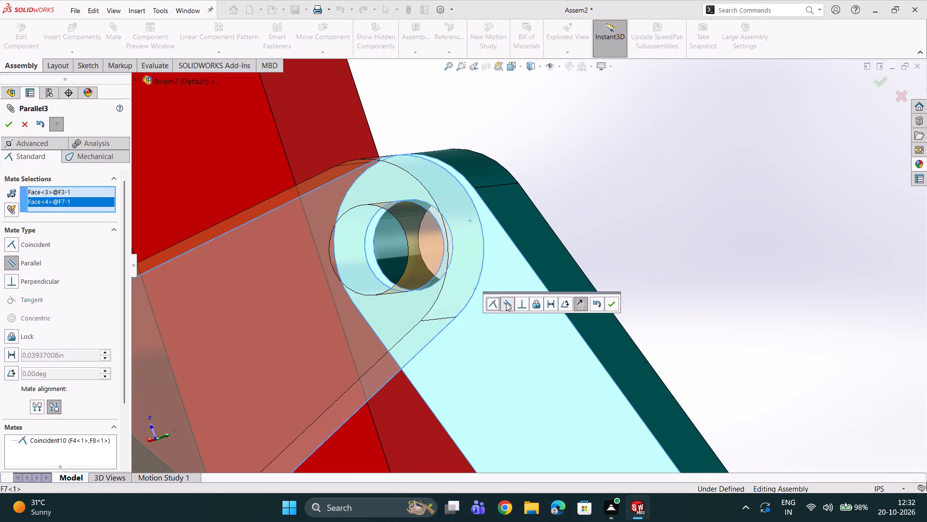
{"action": "double_click", "coordinate": [493, 304]}
{"action": "double_click", "coordinate": [613, 304]}
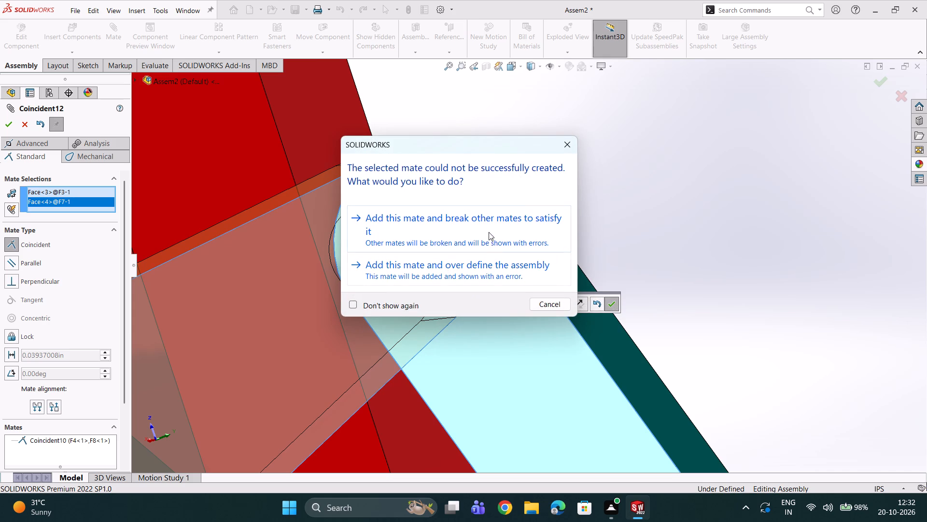
{"action": "double_click", "coordinate": [488, 232]}
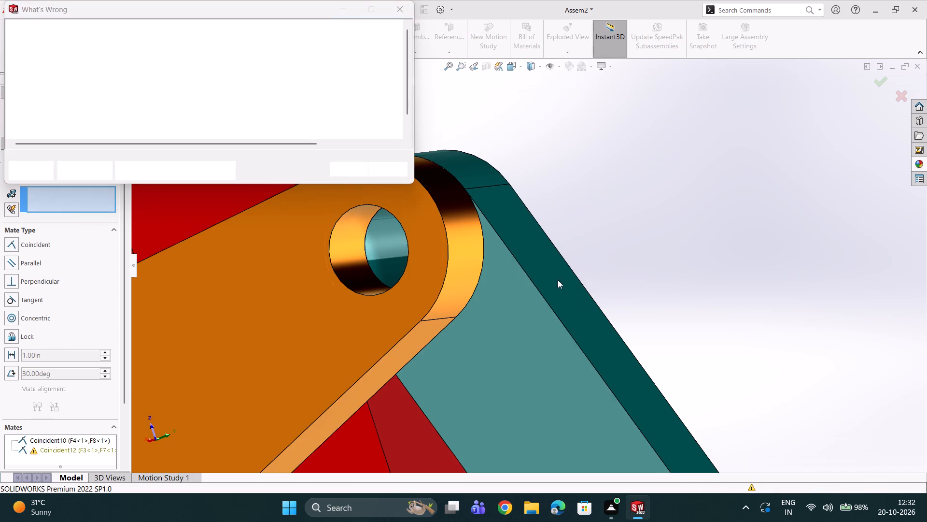
{"action": "left_click", "coordinate": [355, 172]}
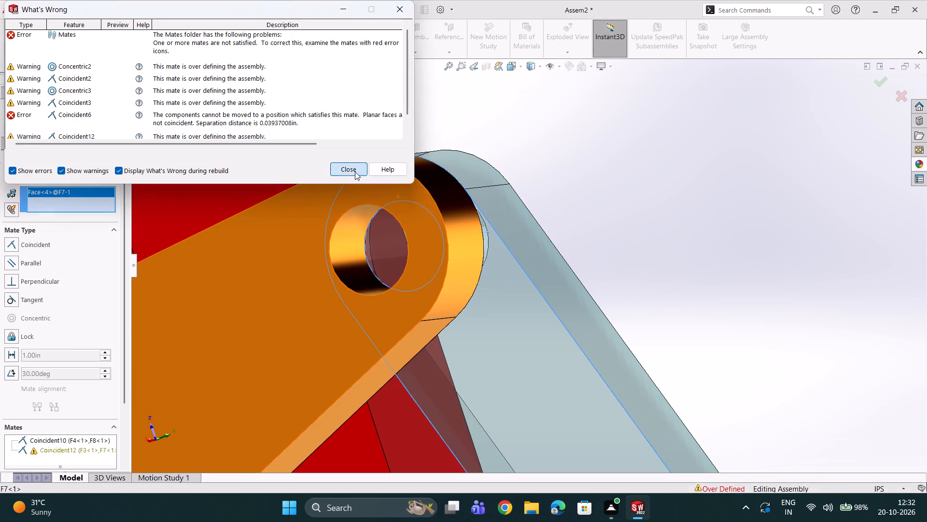
Examine how the F3 and F7 links sit against each other, the gears and the red F1 base.
{"action": "scroll", "coordinate": [124, 311], "scroll_direction": "down", "scroll_amount": 2}
{"action": "scroll", "coordinate": [84, 370], "scroll_direction": "up", "scroll_amount": 3}
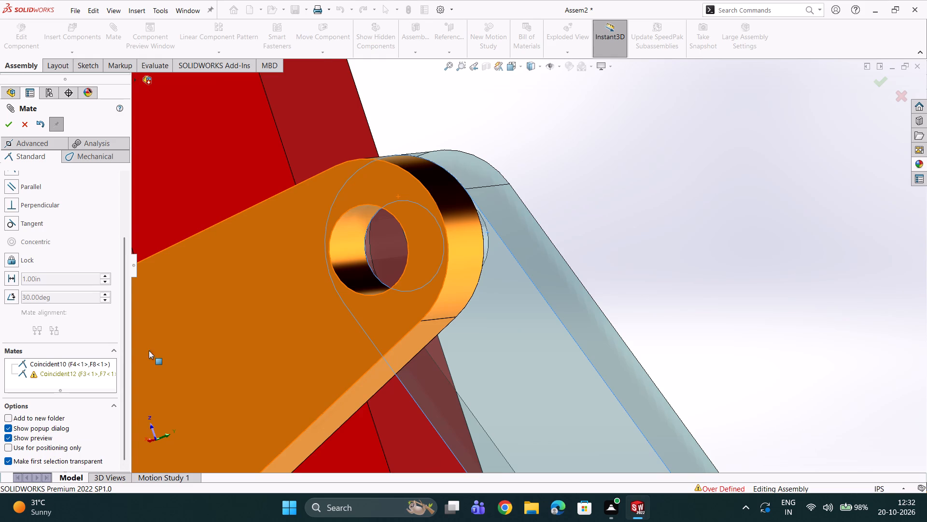
{"action": "scroll", "coordinate": [301, 370], "scroll_direction": "up", "scroll_amount": 12}
{"action": "scroll", "coordinate": [582, 303], "scroll_direction": "down", "scroll_amount": 1}
{"action": "middle_click_drag", "start_coordinate": [602, 317], "coordinate": [603, 320]}
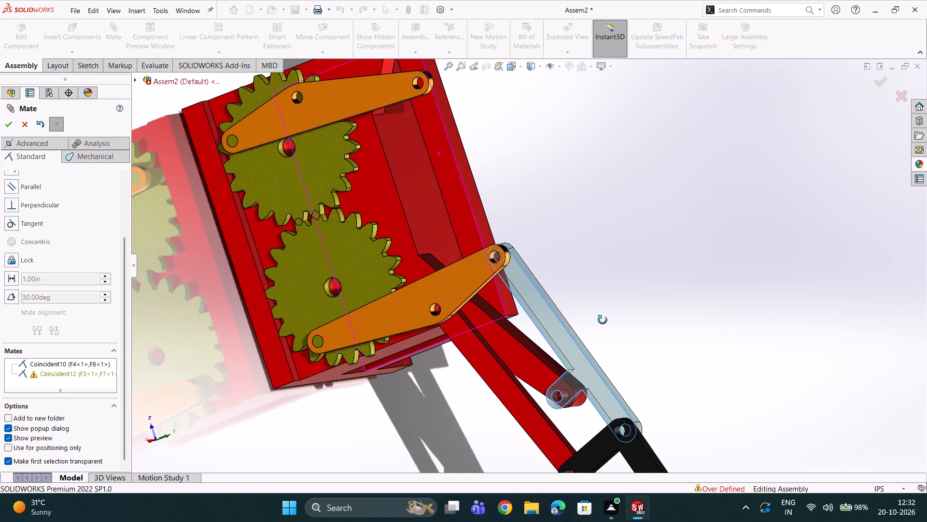
{"action": "middle_click_drag", "start_coordinate": [603, 320], "coordinate": [524, 288]}
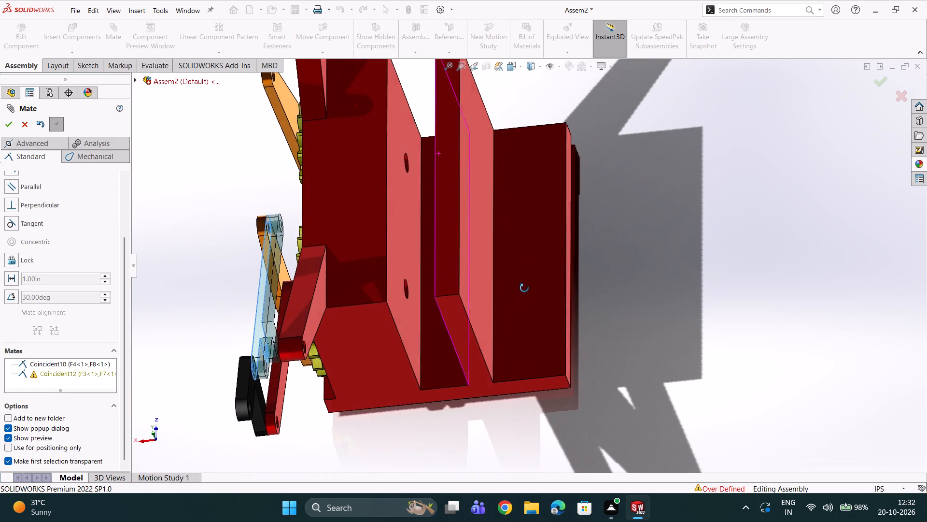
{"action": "middle_click_drag", "start_coordinate": [524, 288], "coordinate": [525, 285]}
{"action": "scroll", "coordinate": [392, 288], "scroll_direction": "down", "scroll_amount": 5}
{"action": "middle_click_drag", "start_coordinate": [399, 287], "coordinate": [412, 286]}
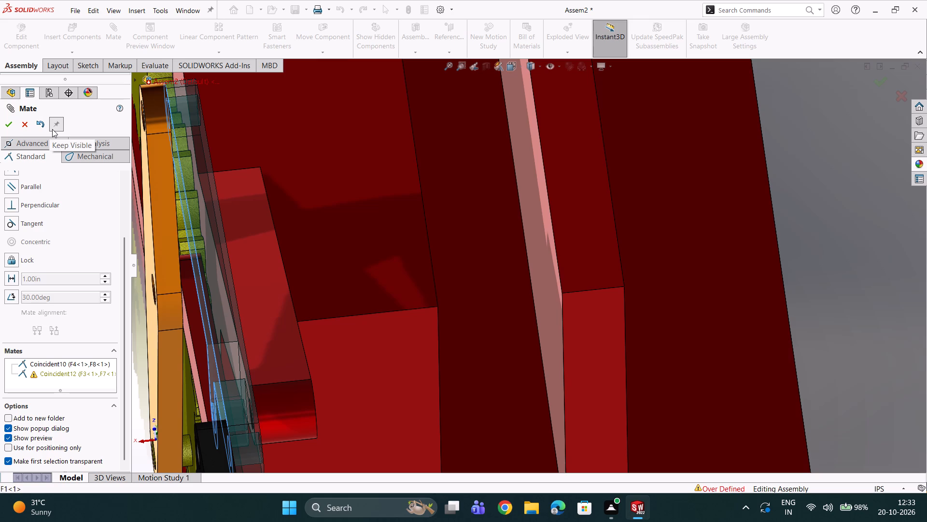
{"action": "scroll", "coordinate": [52, 129], "scroll_direction": "down", "scroll_amount": 1}
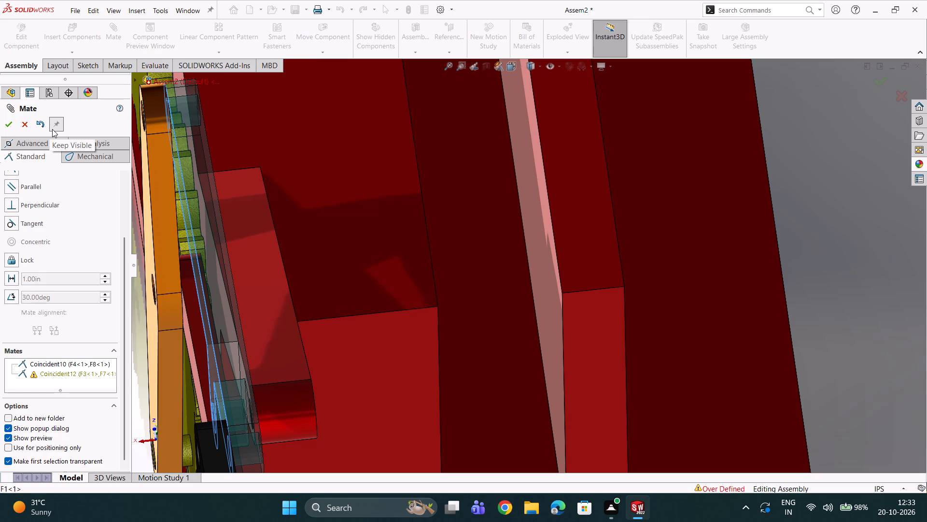
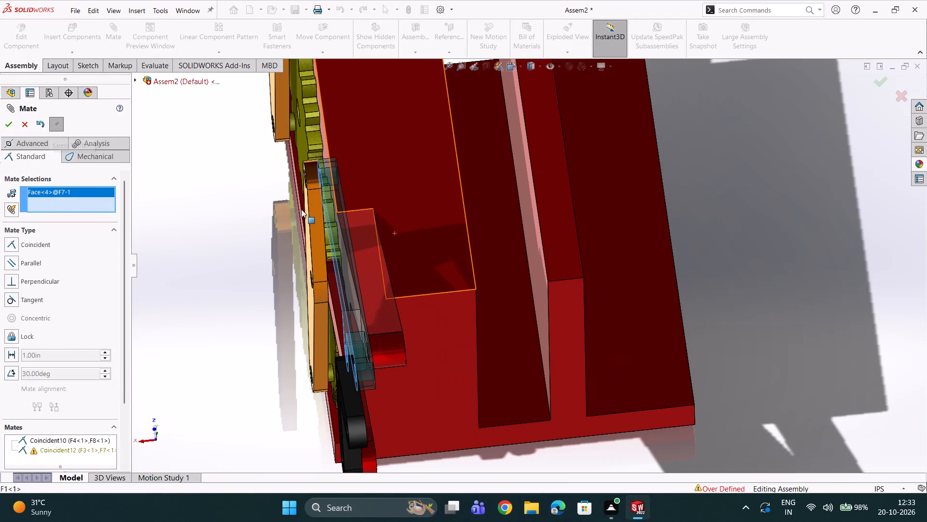
Undo the assembly work back to F1, two F2 gears and two F3 links, removing F4, F7, F8 and the second F3's mates.
{"action": "left_click", "coordinate": [25, 126]}
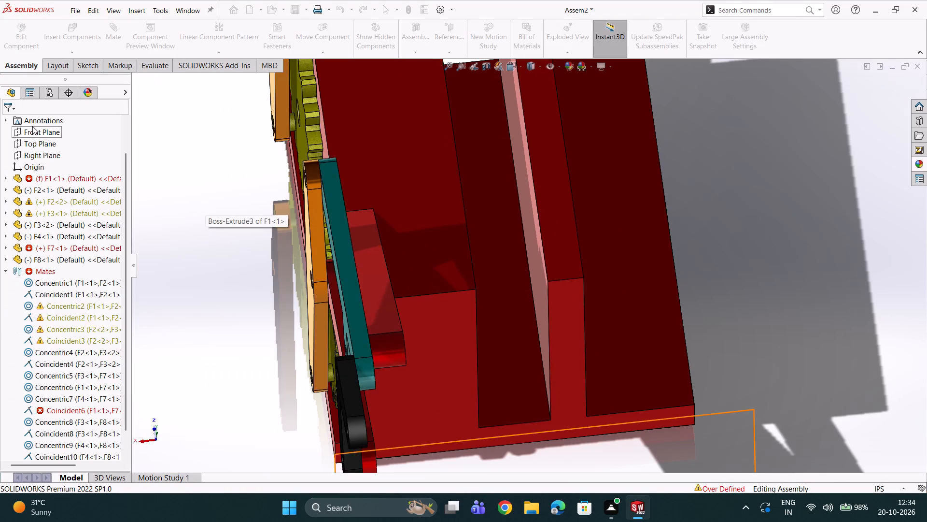
{"action": "scroll", "coordinate": [146, 336], "scroll_direction": "down", "scroll_amount": 3}
{"action": "scroll", "coordinate": [206, 321], "scroll_direction": "up", "scroll_amount": 3}
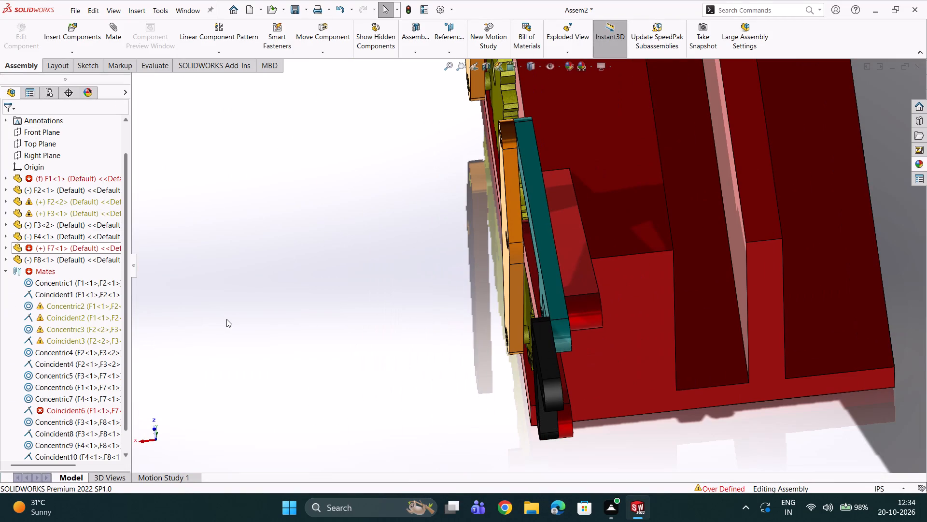
{"action": "key", "text": "ctrl+z"}
{"action": "key", "text": "ctrl+z"}
{"action": "key", "text": "ctrl+z"}
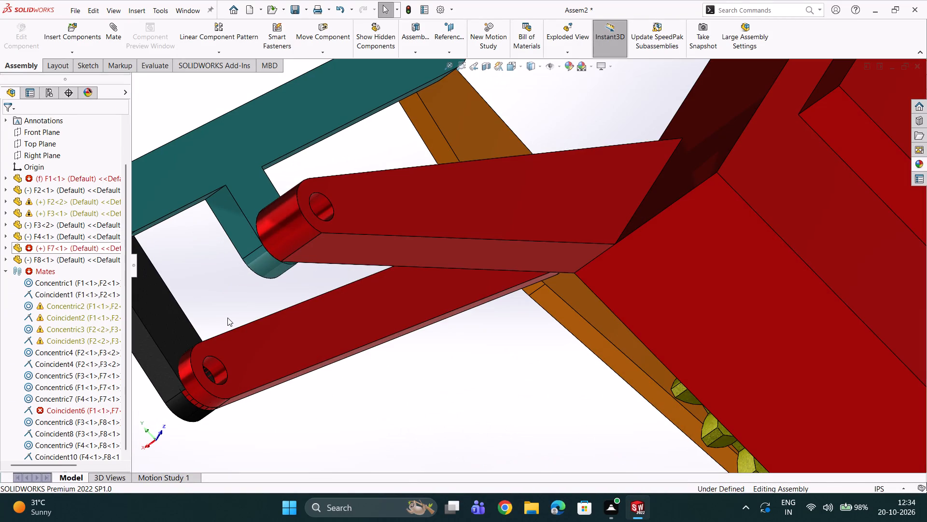
{"action": "key", "text": "ctrl+z"}
{"action": "scroll", "coordinate": [242, 314], "scroll_direction": "up", "scroll_amount": 1, "text": "ctrl"}
{"action": "key", "text": "ctrl+z"}
{"action": "key", "text": "ctrl+z"}
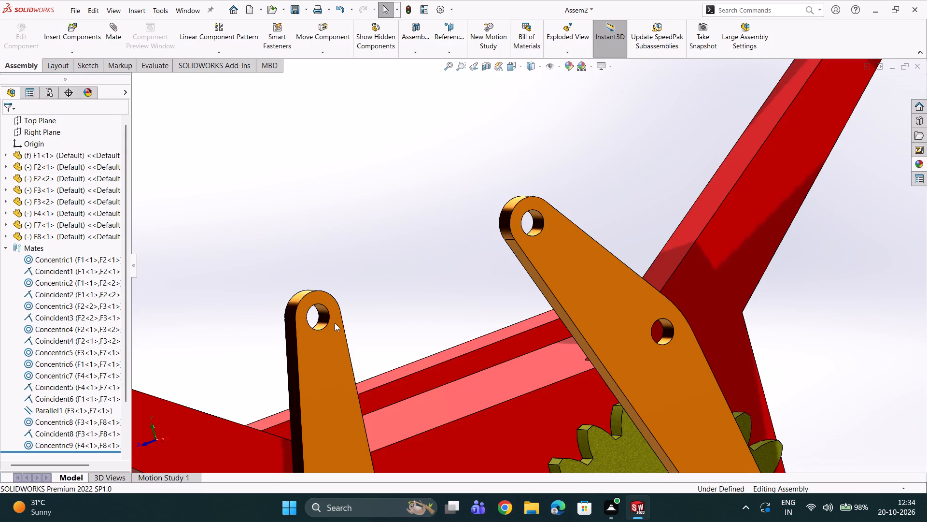
{"action": "scroll", "coordinate": [335, 323], "scroll_direction": "up", "scroll_amount": 3}
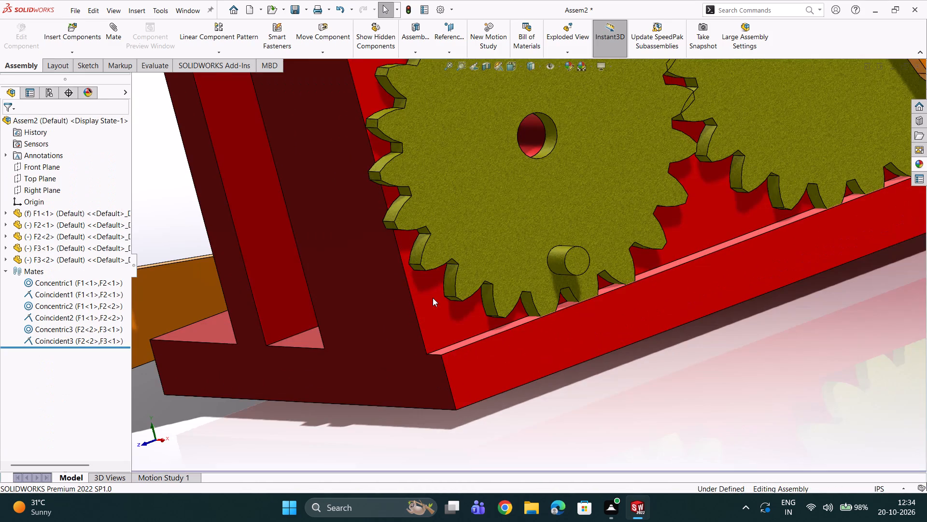
Add a concentric mate between the end hole of the loose F3 link and the pin on the free F2 gear.
{"action": "scroll", "coordinate": [525, 247], "scroll_direction": "up", "scroll_amount": 7}
{"action": "scroll", "coordinate": [550, 197], "scroll_direction": "up", "scroll_amount": 1}
{"action": "scroll", "coordinate": [555, 185], "scroll_direction": "down", "scroll_amount": 1}
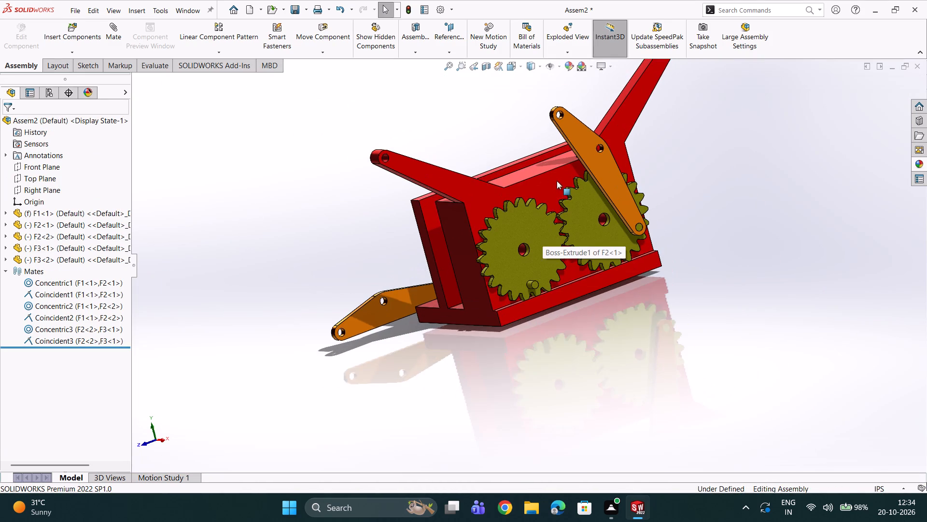
{"action": "scroll", "coordinate": [552, 183], "scroll_direction": "up", "scroll_amount": 2}
{"action": "scroll", "coordinate": [553, 183], "scroll_direction": "down", "scroll_amount": 2}
{"action": "scroll", "coordinate": [465, 281], "scroll_direction": "down", "scroll_amount": 2}
{"action": "scroll", "coordinate": [382, 365], "scroll_direction": "down", "scroll_amount": 2}
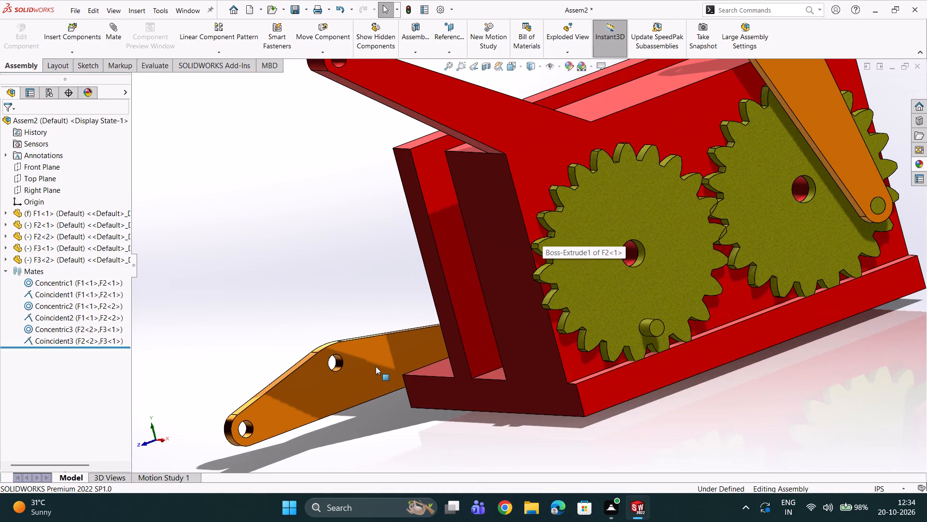
{"action": "scroll", "coordinate": [372, 380], "scroll_direction": "down", "scroll_amount": 2}
{"action": "scroll", "coordinate": [364, 382], "scroll_direction": "up", "scroll_amount": 4}
{"action": "middle_click_drag", "start_coordinate": [417, 340], "coordinate": [422, 336]}
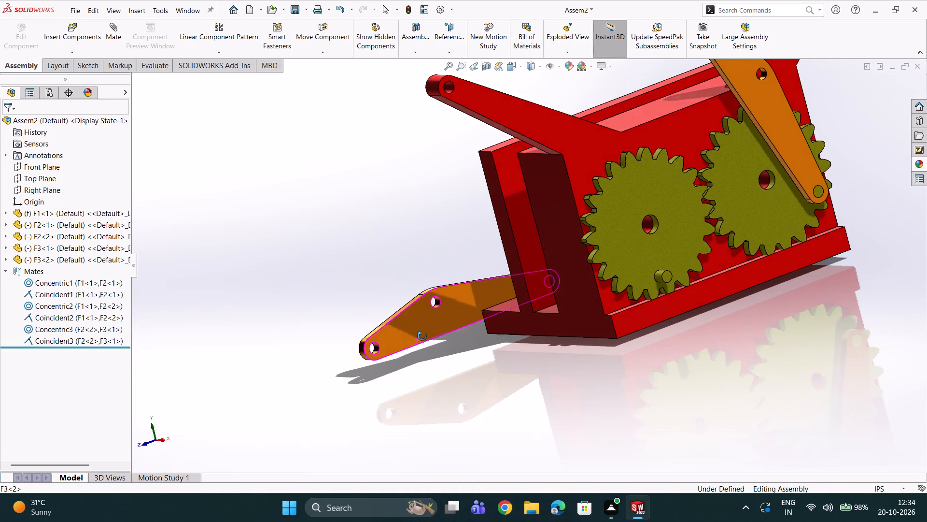
{"action": "middle_click_drag", "start_coordinate": [422, 336], "coordinate": [448, 330]}
{"action": "scroll", "coordinate": [483, 296], "scroll_direction": "down", "scroll_amount": 3}
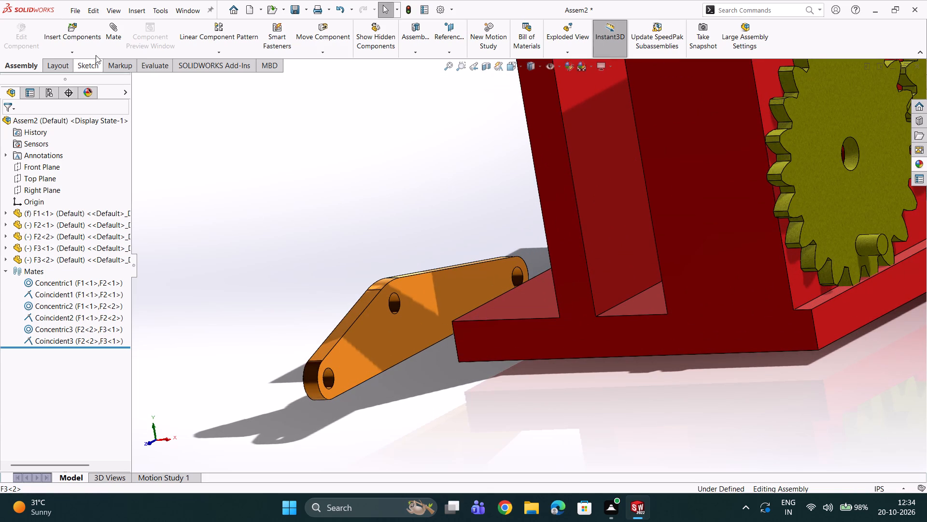
{"action": "left_click", "coordinate": [112, 39]}
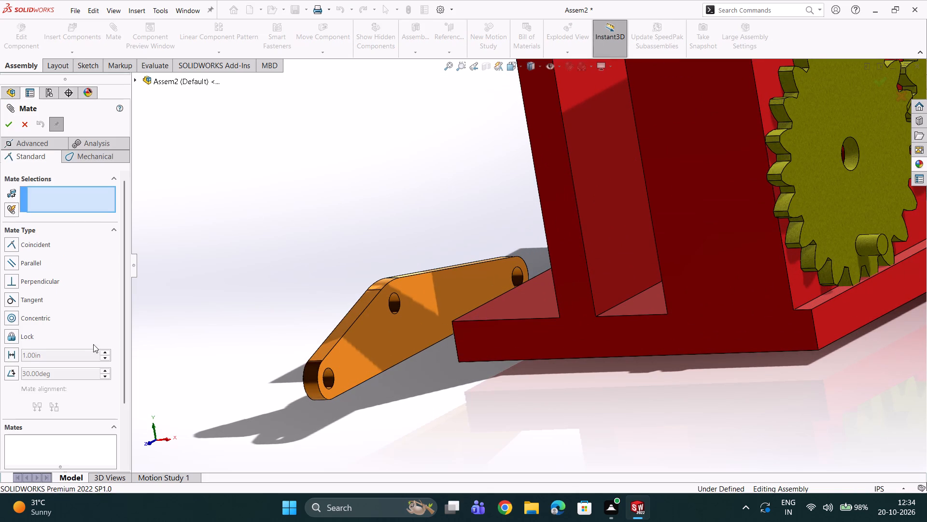
{"action": "scroll", "coordinate": [517, 298], "scroll_direction": "down", "scroll_amount": 2}
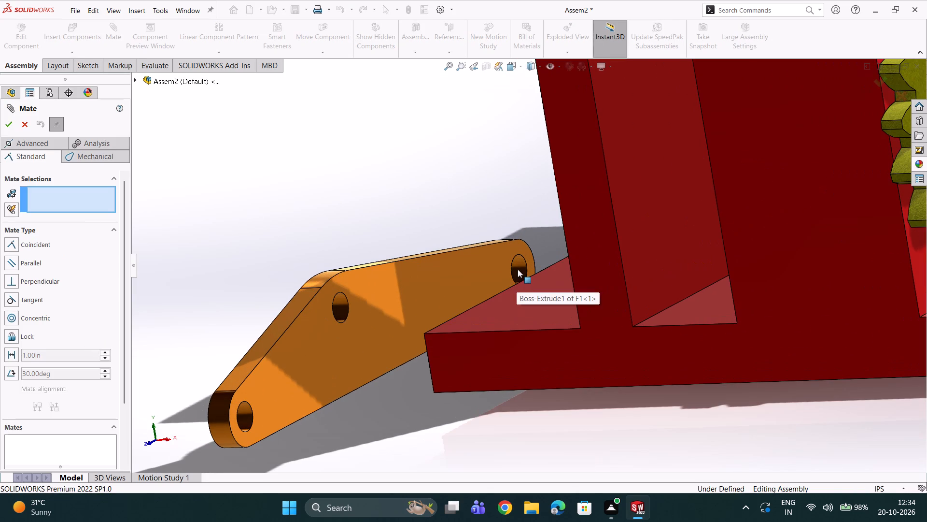
{"action": "left_click", "coordinate": [518, 269]}
{"action": "scroll", "coordinate": [532, 267], "scroll_direction": "up", "scroll_amount": 7}
{"action": "scroll", "coordinate": [663, 234], "scroll_direction": "down", "scroll_amount": 5}
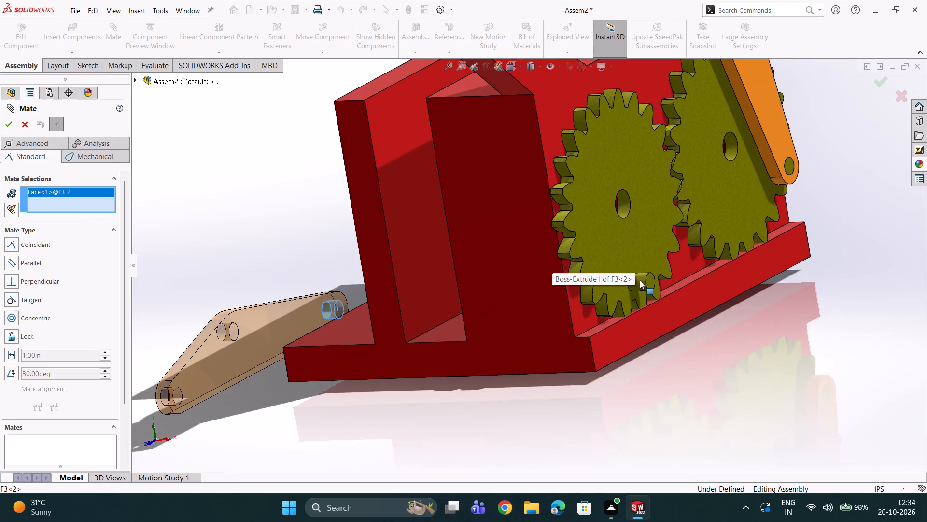
{"action": "left_click", "coordinate": [635, 293]}
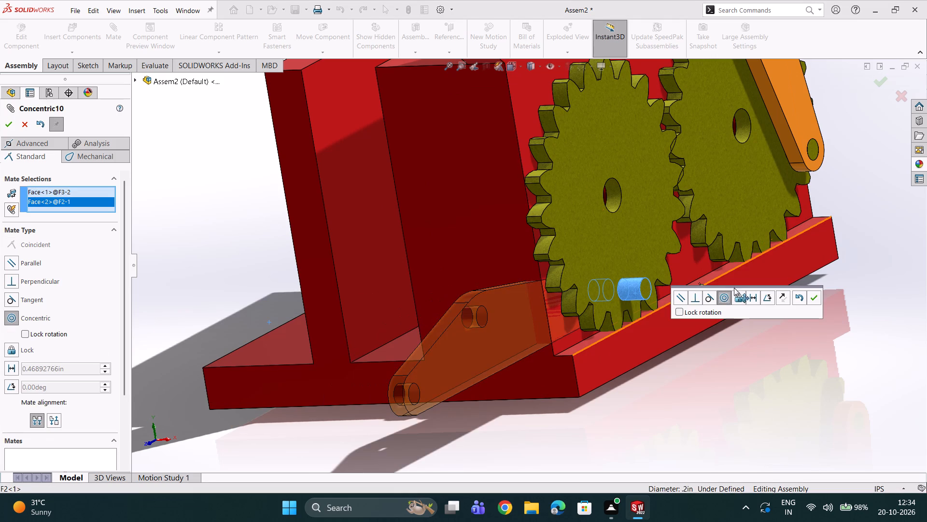
{"action": "left_click", "coordinate": [810, 297]}
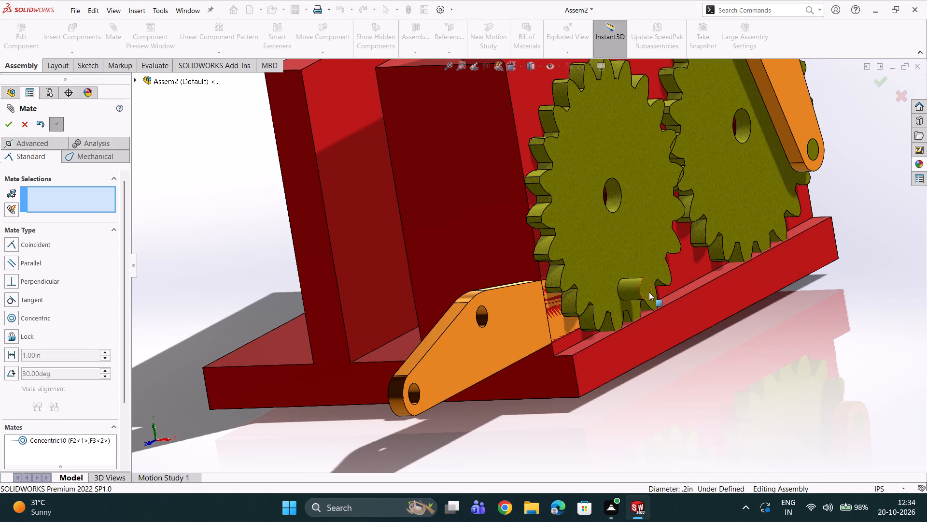
Add a coincident mate between the F2 gear pin's end face and the outer broad face of the lower F3 link.
{"action": "double_click", "coordinate": [648, 292]}
{"action": "left_click", "coordinate": [494, 344]}
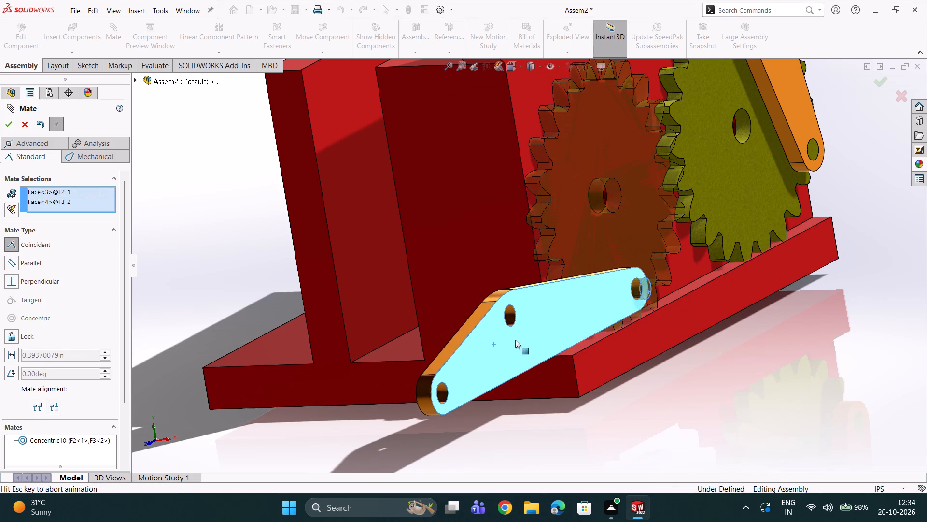
{"action": "left_click", "coordinate": [712, 335]}
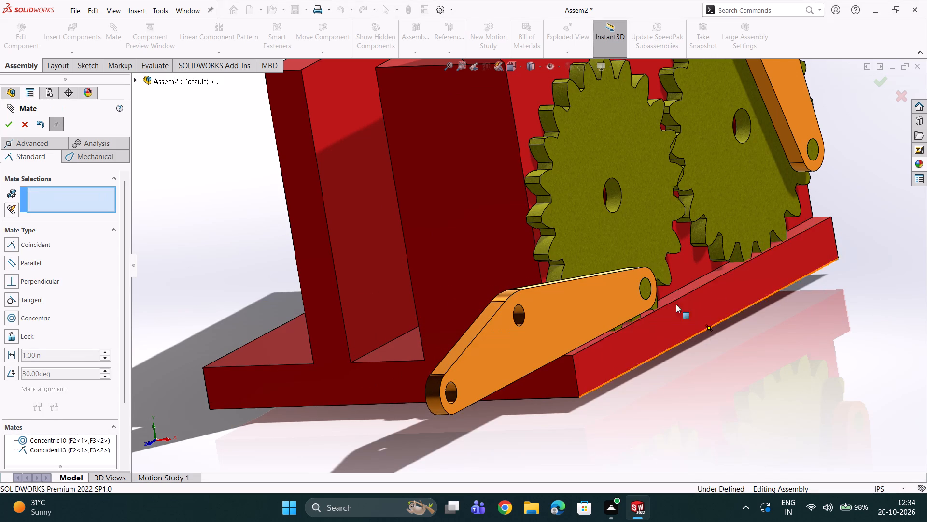
{"action": "scroll", "coordinate": [619, 283], "scroll_direction": "up", "scroll_amount": 5}
{"action": "scroll", "coordinate": [633, 234], "scroll_direction": "up", "scroll_amount": 2}
{"action": "scroll", "coordinate": [569, 241], "scroll_direction": "down", "scroll_amount": 2}
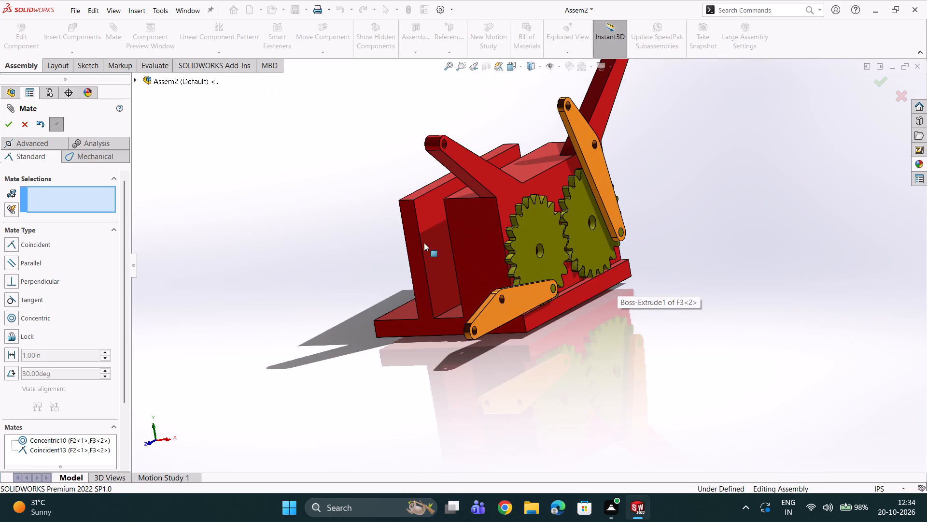
{"action": "left_click", "coordinate": [24, 125]}
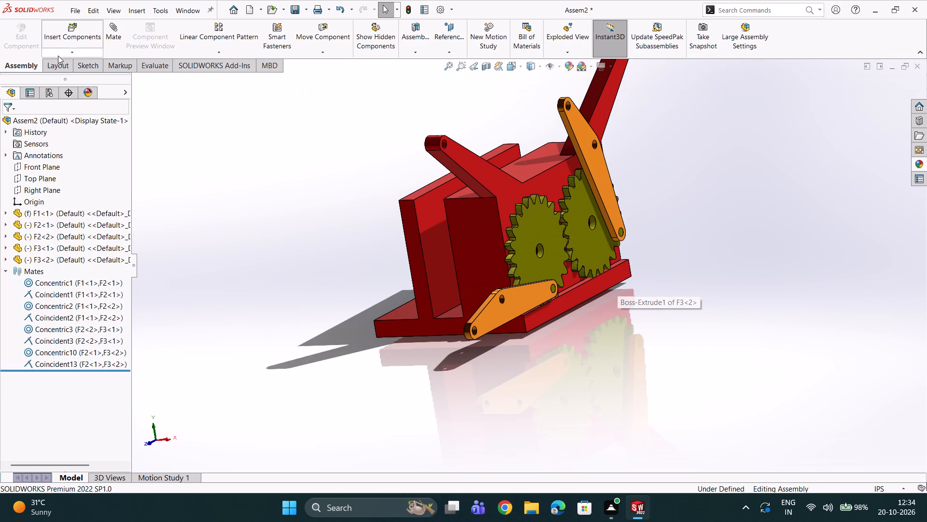
Insert parts F4, F7 and F8 into the assembly, placing them in the empty space beside the F1 base.
{"action": "left_click", "coordinate": [77, 32]}
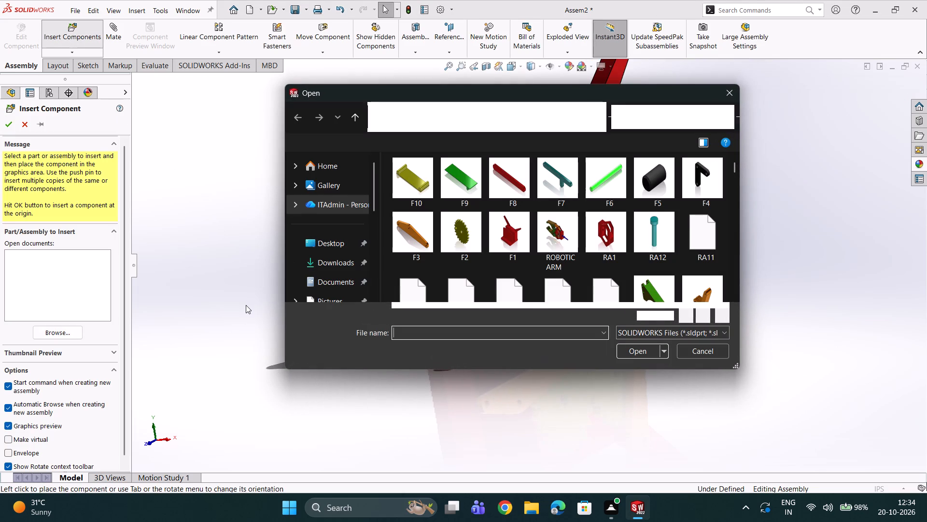
{"action": "left_click", "coordinate": [520, 184], "text": "ctrl"}
{"action": "left_click", "coordinate": [549, 176], "text": "ctrl"}
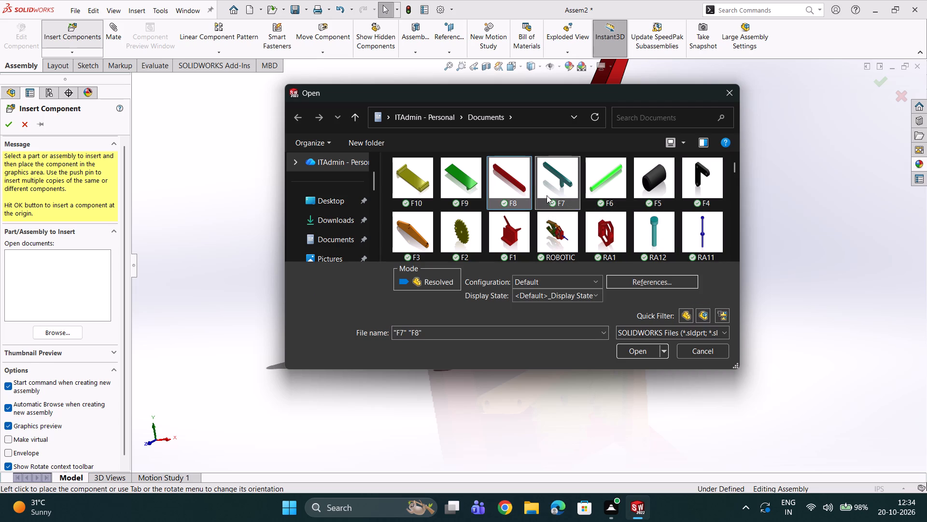
{"action": "left_click", "coordinate": [701, 177], "text": "ctrl"}
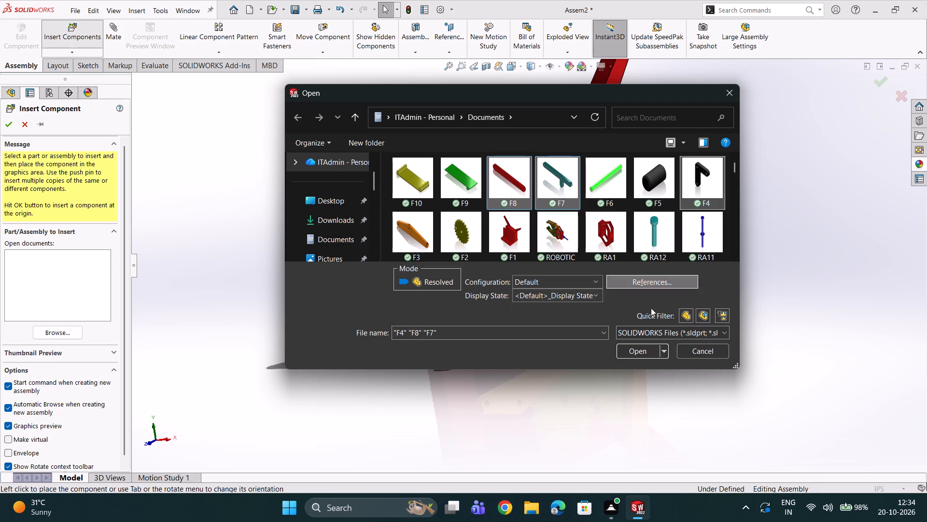
{"action": "left_click", "coordinate": [632, 352]}
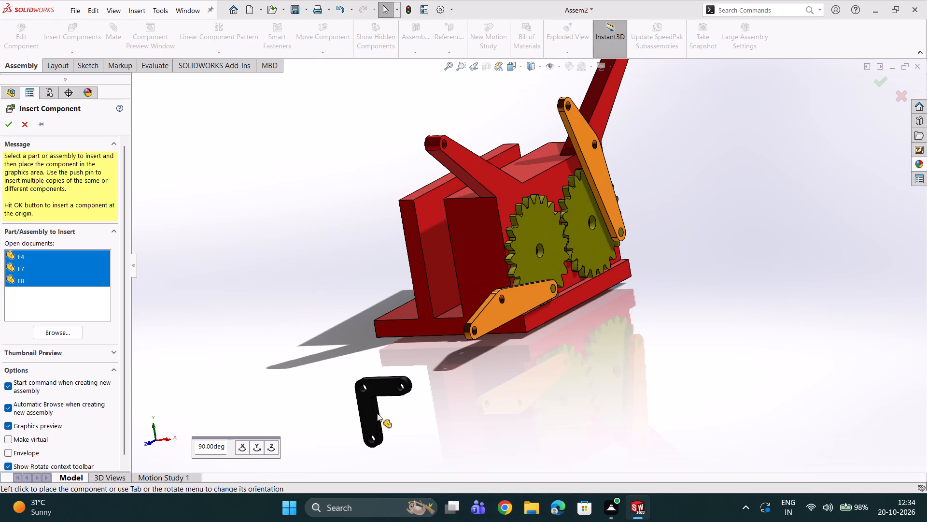
{"action": "left_click", "coordinate": [251, 448]}
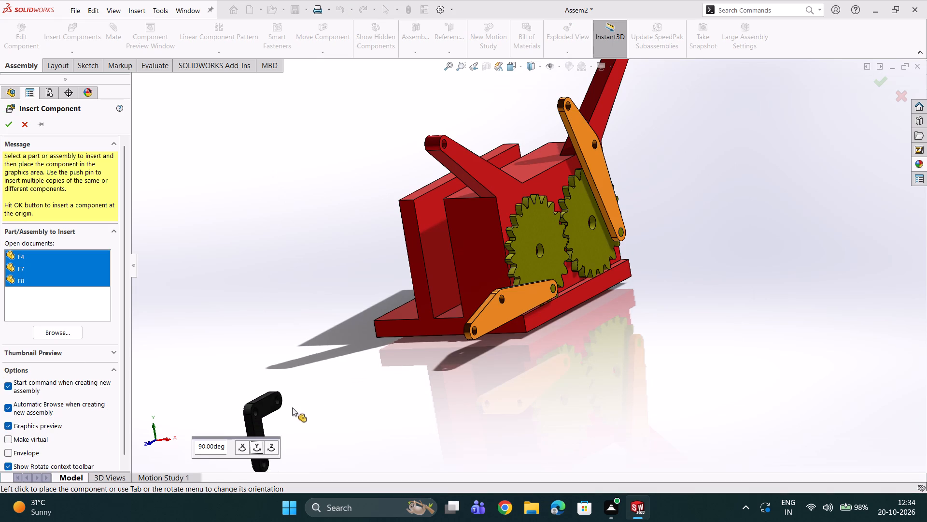
{"action": "double_click", "coordinate": [337, 369]}
Add a concentric mate between F7's end hole farthest from its short branch and the upper end hole of the upright F3 link.
{"action": "scroll", "coordinate": [386, 370], "scroll_direction": "down", "scroll_amount": 2}
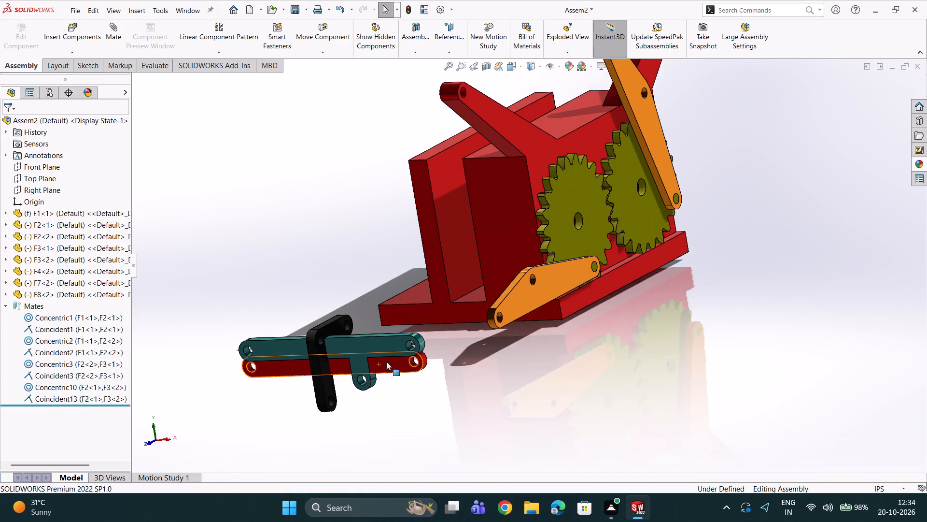
{"action": "scroll", "coordinate": [386, 362], "scroll_direction": "down", "scroll_amount": 4}
{"action": "scroll", "coordinate": [332, 370], "scroll_direction": "up", "scroll_amount": 2}
{"action": "scroll", "coordinate": [370, 397], "scroll_direction": "down", "scroll_amount": 4}
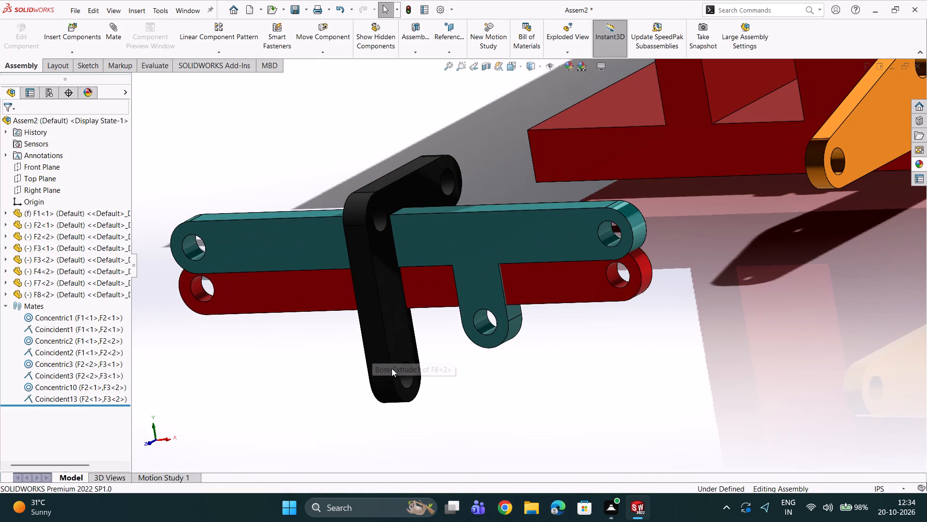
{"action": "left_click", "coordinate": [112, 35]}
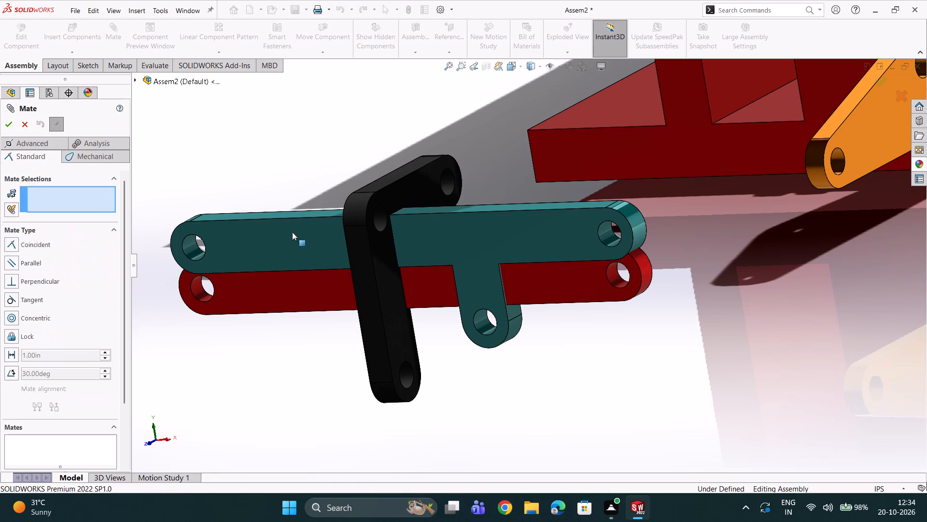
{"action": "scroll", "coordinate": [252, 233], "scroll_direction": "down", "scroll_amount": 2}
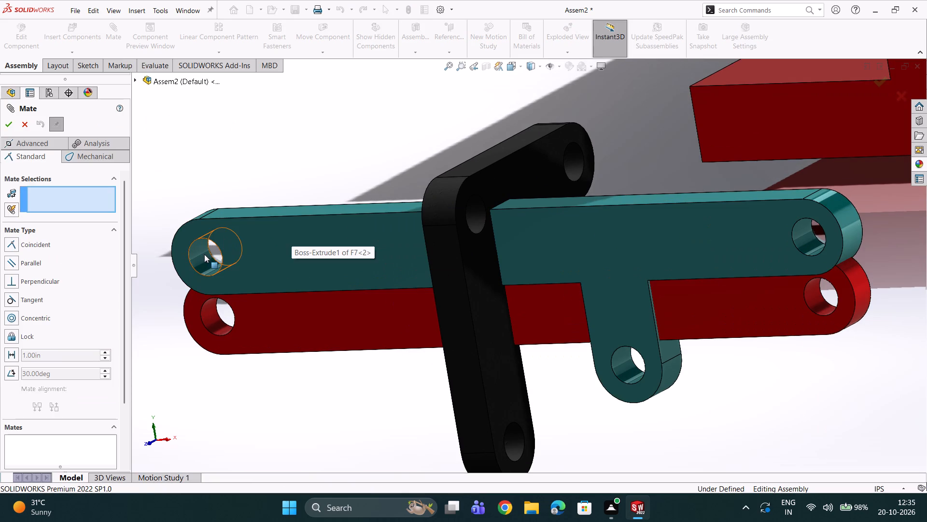
{"action": "left_click", "coordinate": [204, 255]}
{"action": "scroll", "coordinate": [499, 172], "scroll_direction": "up", "scroll_amount": 4}
{"action": "scroll", "coordinate": [594, 116], "scroll_direction": "up", "scroll_amount": 7}
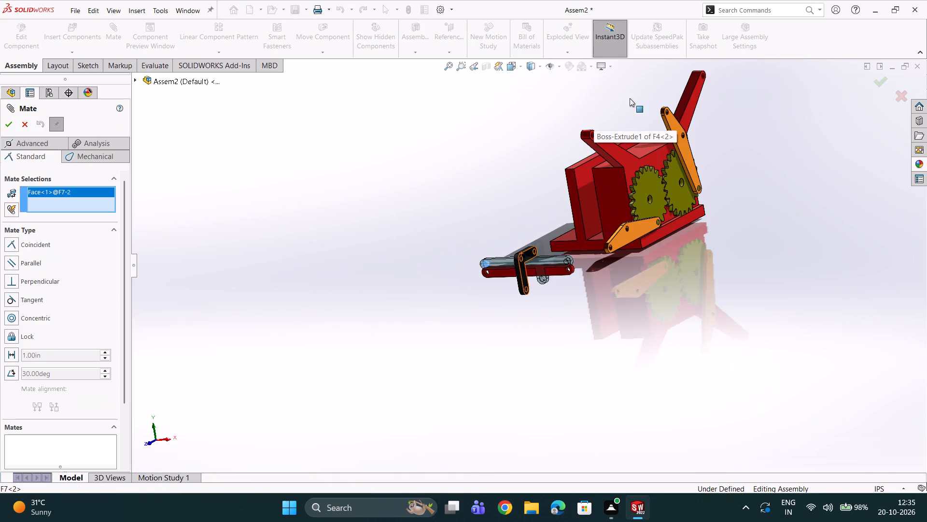
{"action": "scroll", "coordinate": [654, 106], "scroll_direction": "down", "scroll_amount": 6}
{"action": "scroll", "coordinate": [625, 185], "scroll_direction": "down", "scroll_amount": 3}
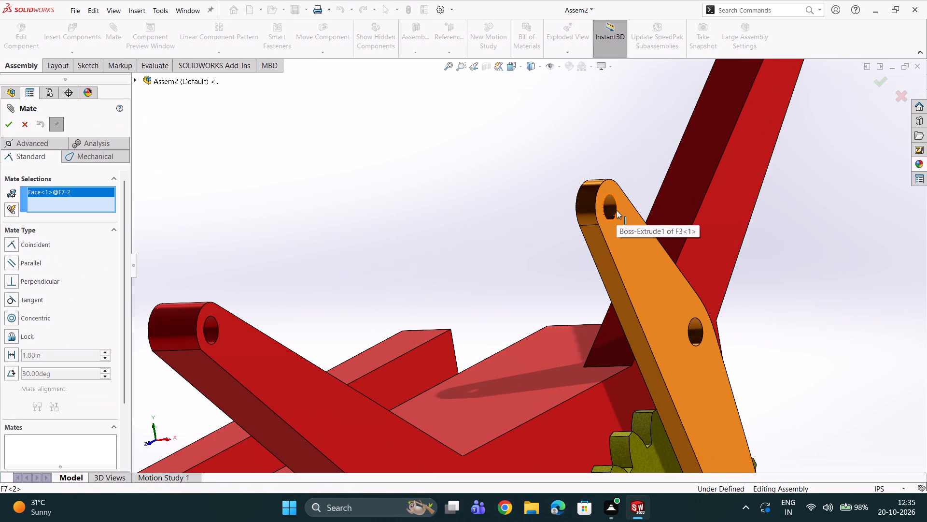
{"action": "left_click", "coordinate": [614, 208]}
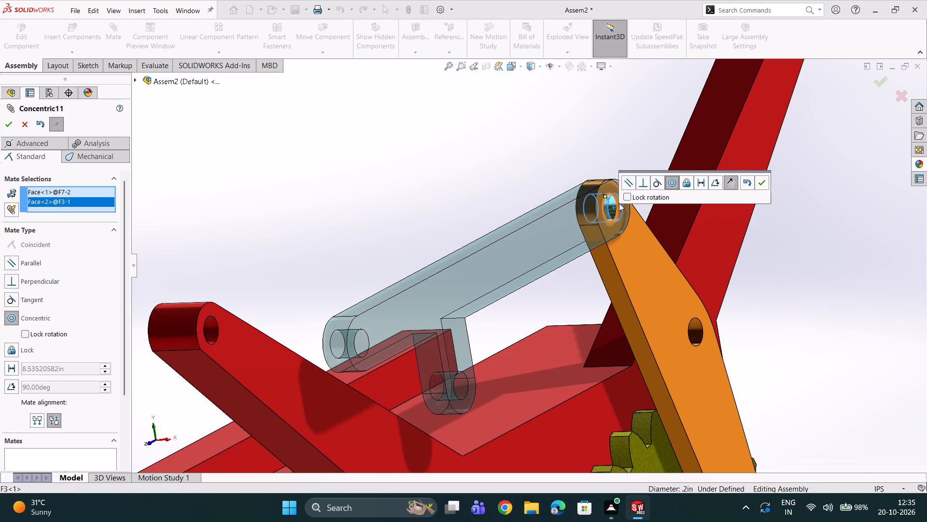
{"action": "left_click", "coordinate": [764, 179]}
Add a concentric mate between the hole in F7's short branch and the hole at the tip of F1's tall arm.
{"action": "scroll", "coordinate": [598, 264], "scroll_direction": "down", "scroll_amount": 1}
{"action": "scroll", "coordinate": [549, 266], "scroll_direction": "down", "scroll_amount": 1}
{"action": "left_click_drag", "start_coordinate": [400, 312], "coordinate": [421, 223]}
{"action": "scroll", "coordinate": [420, 316], "scroll_direction": "down", "scroll_amount": 2}
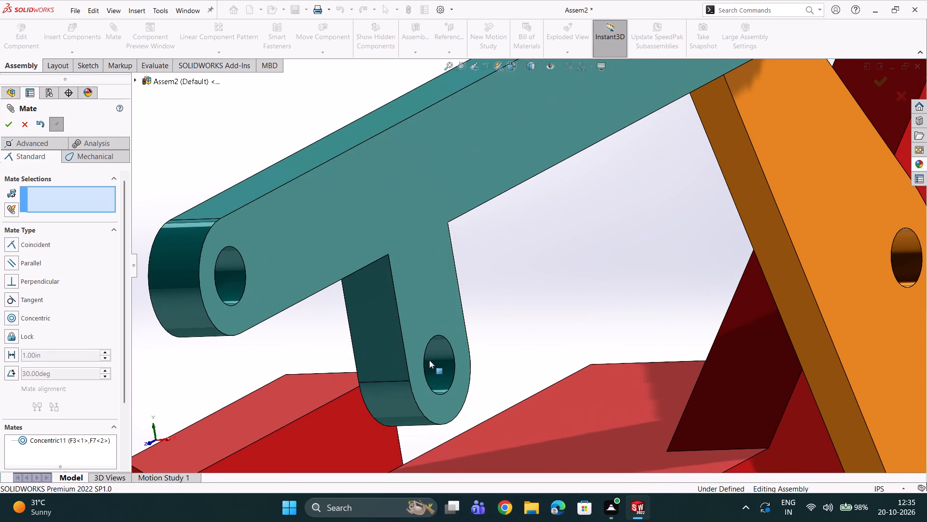
{"action": "left_click", "coordinate": [435, 355]}
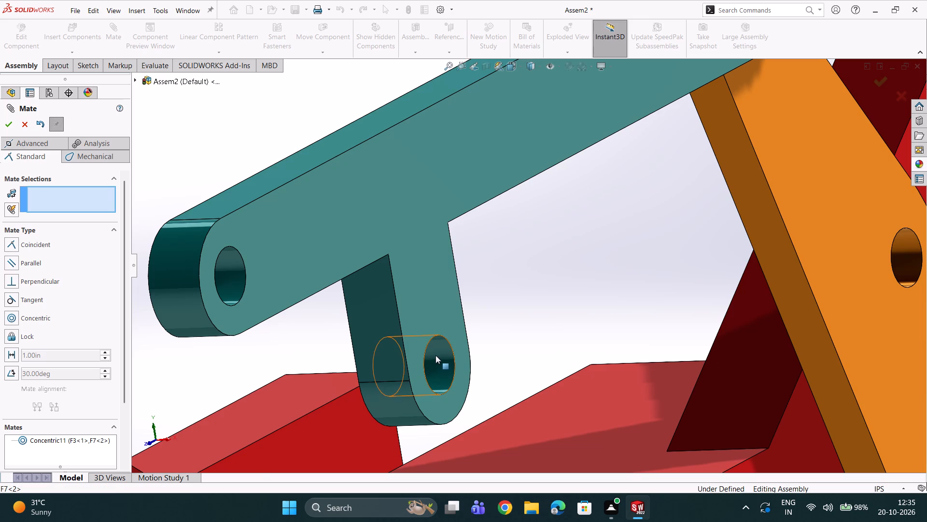
{"action": "scroll", "coordinate": [522, 273], "scroll_direction": "up", "scroll_amount": 4}
{"action": "scroll", "coordinate": [655, 102], "scroll_direction": "up", "scroll_amount": 3}
{"action": "scroll", "coordinate": [703, 128], "scroll_direction": "down", "scroll_amount": 2}
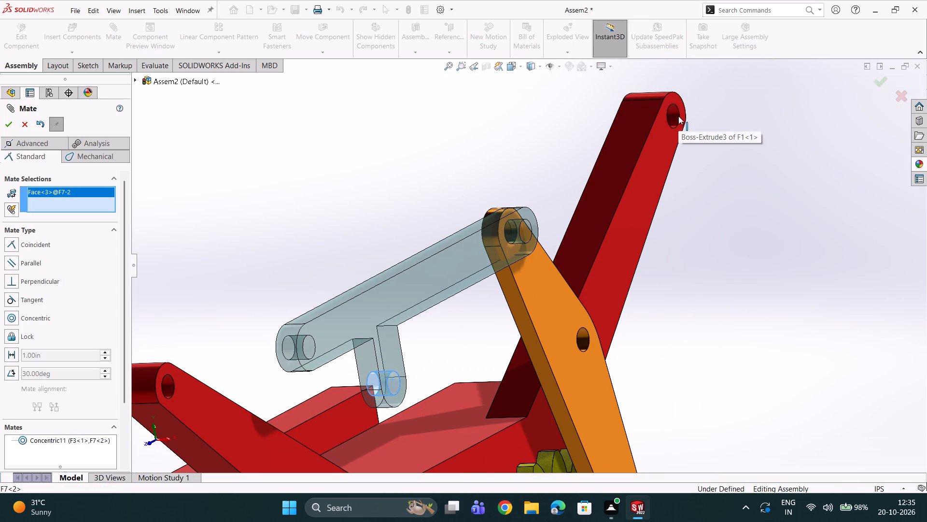
{"action": "left_click", "coordinate": [674, 118]}
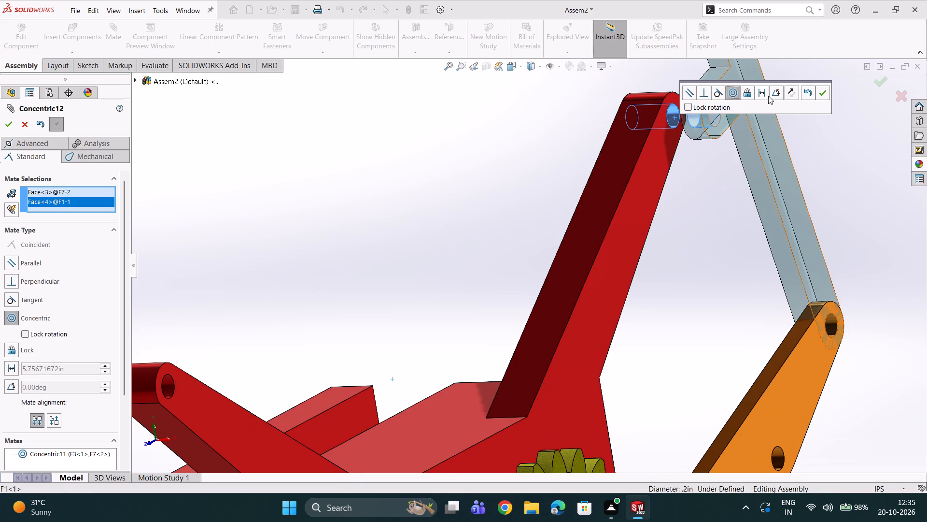
{"action": "left_click", "coordinate": [820, 92]}
{"action": "scroll", "coordinate": [787, 145], "scroll_direction": "down", "scroll_amount": 2}
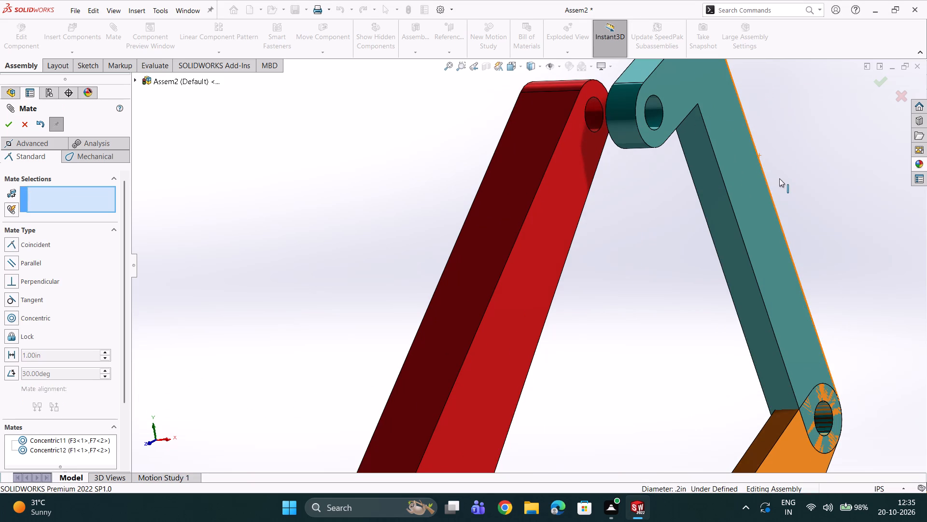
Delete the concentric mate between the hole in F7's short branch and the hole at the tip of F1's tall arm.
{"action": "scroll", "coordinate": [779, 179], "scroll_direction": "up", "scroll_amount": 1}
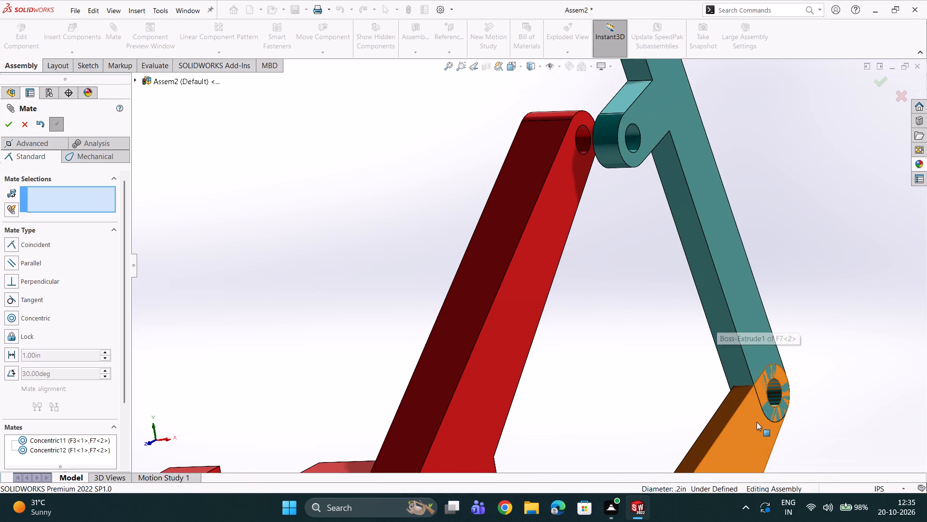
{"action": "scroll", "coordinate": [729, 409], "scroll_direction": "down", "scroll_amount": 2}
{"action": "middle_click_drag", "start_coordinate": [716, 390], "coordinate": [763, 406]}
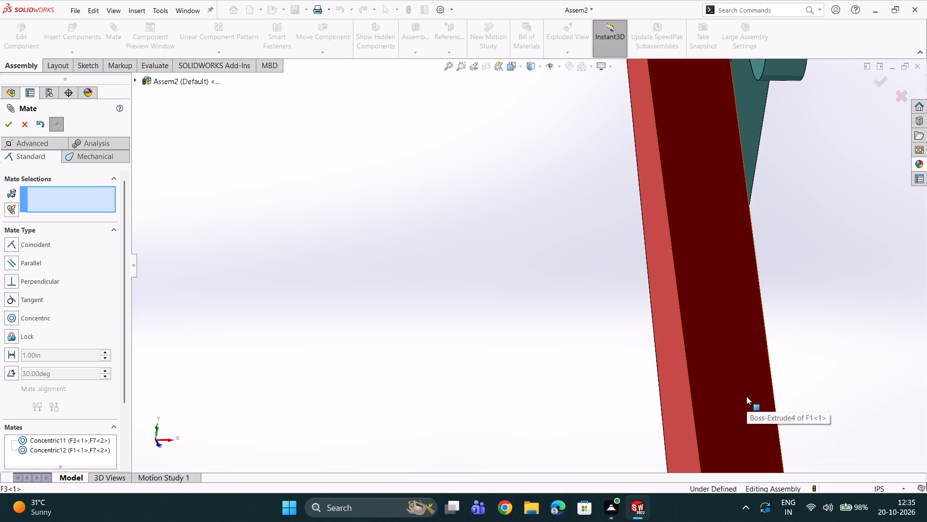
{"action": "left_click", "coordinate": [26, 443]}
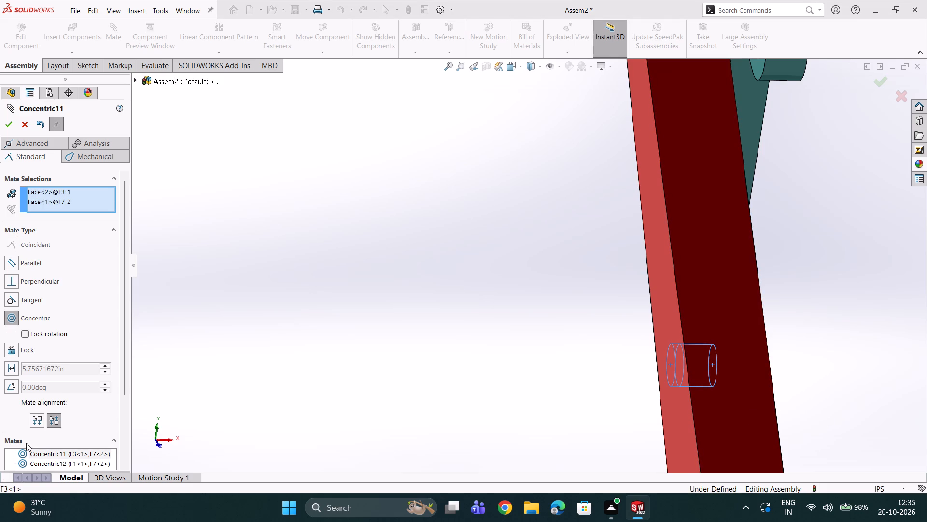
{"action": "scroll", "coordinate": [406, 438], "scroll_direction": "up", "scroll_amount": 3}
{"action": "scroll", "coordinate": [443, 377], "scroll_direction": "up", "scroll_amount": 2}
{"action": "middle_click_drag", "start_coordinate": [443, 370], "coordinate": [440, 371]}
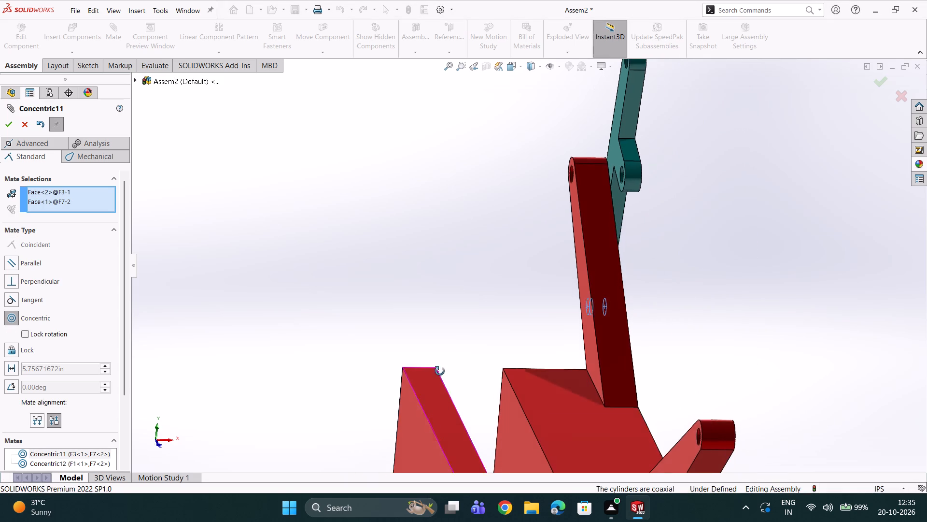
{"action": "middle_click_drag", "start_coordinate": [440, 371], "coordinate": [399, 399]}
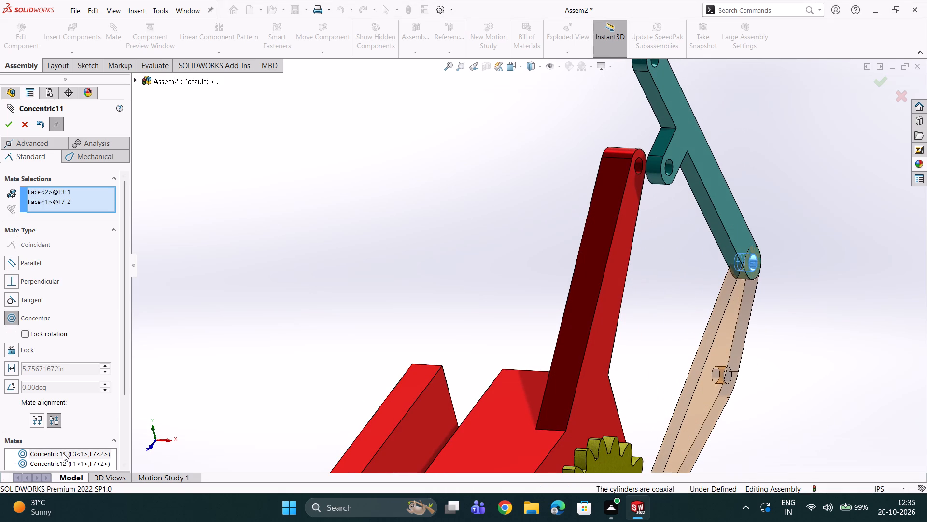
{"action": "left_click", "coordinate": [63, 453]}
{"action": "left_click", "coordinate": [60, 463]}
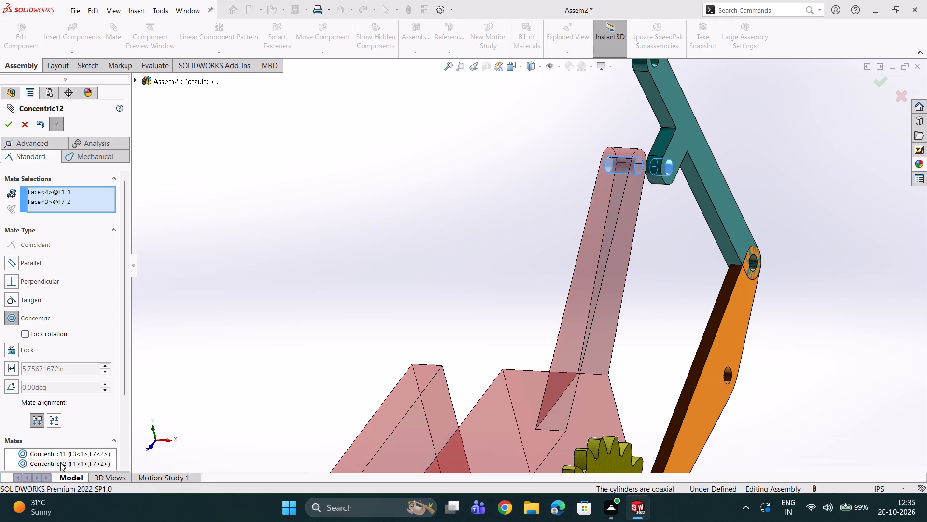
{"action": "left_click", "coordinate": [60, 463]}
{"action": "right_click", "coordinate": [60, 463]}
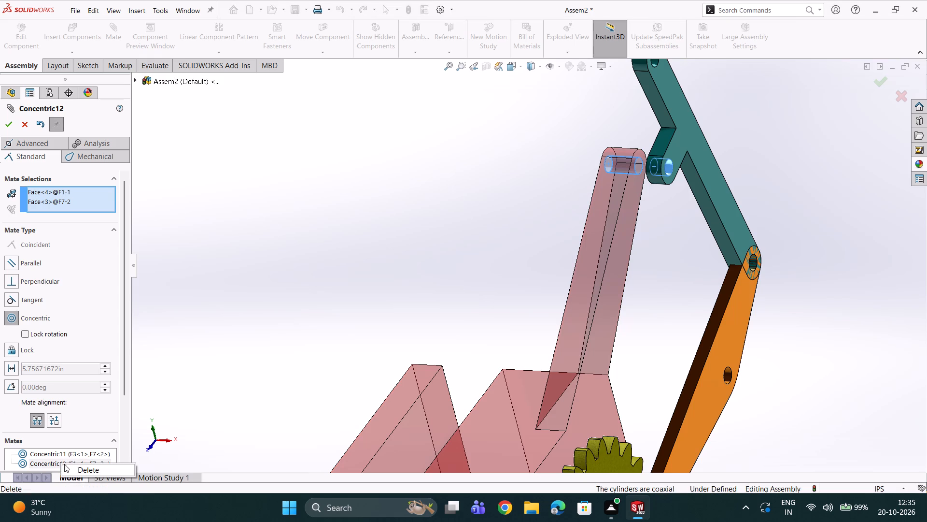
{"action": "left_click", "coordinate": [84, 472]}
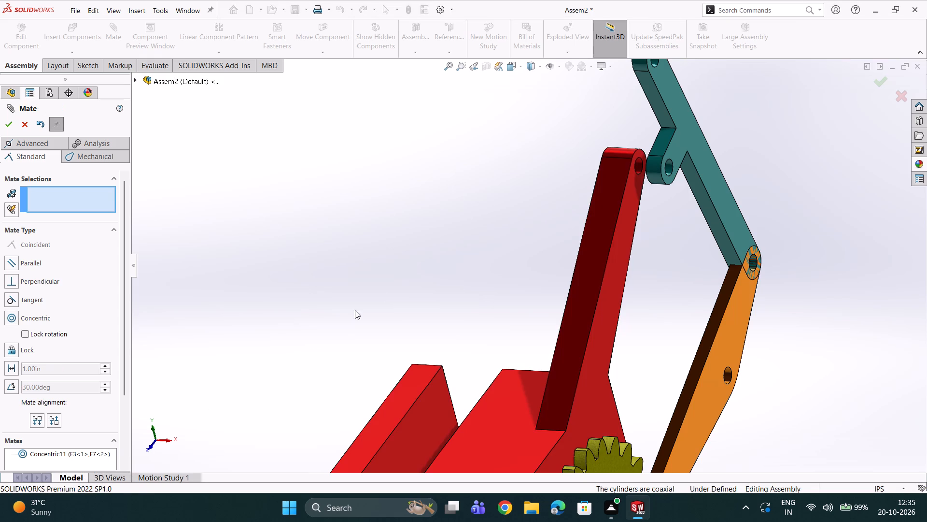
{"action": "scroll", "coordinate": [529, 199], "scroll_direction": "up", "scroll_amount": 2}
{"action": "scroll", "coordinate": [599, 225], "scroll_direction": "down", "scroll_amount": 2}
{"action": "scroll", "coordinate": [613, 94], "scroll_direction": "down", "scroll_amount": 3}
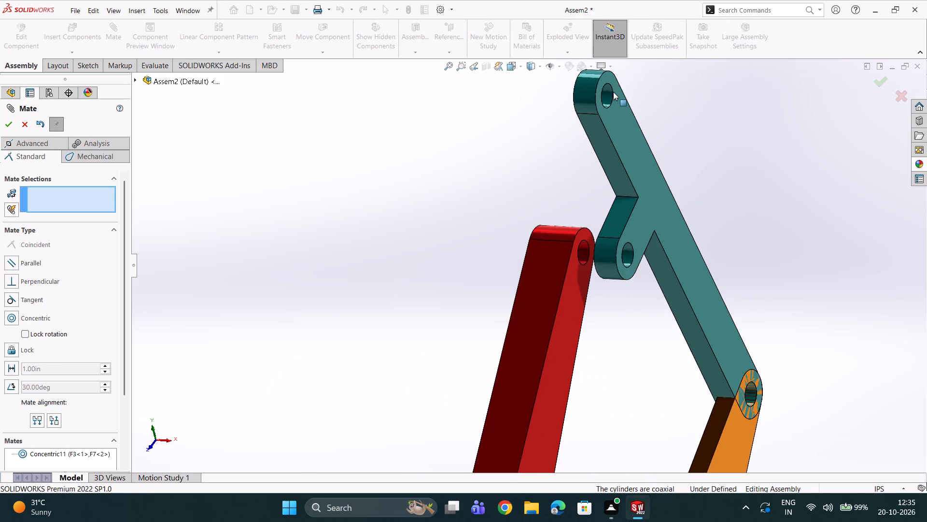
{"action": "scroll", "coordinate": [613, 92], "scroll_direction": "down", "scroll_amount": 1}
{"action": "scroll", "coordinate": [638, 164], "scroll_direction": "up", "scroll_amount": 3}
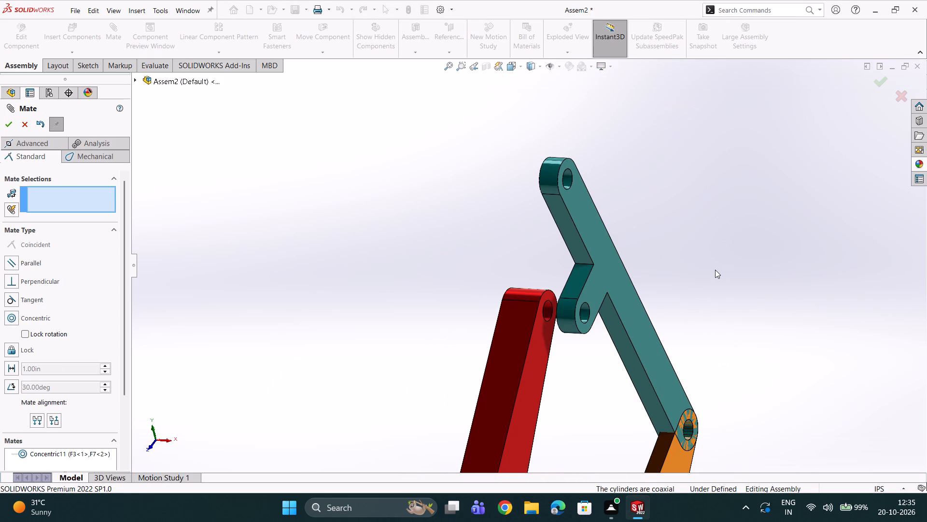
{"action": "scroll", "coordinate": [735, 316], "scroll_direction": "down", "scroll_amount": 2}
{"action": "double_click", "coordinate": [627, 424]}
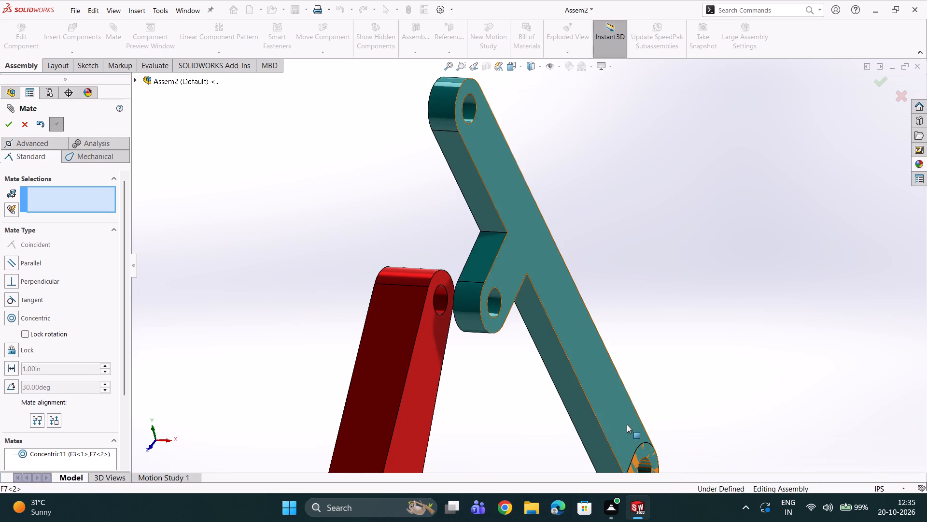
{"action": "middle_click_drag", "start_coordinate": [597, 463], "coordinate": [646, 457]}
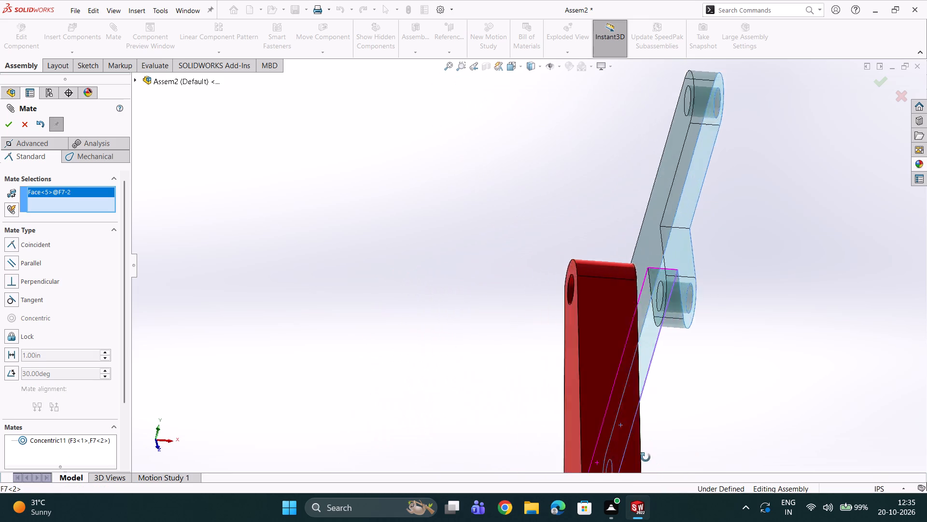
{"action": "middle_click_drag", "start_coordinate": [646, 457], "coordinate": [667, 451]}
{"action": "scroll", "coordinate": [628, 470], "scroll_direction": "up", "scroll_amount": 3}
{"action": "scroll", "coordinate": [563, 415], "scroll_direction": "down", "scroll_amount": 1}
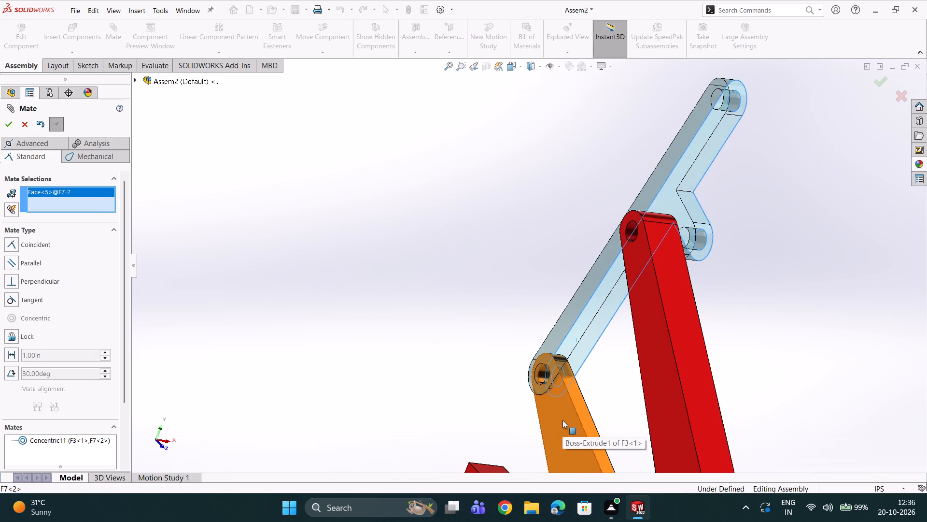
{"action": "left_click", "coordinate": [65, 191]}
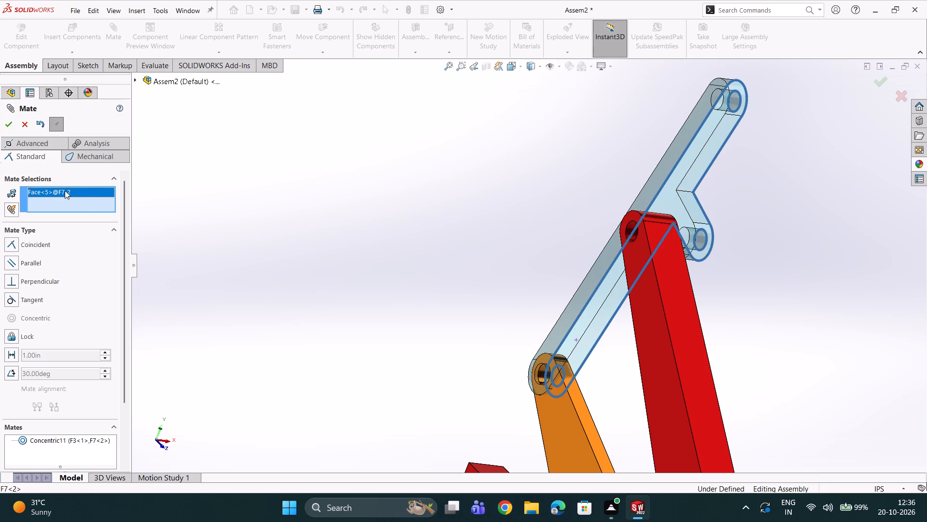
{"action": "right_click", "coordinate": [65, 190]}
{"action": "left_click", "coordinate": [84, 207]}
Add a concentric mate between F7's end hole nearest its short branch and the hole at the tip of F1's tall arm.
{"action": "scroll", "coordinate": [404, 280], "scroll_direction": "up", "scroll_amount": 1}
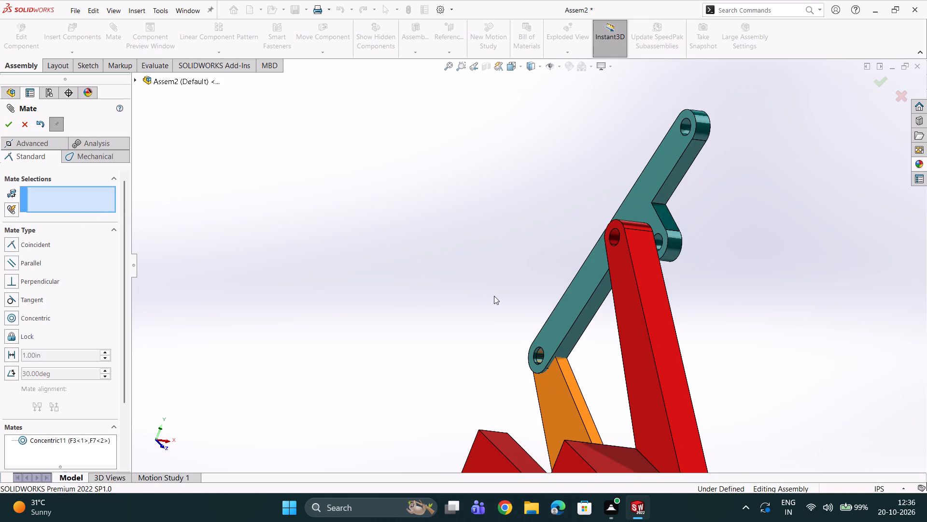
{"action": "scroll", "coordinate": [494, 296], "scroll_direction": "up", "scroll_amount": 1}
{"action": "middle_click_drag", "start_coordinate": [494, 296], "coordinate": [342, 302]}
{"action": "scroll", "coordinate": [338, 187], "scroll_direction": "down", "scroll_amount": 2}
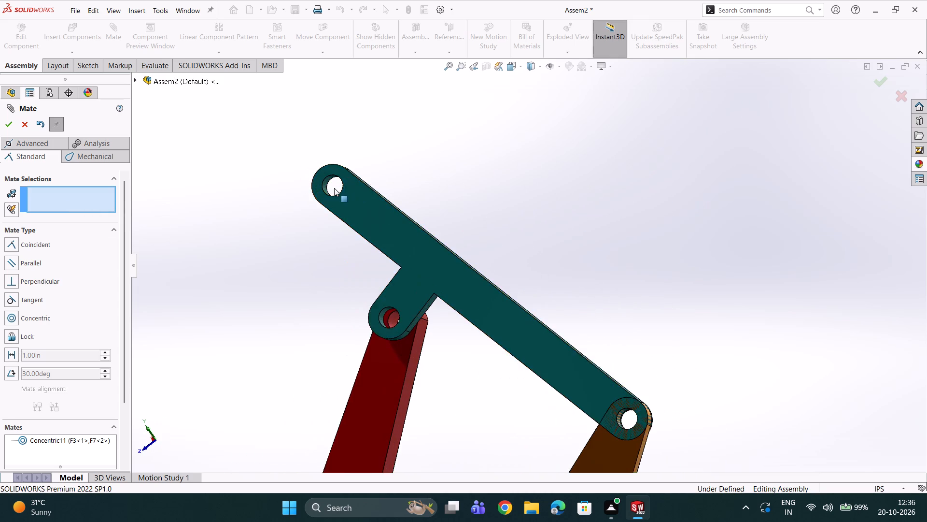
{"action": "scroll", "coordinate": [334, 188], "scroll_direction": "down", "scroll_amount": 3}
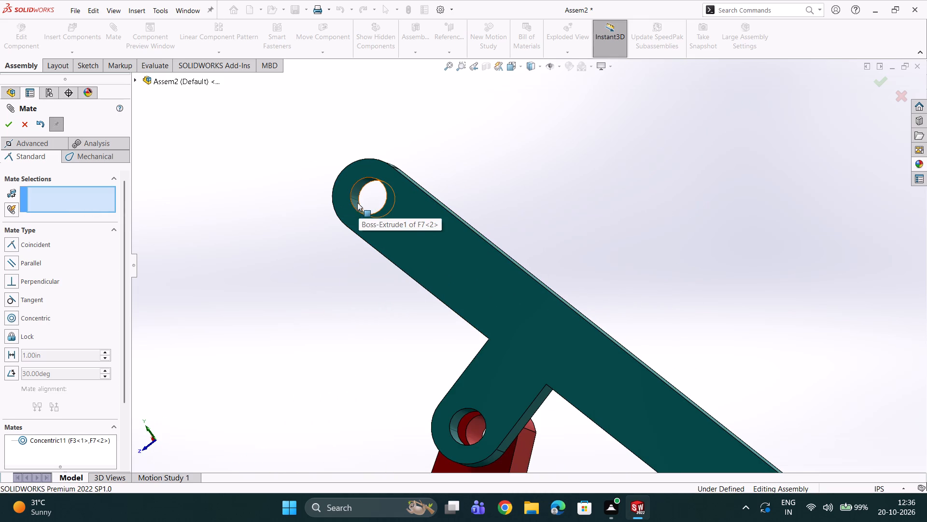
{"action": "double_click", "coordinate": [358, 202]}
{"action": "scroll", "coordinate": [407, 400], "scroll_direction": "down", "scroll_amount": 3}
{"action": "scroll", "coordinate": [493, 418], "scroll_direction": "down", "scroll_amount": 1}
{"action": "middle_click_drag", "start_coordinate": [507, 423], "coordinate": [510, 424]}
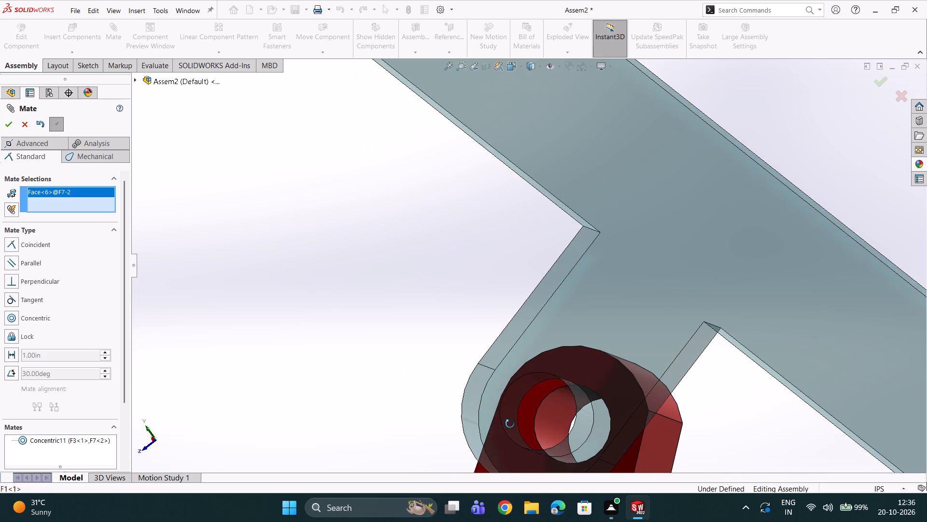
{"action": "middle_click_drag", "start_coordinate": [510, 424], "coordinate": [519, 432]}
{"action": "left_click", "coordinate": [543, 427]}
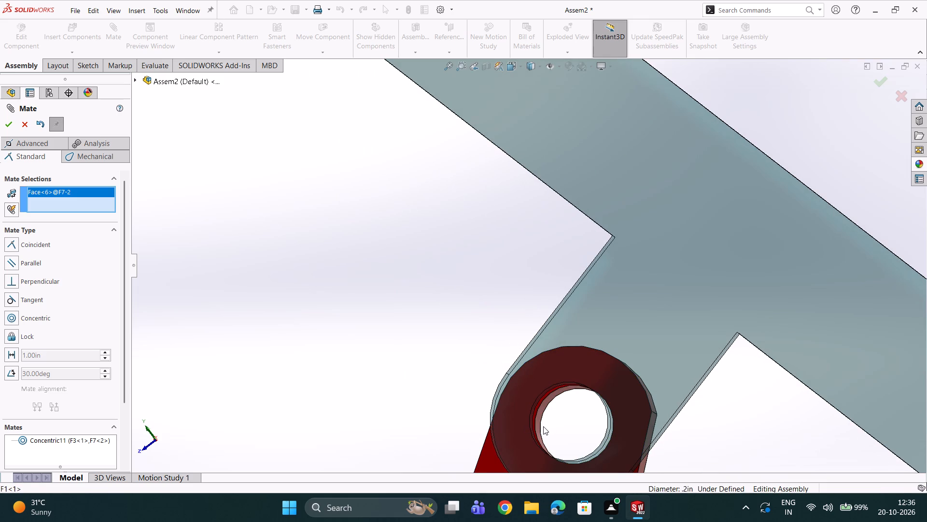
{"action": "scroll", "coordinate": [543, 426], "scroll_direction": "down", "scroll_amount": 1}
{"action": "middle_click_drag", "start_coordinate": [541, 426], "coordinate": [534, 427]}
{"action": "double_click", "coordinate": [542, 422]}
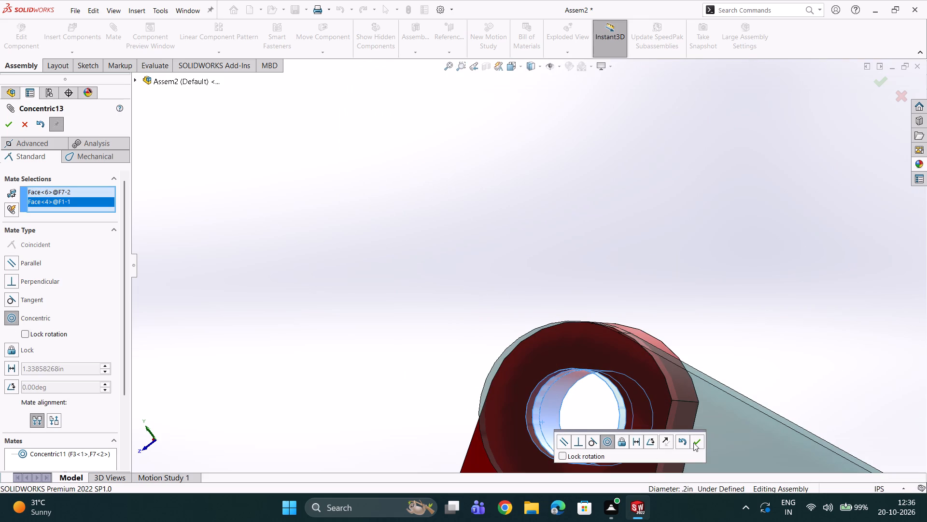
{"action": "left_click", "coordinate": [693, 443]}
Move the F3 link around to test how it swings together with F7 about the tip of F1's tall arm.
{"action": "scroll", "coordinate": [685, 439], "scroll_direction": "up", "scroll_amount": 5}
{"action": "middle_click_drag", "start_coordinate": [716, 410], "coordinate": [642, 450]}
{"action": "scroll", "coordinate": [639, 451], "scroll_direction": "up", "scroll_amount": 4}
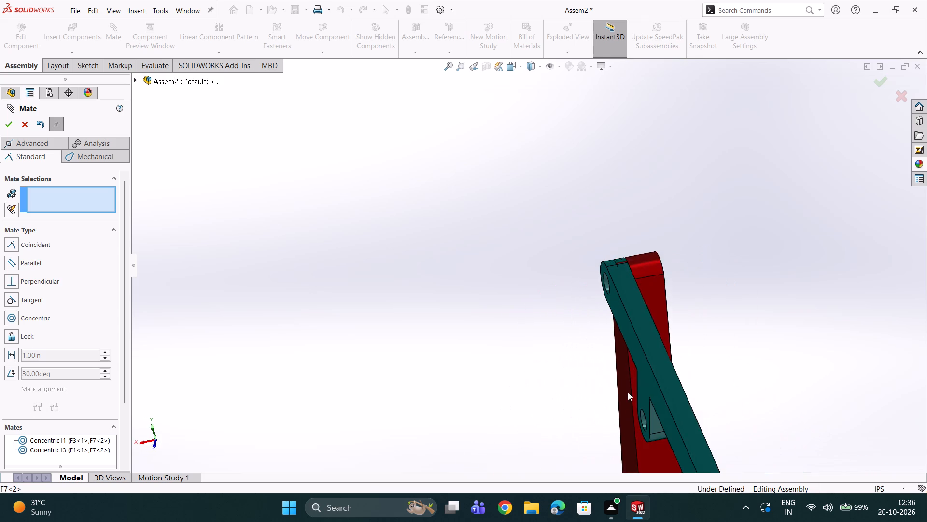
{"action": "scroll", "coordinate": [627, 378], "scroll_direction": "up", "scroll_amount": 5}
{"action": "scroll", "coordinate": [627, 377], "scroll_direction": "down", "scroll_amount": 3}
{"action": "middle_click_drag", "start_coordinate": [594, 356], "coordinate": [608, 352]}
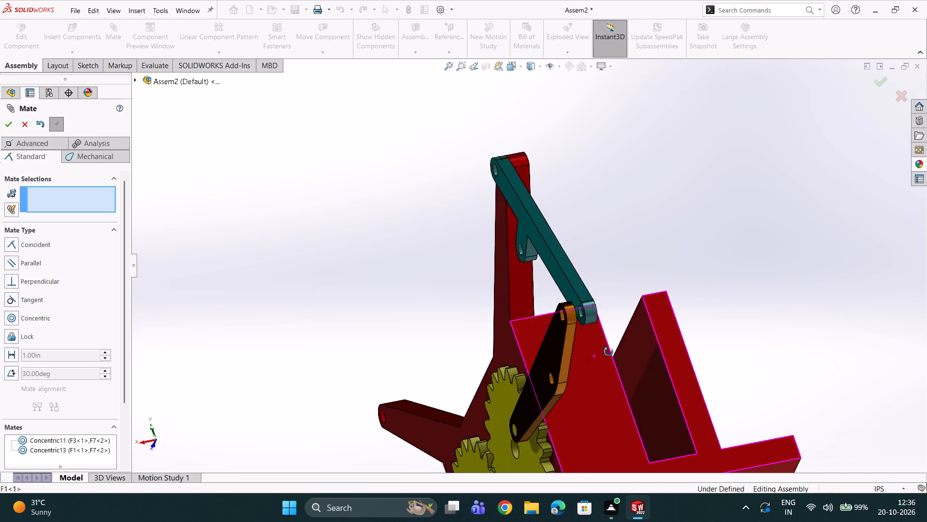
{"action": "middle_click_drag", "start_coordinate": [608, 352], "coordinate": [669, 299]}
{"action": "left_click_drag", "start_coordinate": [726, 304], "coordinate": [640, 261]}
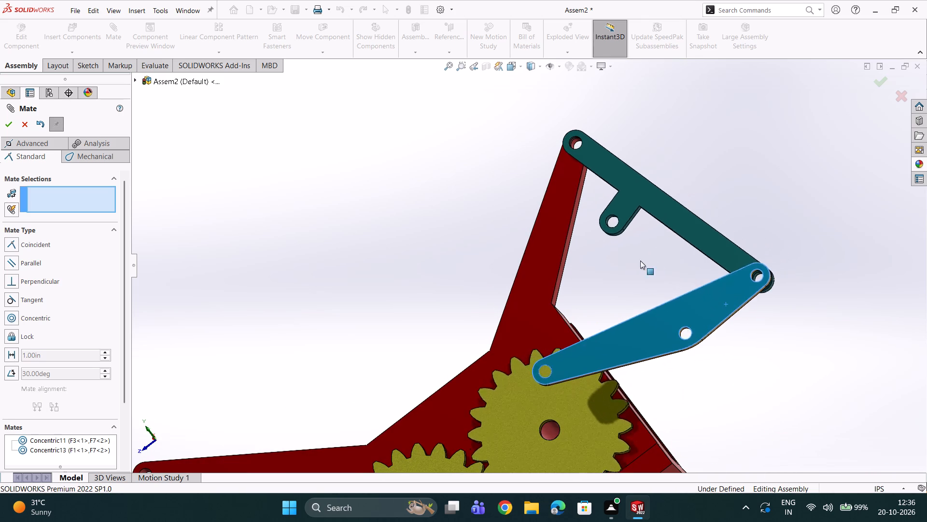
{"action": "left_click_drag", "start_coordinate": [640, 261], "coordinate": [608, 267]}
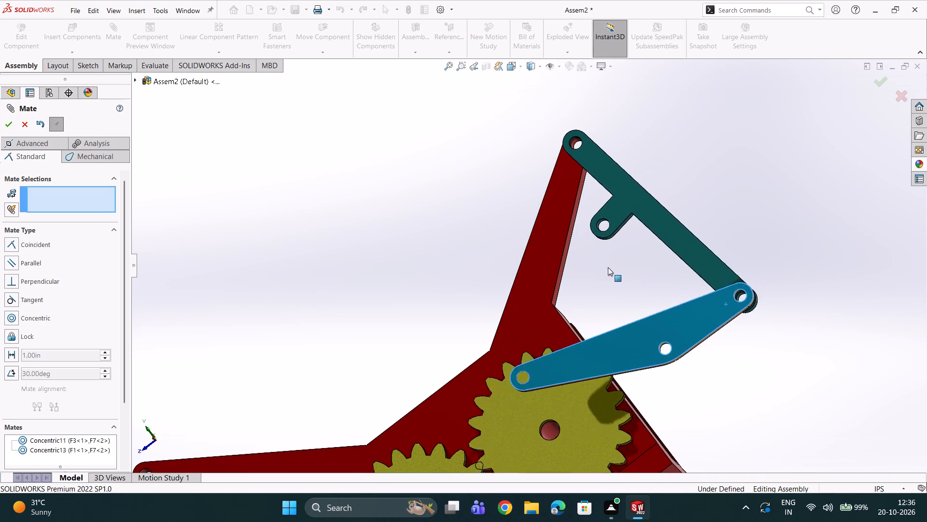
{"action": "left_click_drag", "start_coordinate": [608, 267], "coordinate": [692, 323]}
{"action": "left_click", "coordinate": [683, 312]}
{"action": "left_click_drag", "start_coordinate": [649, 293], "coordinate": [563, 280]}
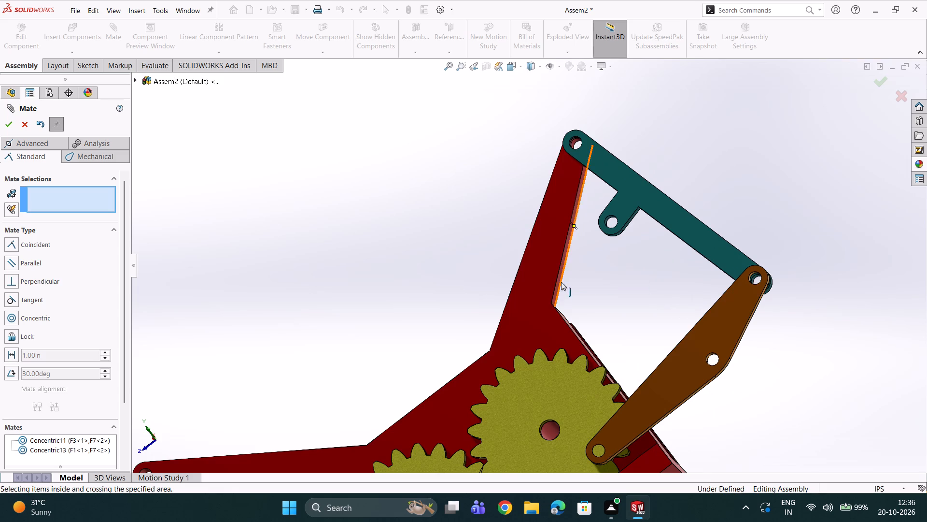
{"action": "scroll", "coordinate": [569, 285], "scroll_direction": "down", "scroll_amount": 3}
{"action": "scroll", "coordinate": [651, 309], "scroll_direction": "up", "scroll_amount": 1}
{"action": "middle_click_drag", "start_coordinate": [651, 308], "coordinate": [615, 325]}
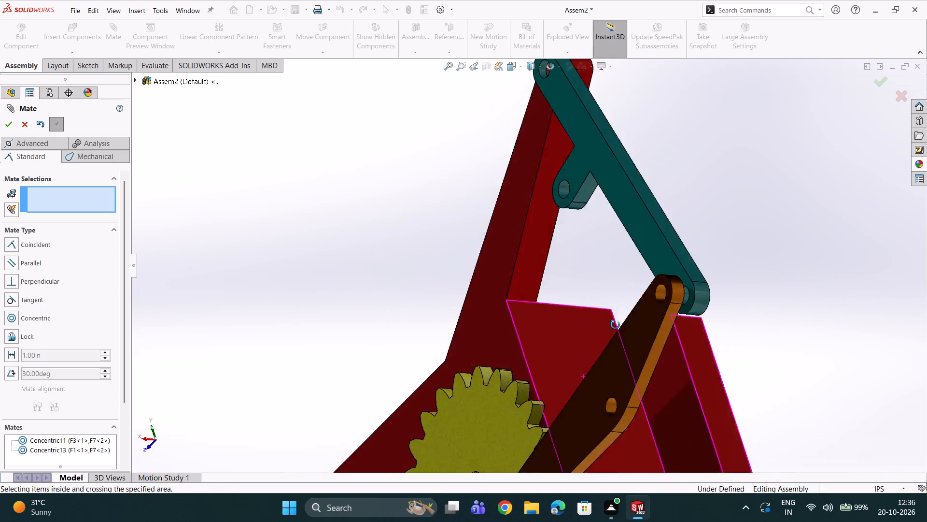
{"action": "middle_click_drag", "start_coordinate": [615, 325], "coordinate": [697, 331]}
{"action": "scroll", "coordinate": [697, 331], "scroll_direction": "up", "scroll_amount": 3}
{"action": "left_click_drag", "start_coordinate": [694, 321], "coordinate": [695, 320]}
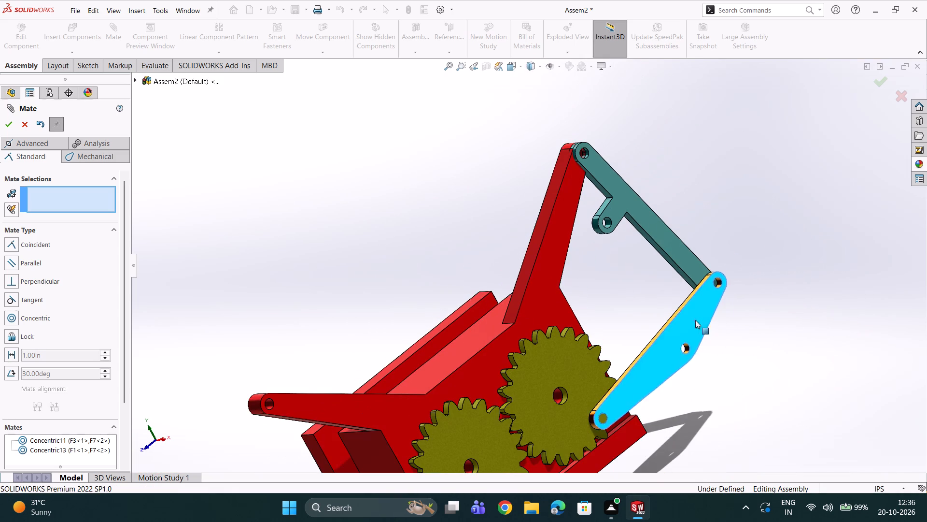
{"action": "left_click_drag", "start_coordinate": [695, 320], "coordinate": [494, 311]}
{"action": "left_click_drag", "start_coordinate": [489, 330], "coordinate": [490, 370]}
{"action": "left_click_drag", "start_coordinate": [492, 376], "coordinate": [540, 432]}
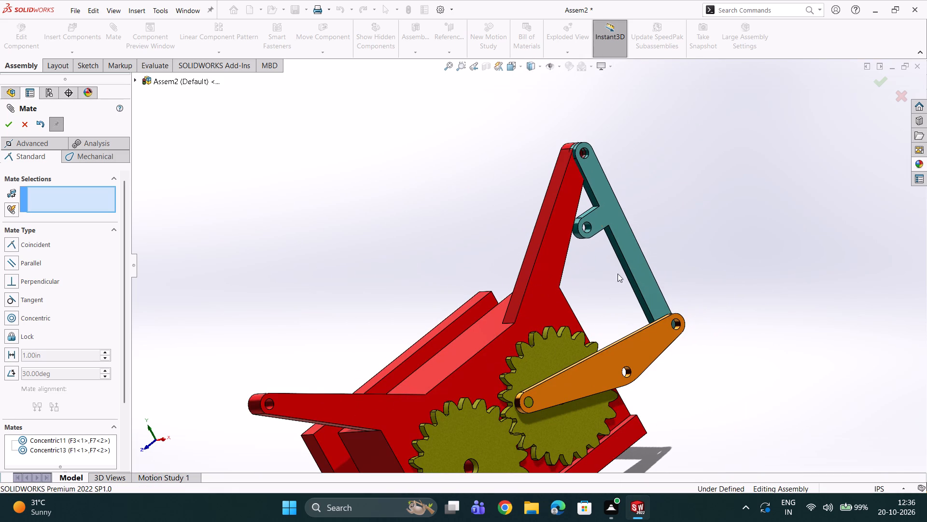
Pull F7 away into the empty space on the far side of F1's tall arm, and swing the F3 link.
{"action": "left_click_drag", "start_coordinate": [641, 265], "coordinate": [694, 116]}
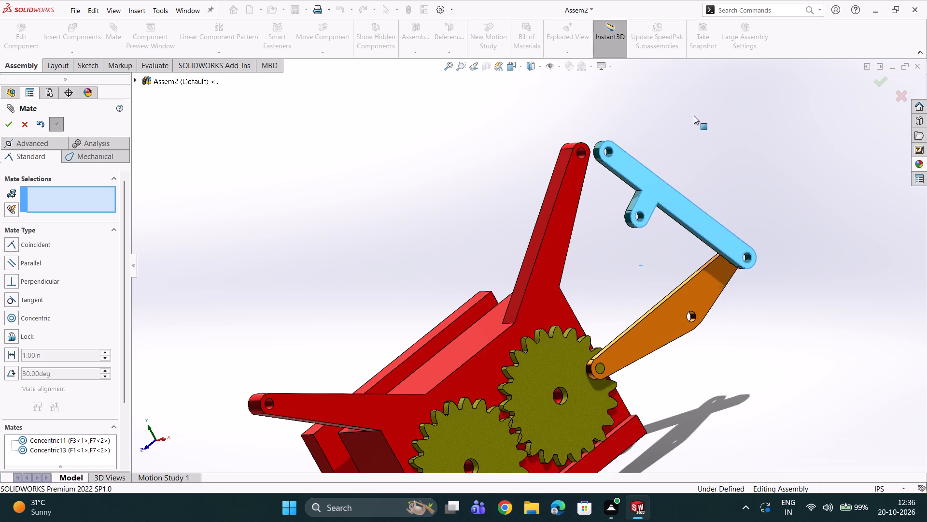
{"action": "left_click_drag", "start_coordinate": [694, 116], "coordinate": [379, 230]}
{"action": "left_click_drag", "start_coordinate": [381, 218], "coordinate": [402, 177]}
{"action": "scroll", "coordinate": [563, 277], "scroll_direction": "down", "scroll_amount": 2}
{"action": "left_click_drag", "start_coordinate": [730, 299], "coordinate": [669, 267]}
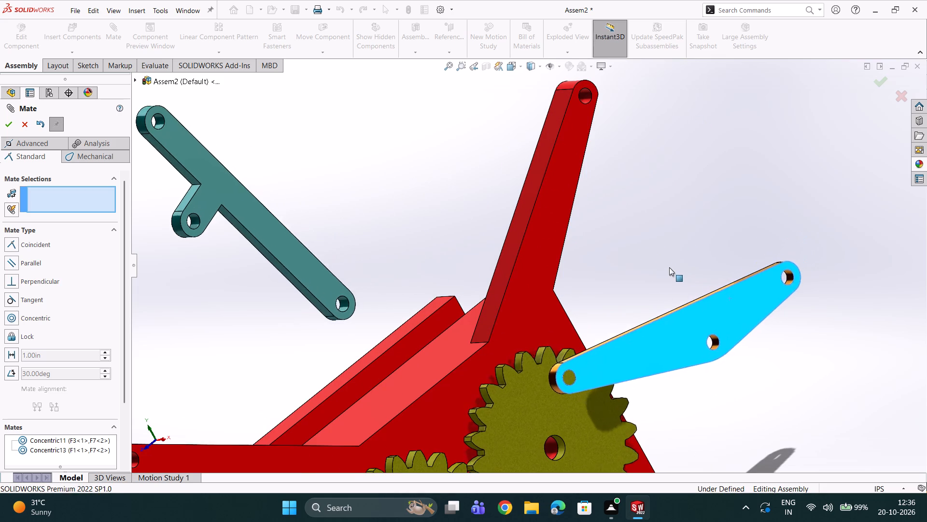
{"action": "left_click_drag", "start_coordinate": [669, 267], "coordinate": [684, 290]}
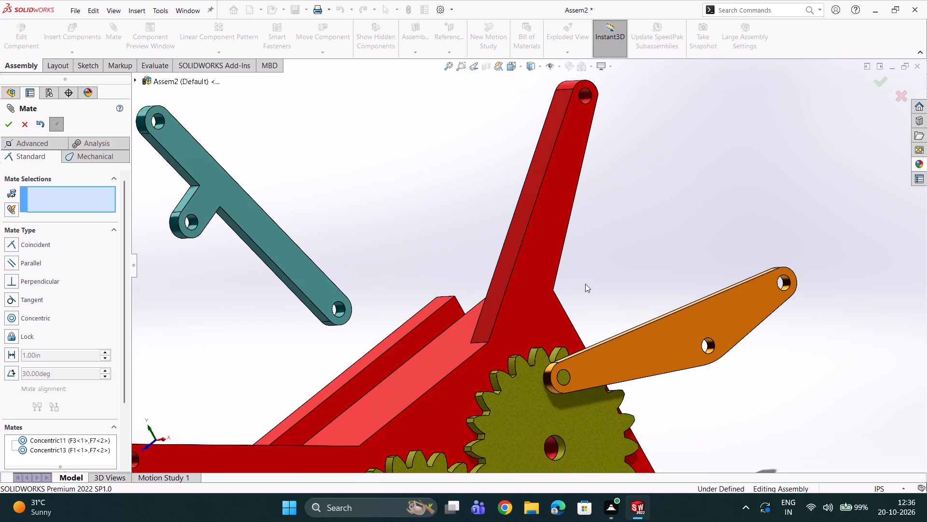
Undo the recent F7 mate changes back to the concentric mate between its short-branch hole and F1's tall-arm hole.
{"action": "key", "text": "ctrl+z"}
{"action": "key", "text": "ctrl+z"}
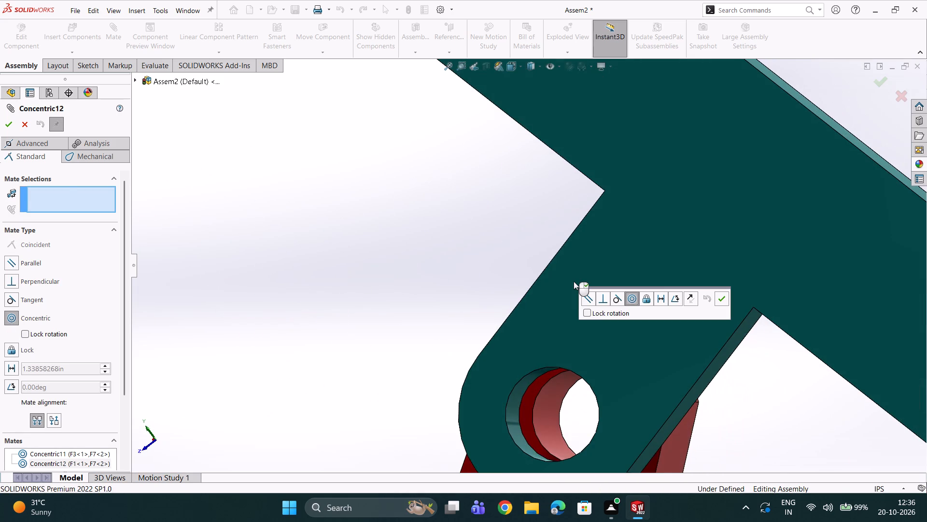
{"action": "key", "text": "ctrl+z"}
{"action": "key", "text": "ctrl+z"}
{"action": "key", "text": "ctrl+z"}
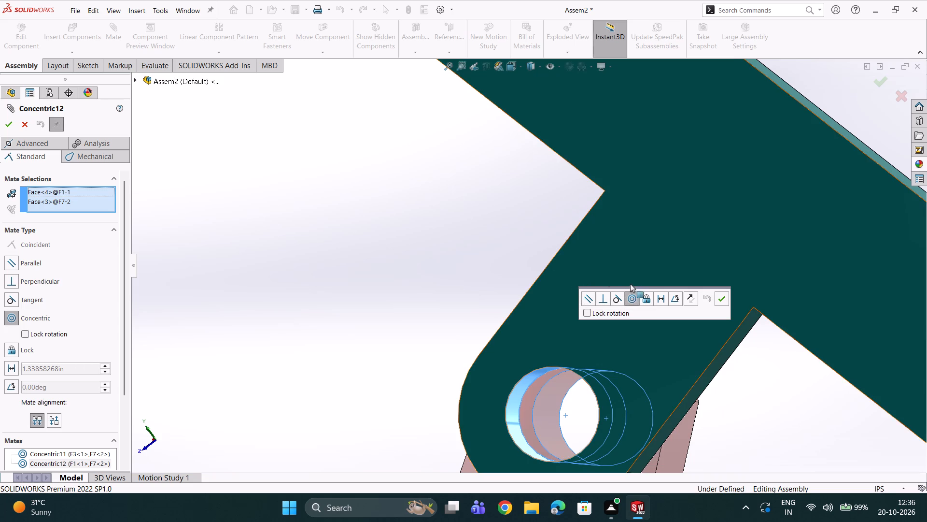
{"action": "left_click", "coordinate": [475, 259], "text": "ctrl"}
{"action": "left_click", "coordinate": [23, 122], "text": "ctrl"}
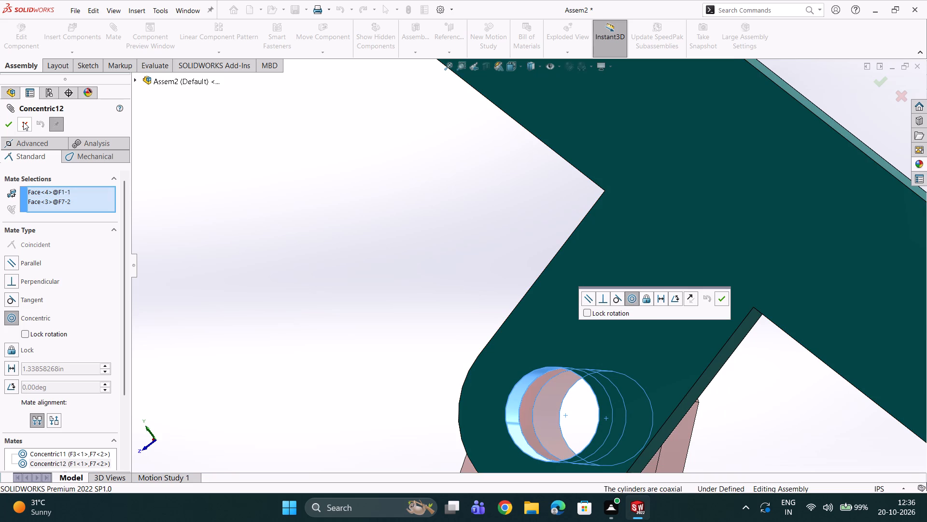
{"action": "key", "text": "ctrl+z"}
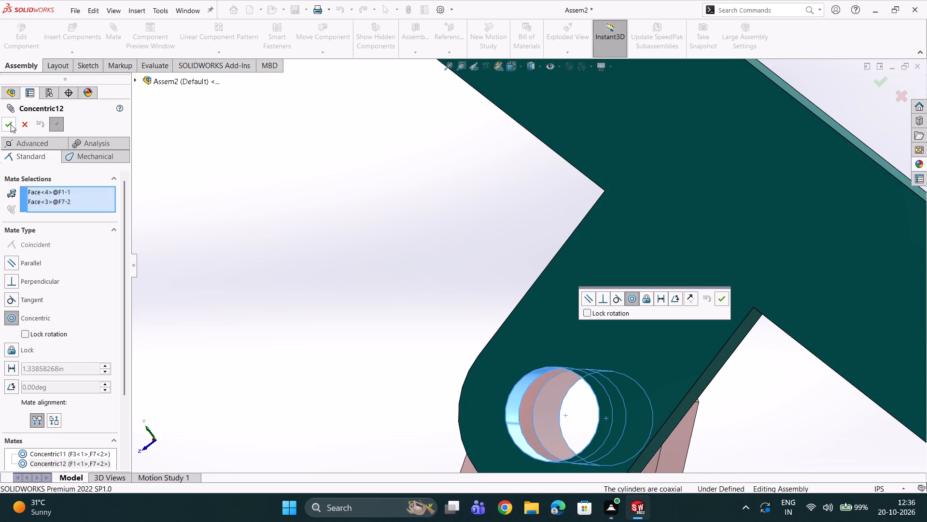
Finish mating and undo the concentric mates joining F7 to F3 and to F1's tall arm.
{"action": "left_click", "coordinate": [4, 123], "text": "ctrl"}
{"action": "left_click", "coordinate": [7, 122], "text": "ctrl"}
{"action": "left_click", "coordinate": [0, 208]}
{"action": "double_click", "coordinate": [3, 124]}
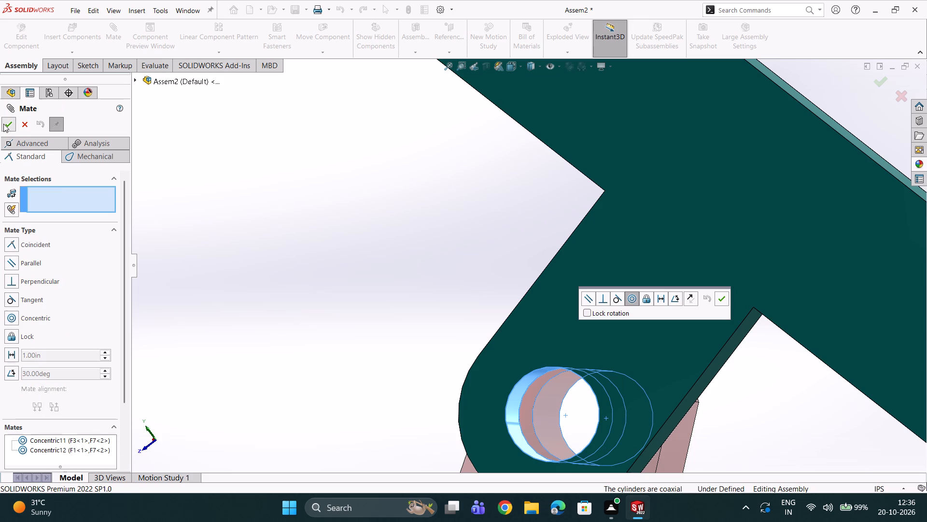
{"action": "left_click", "coordinate": [18, 123]}
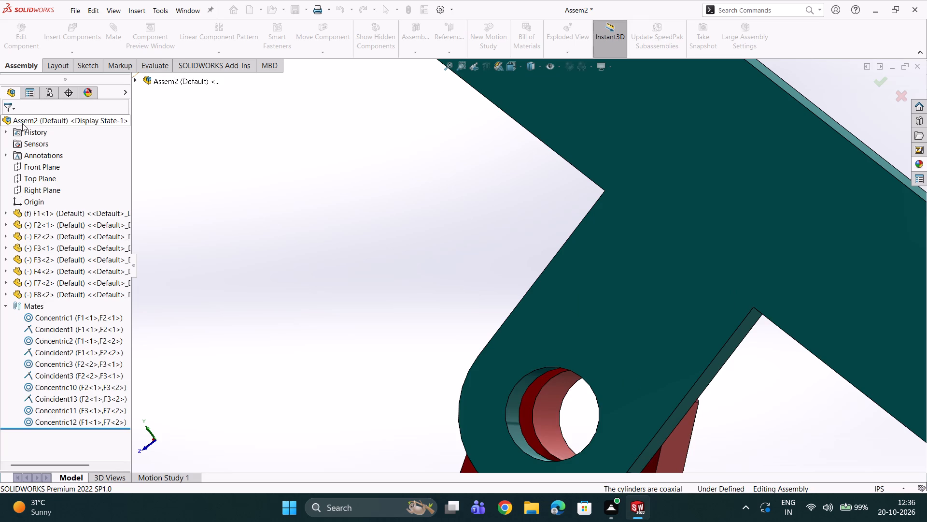
{"action": "left_click", "coordinate": [22, 123]}
{"action": "key", "text": "ctrl+z"}
{"action": "scroll", "coordinate": [382, 167], "scroll_direction": "up", "scroll_amount": 2, "text": "ctrl"}
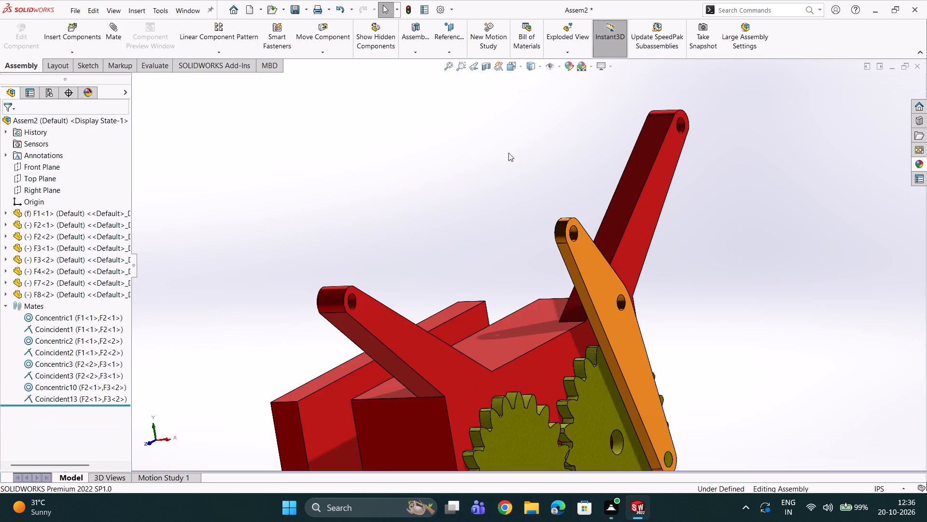
{"action": "scroll", "coordinate": [507, 153], "scroll_direction": "up", "scroll_amount": 1, "text": "ctrl"}
{"action": "scroll", "coordinate": [496, 208], "scroll_direction": "up", "scroll_amount": 3, "text": "ctrl"}
{"action": "scroll", "coordinate": [516, 234], "scroll_direction": "down", "scroll_amount": 1}
{"action": "scroll", "coordinate": [531, 271], "scroll_direction": "up", "scroll_amount": 2}
{"action": "scroll", "coordinate": [525, 319], "scroll_direction": "up", "scroll_amount": 3}
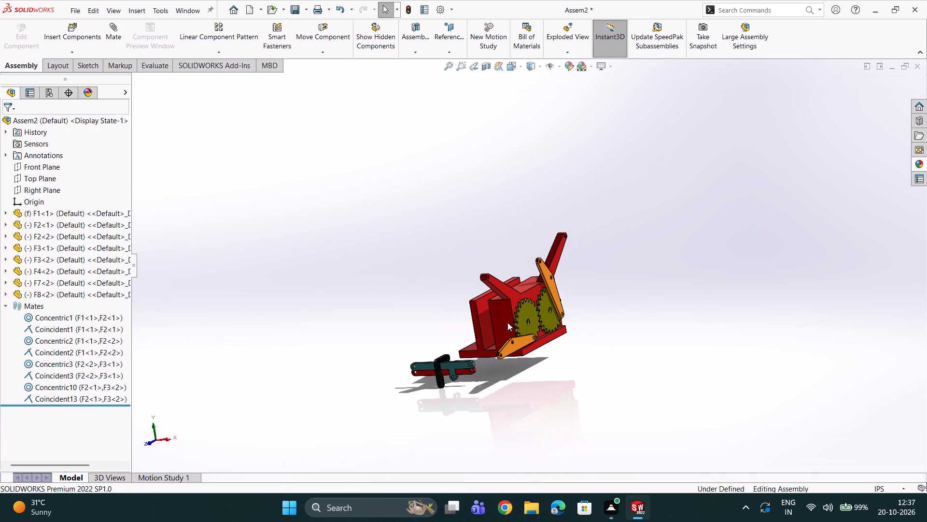
{"action": "scroll", "coordinate": [502, 324], "scroll_direction": "down", "scroll_amount": 4}
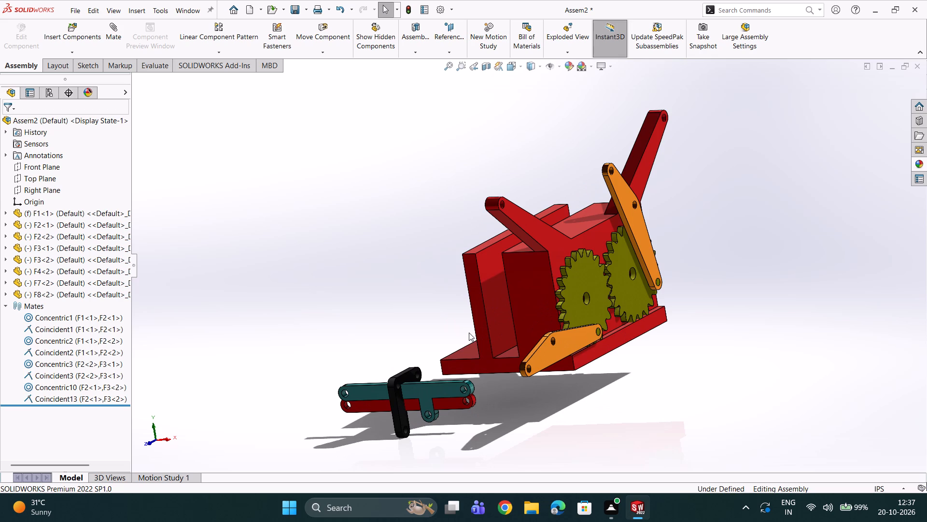
Freely rotate the loose F7 link into a turned-over, diagonal orientation across F4 and F8.
{"action": "left_click", "coordinate": [425, 391]}
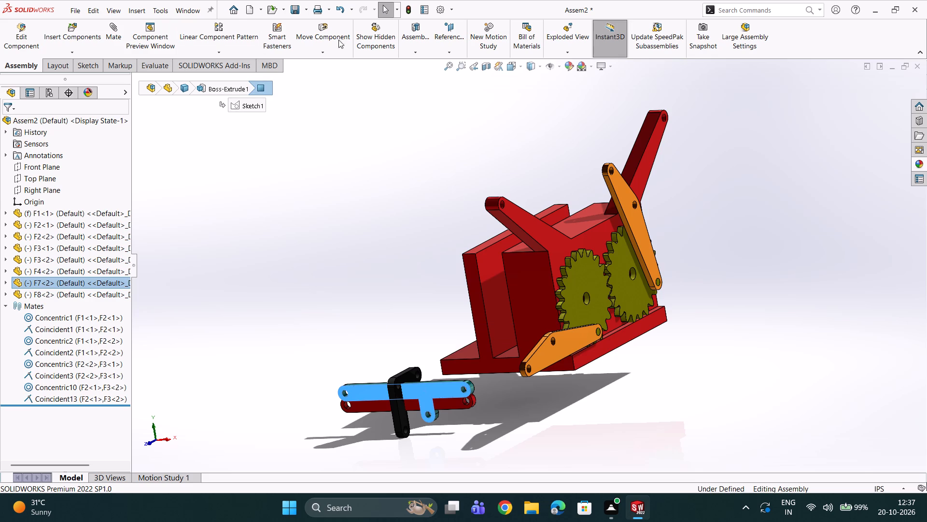
{"action": "left_click", "coordinate": [324, 51]}
{"action": "left_click", "coordinate": [327, 77]}
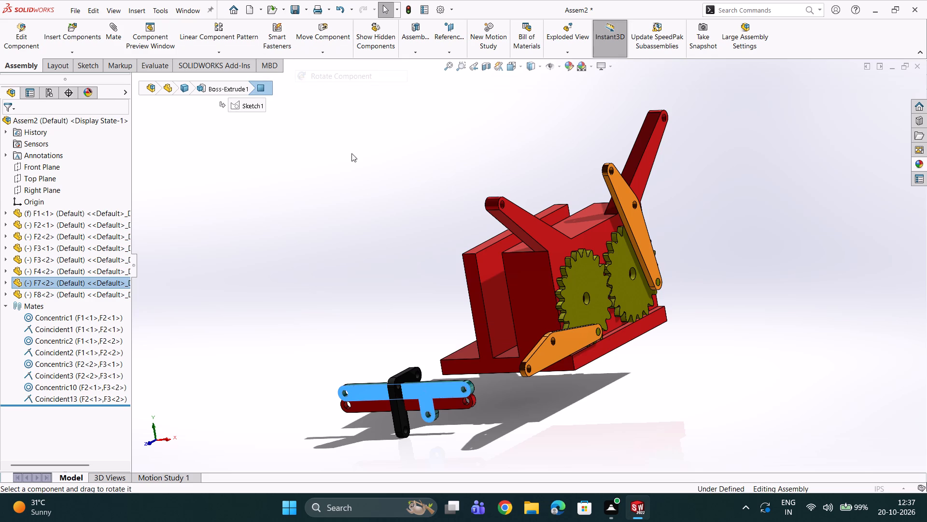
{"action": "left_click_drag", "start_coordinate": [440, 388], "coordinate": [439, 291]}
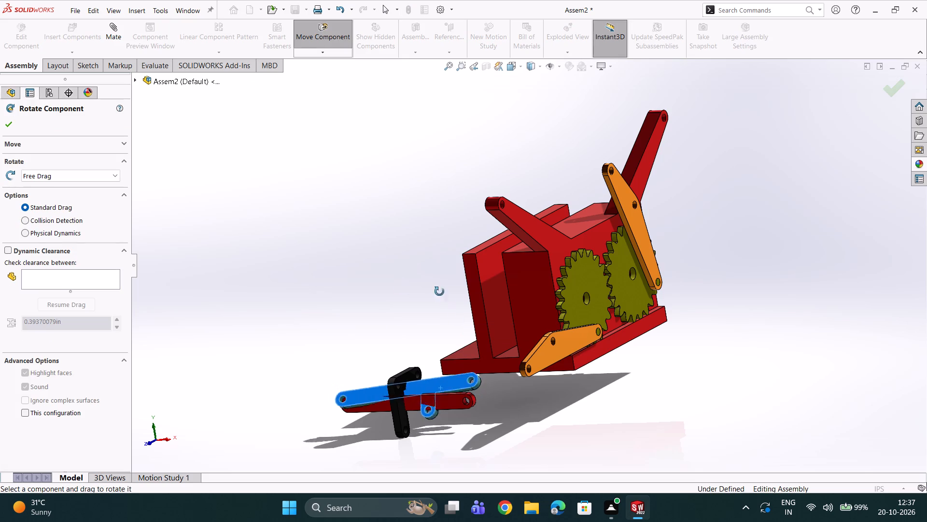
{"action": "left_click_drag", "start_coordinate": [439, 291], "coordinate": [194, 377]}
{"action": "left_click_drag", "start_coordinate": [198, 376], "coordinate": [241, 319]}
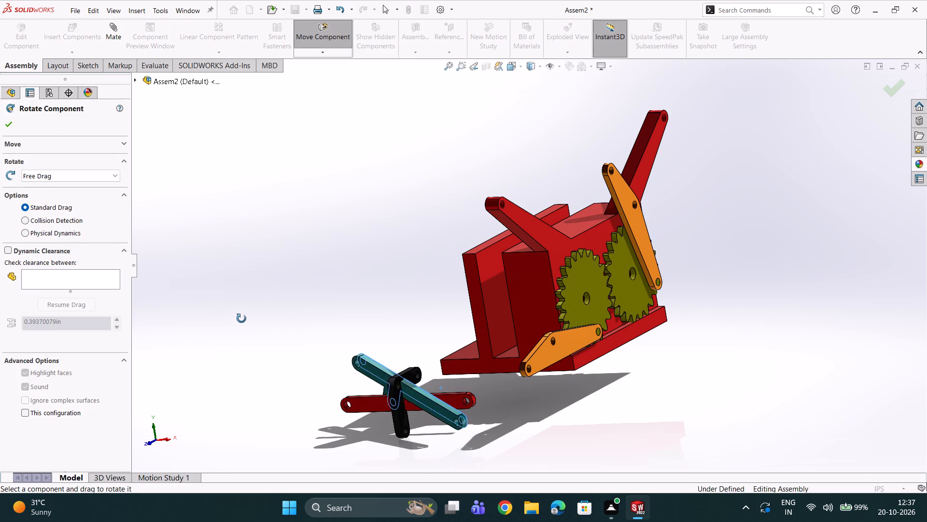
{"action": "left_click_drag", "start_coordinate": [241, 319], "coordinate": [158, 311]}
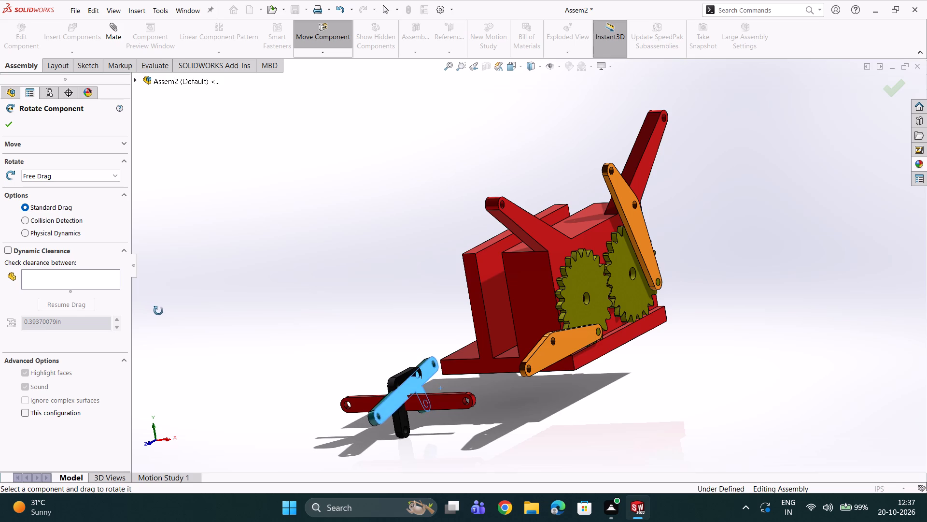
{"action": "left_click_drag", "start_coordinate": [158, 311], "coordinate": [159, 307]}
{"action": "left_click", "coordinate": [170, 290]}
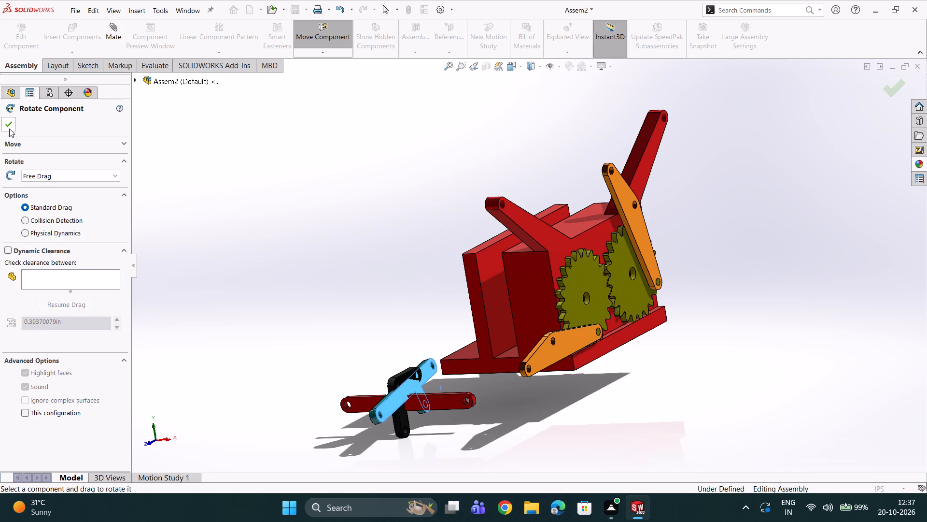
{"action": "left_click", "coordinate": [9, 129]}
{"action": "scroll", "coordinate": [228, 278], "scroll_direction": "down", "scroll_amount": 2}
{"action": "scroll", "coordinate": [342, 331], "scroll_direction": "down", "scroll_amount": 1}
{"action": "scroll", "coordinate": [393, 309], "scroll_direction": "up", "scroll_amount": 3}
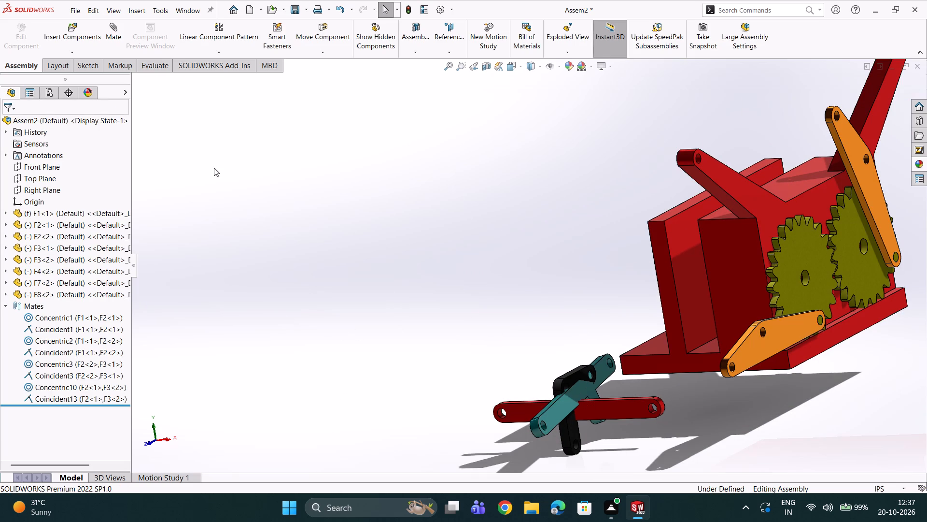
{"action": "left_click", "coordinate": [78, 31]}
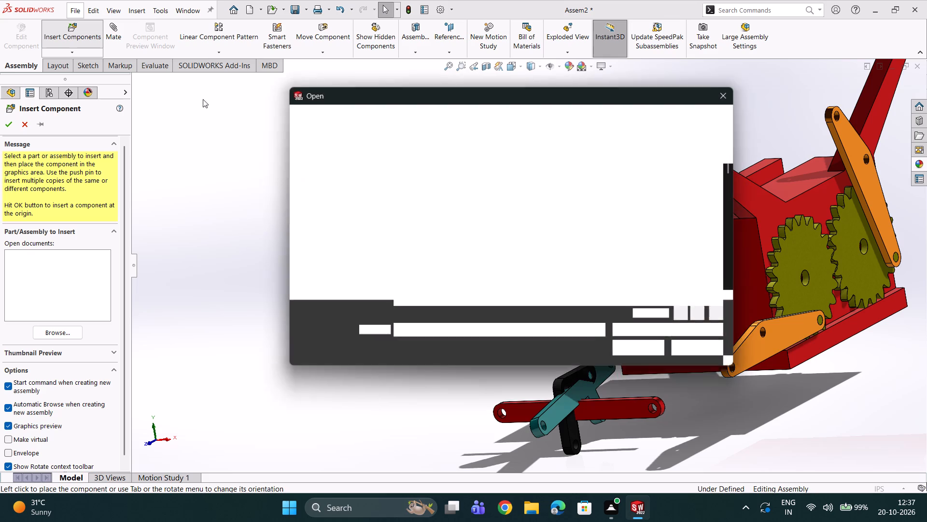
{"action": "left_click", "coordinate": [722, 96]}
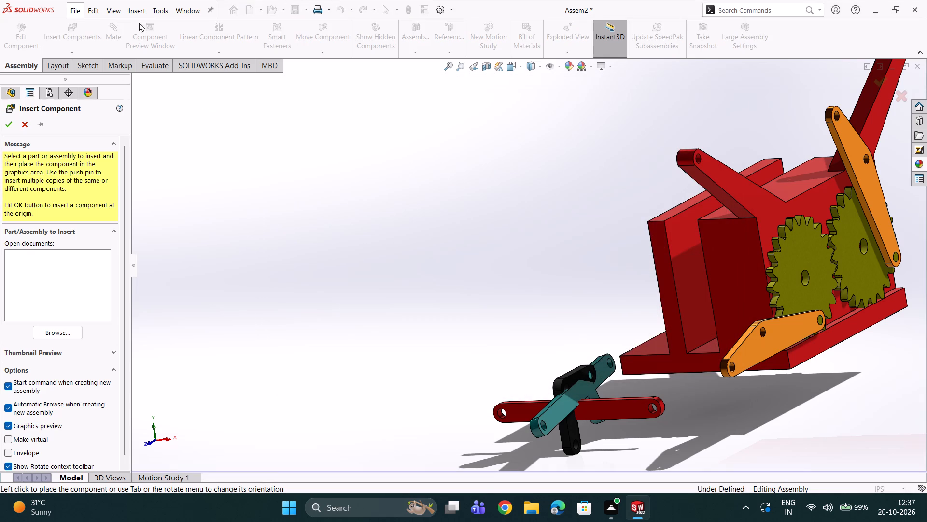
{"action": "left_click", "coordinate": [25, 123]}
Add a concentric mate between F7's end hole farthest from its short branch and the free-end hole of the upper F3 link.
{"action": "left_click", "coordinate": [112, 36]}
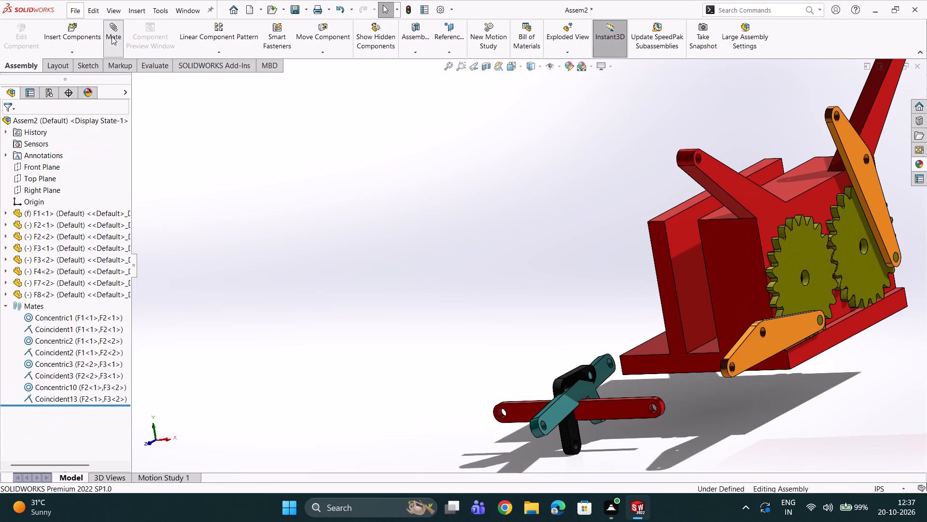
{"action": "scroll", "coordinate": [577, 445], "scroll_direction": "down", "scroll_amount": 7}
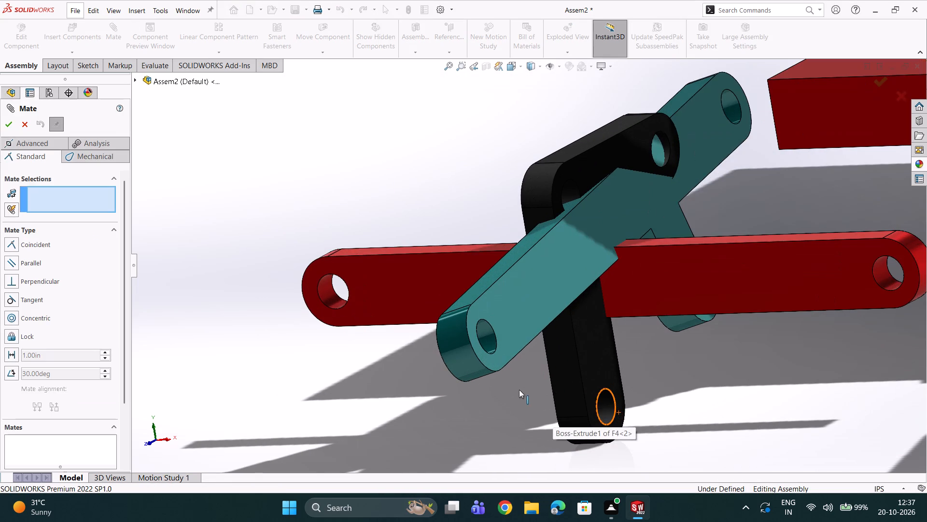
{"action": "left_click", "coordinate": [481, 337]}
{"action": "scroll", "coordinate": [558, 306], "scroll_direction": "up", "scroll_amount": 6}
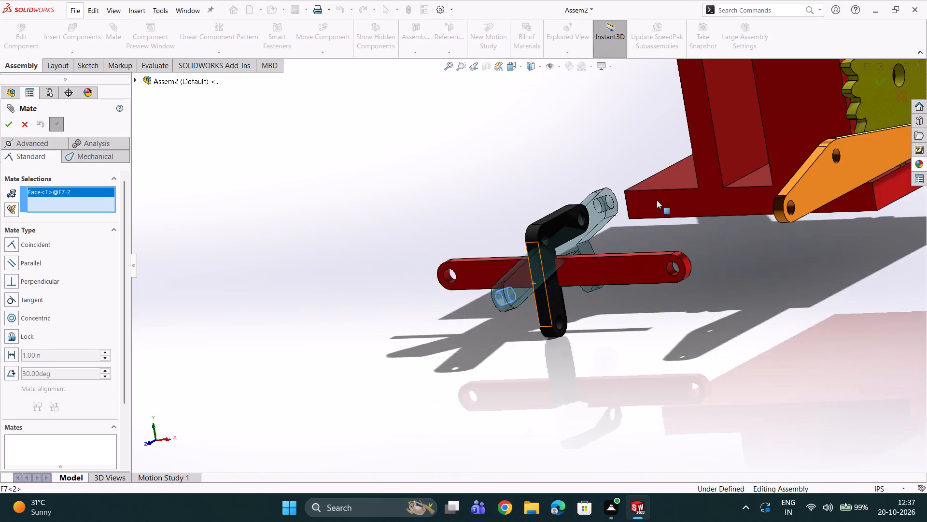
{"action": "scroll", "coordinate": [657, 200], "scroll_direction": "up", "scroll_amount": 4}
{"action": "scroll", "coordinate": [688, 145], "scroll_direction": "down", "scroll_amount": 7}
{"action": "scroll", "coordinate": [625, 85], "scroll_direction": "up", "scroll_amount": 4}
{"action": "scroll", "coordinate": [622, 92], "scroll_direction": "down", "scroll_amount": 3}
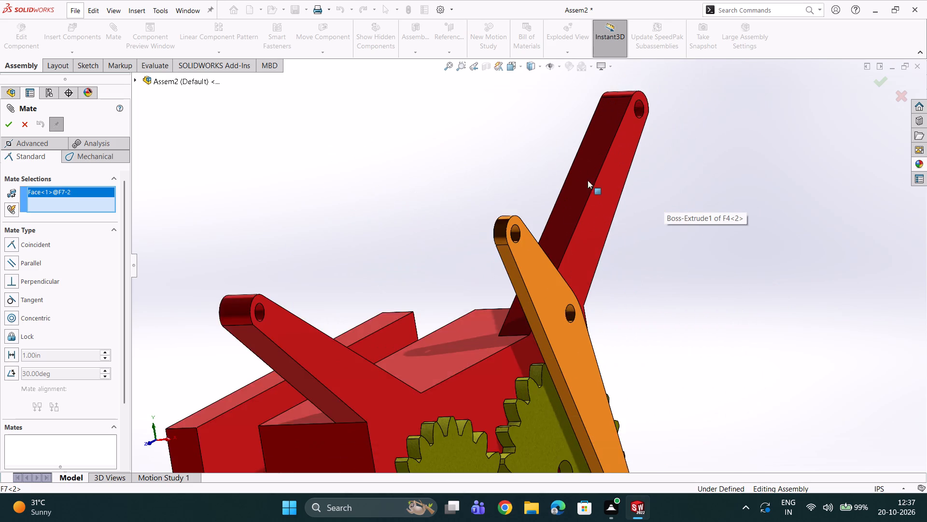
{"action": "scroll", "coordinate": [559, 220], "scroll_direction": "down", "scroll_amount": 2}
{"action": "scroll", "coordinate": [471, 246], "scroll_direction": "down", "scroll_amount": 5}
{"action": "left_click", "coordinate": [539, 246]}
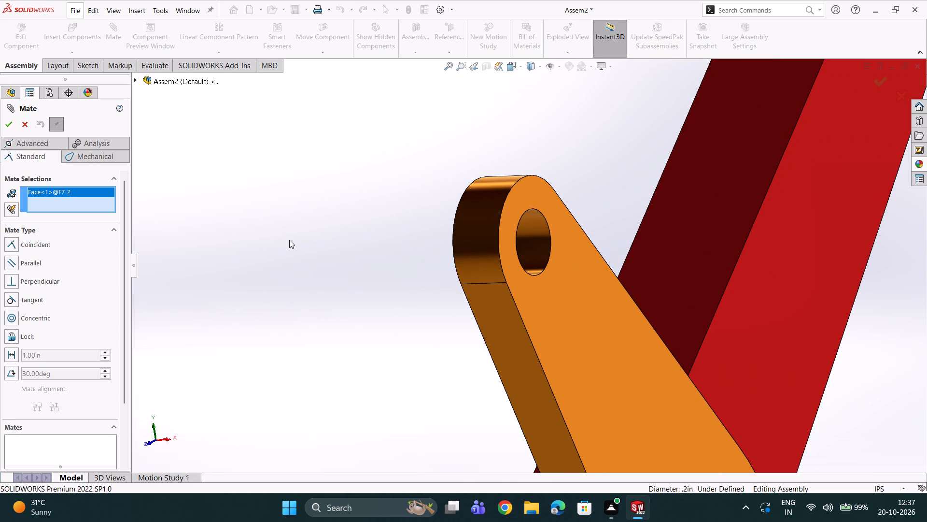
{"action": "left_click", "coordinate": [538, 234]}
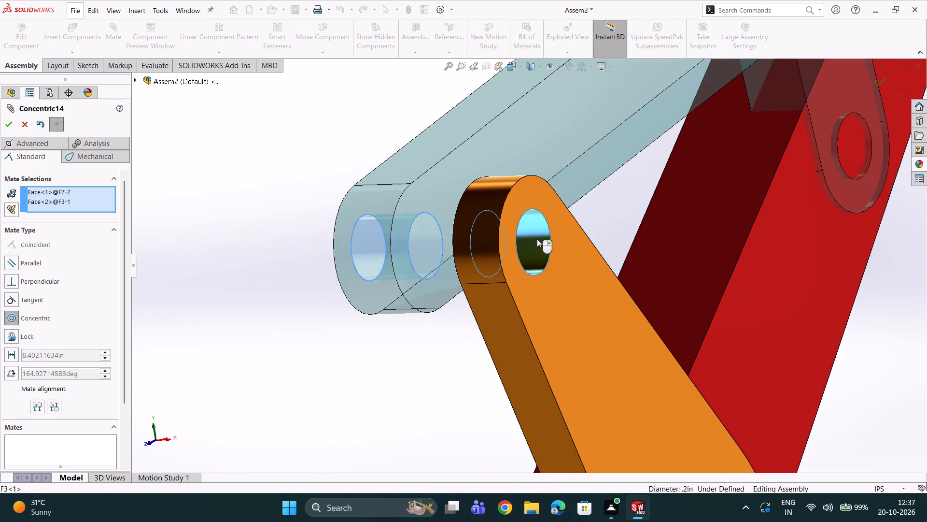
{"action": "left_click", "coordinate": [681, 213]}
Add a concentric mate between F7's end hole nearest its short branch and the hole at the tip of F1's tall arm.
{"action": "scroll", "coordinate": [691, 195], "scroll_direction": "up", "scroll_amount": 2}
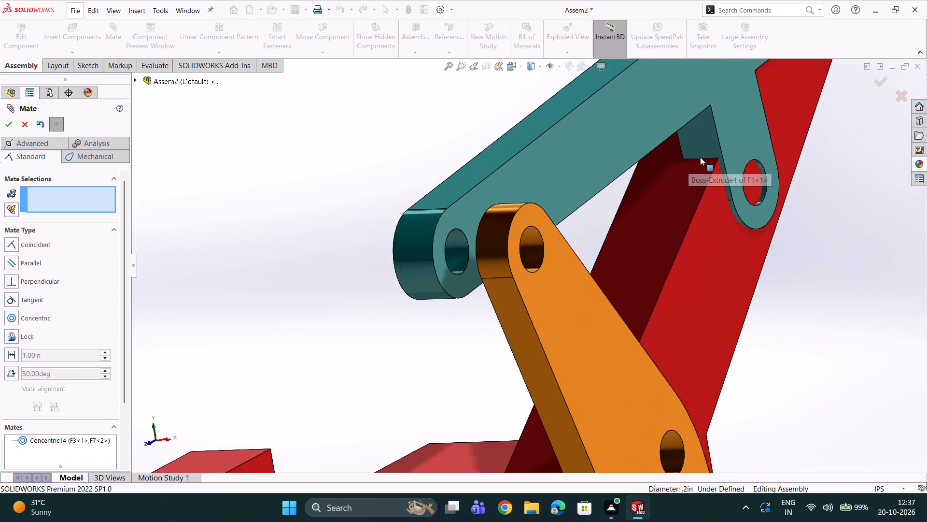
{"action": "scroll", "coordinate": [701, 157], "scroll_direction": "up", "scroll_amount": 4}
{"action": "scroll", "coordinate": [704, 147], "scroll_direction": "down", "scroll_amount": 3}
{"action": "scroll", "coordinate": [646, 130], "scroll_direction": "down", "scroll_amount": 2}
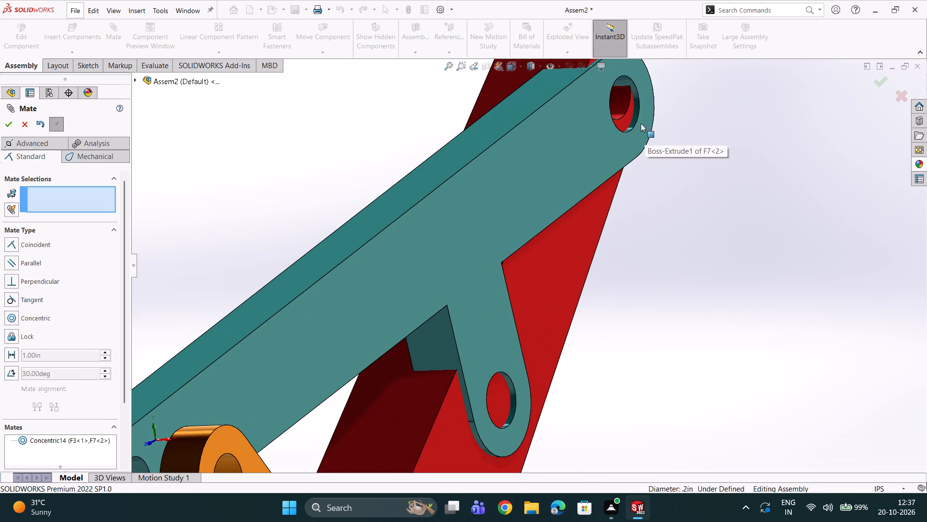
{"action": "left_click", "coordinate": [635, 110]}
{"action": "left_click", "coordinate": [620, 101]}
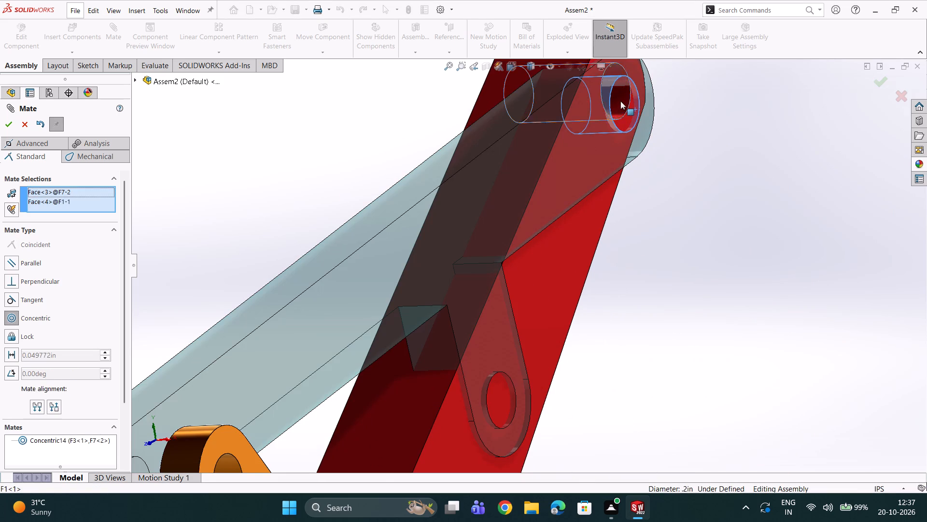
{"action": "left_click", "coordinate": [769, 74]}
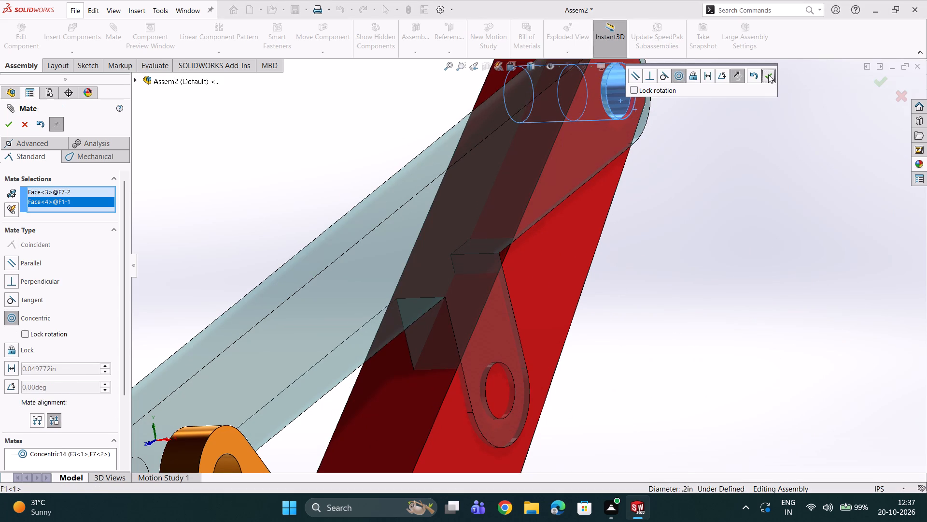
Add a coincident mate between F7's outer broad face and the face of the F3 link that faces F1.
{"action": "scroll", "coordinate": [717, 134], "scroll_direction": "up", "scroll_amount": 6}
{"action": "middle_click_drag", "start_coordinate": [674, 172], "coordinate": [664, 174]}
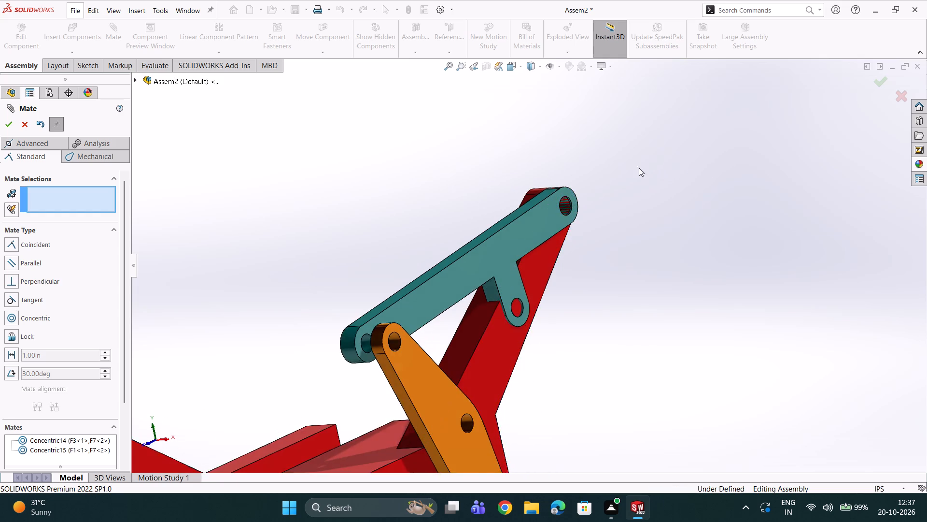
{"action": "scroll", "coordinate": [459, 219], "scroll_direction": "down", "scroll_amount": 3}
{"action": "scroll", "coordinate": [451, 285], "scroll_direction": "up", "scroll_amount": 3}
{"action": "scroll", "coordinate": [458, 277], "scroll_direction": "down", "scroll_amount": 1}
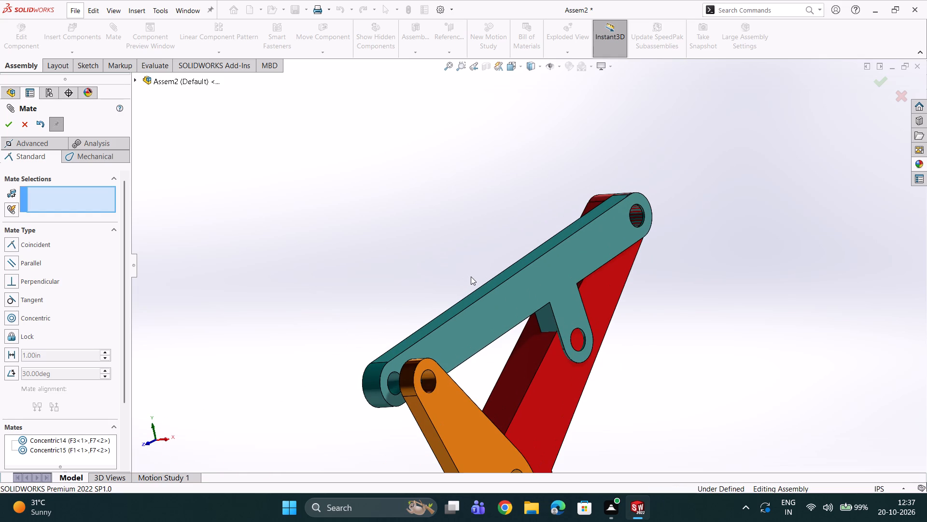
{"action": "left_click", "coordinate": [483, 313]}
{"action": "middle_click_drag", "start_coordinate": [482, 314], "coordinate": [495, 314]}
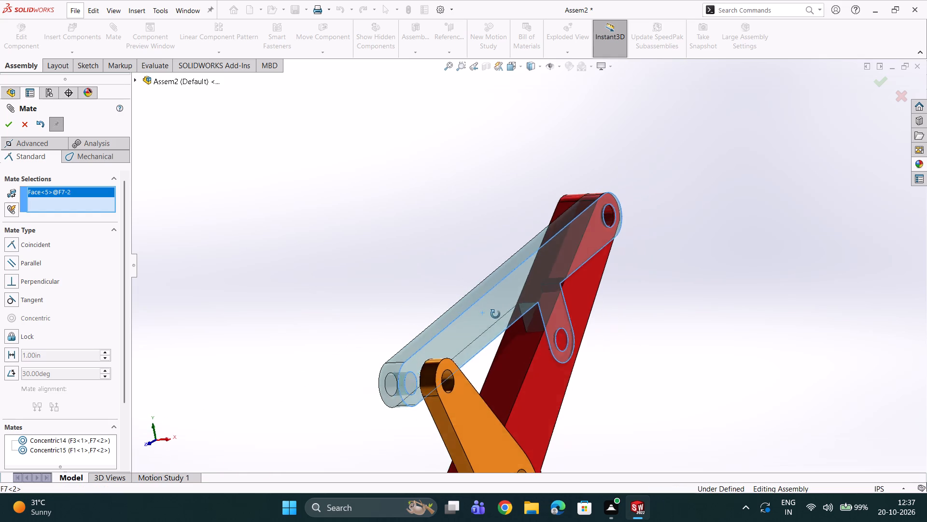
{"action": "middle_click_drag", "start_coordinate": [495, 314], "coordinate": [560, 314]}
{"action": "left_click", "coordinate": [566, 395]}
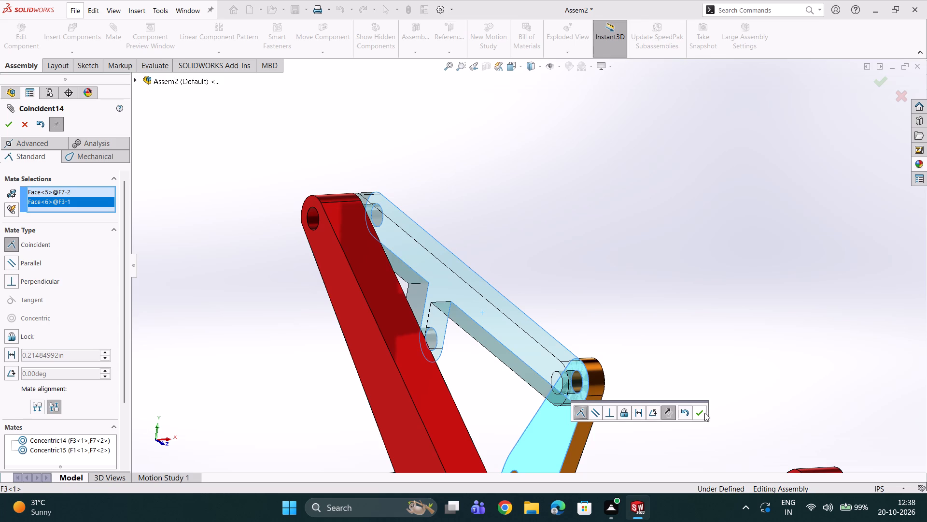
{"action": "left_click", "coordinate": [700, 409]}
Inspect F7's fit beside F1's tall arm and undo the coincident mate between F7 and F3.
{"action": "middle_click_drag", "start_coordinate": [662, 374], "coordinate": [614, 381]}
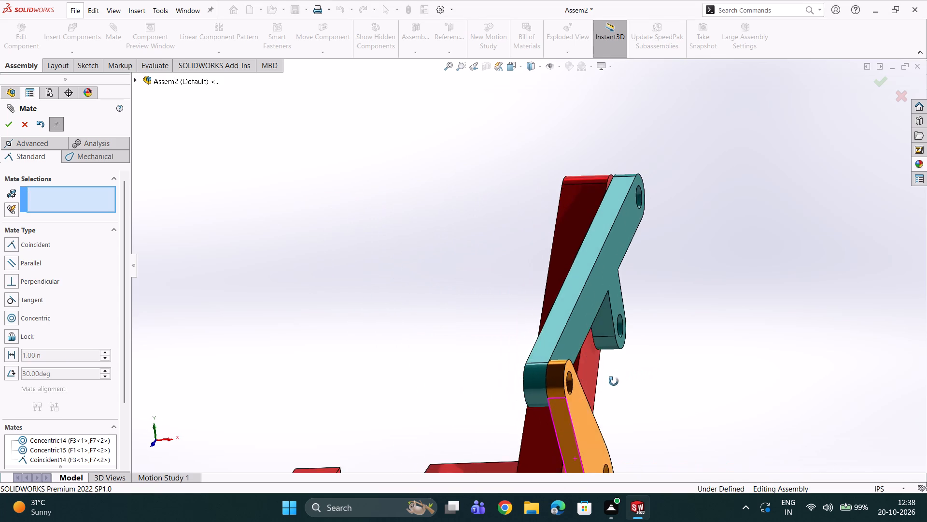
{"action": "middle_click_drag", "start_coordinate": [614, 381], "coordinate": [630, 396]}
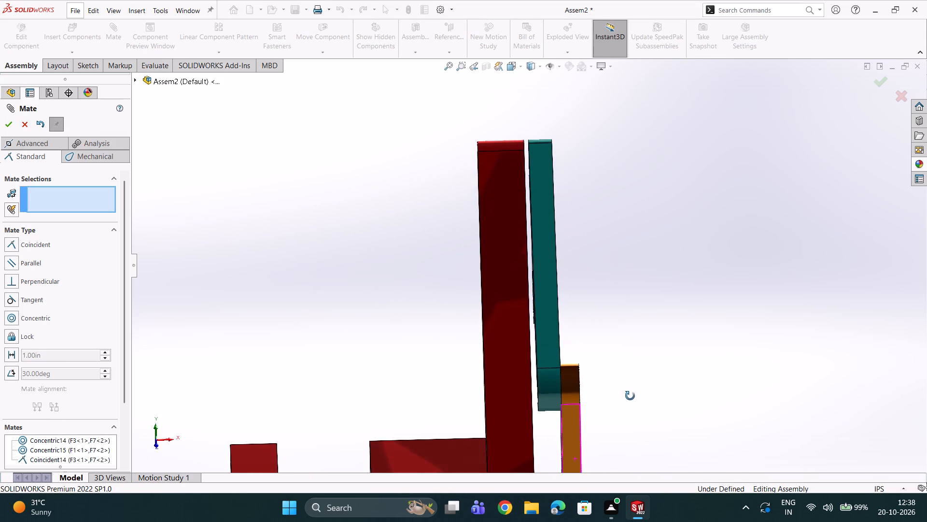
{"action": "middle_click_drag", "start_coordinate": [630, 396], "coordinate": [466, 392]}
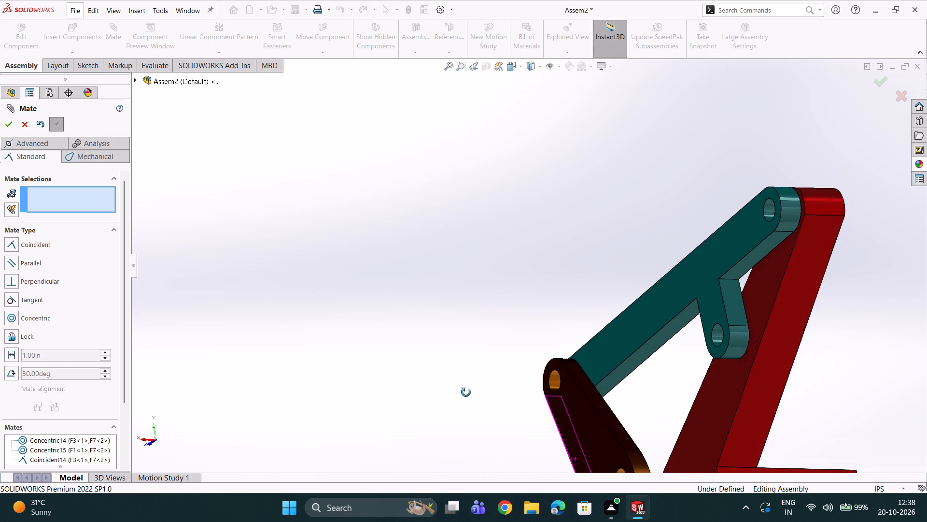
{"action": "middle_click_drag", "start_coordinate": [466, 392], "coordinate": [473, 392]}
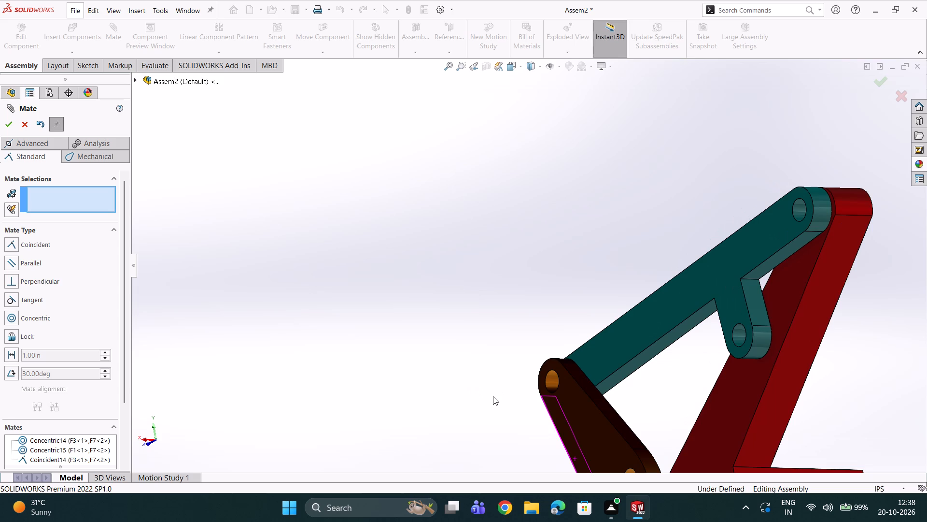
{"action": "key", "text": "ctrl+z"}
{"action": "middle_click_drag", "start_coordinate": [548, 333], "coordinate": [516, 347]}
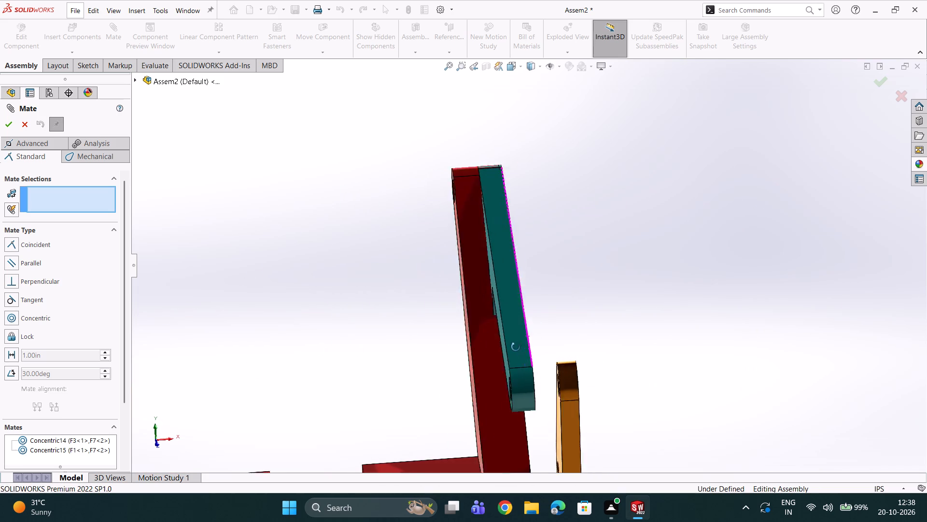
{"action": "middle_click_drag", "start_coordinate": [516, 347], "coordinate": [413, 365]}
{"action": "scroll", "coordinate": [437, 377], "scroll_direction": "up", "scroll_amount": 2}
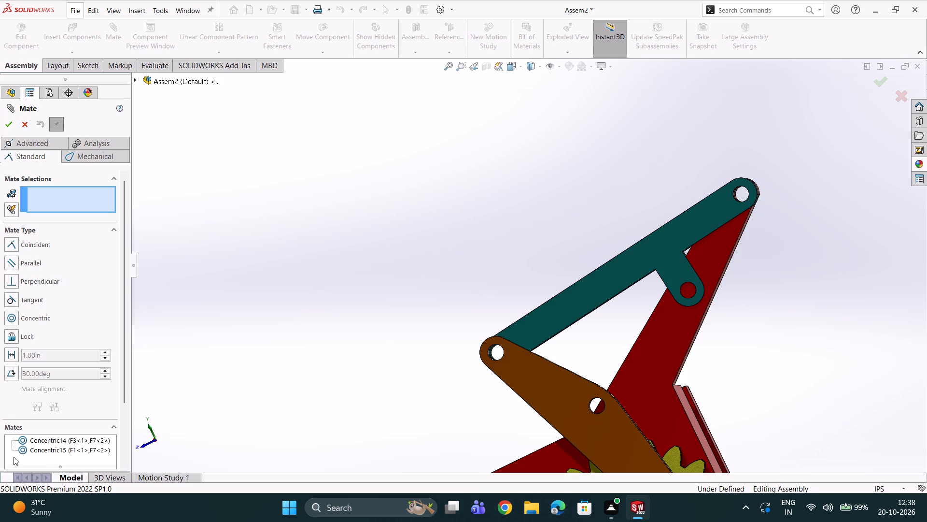
Reopen the concentric mate between F7 and F1's tall arm and clear both of its face selections.
{"action": "left_click", "coordinate": [41, 449]}
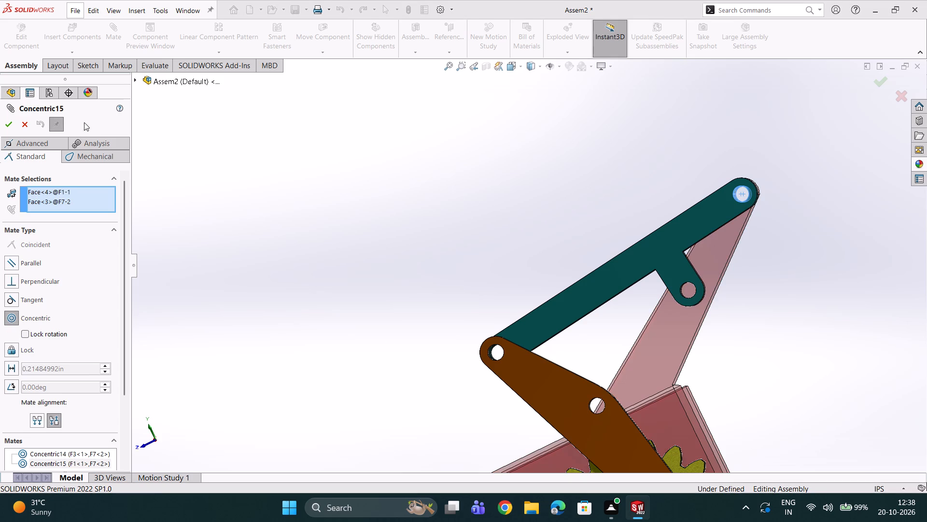
{"action": "double_click", "coordinate": [56, 192]}
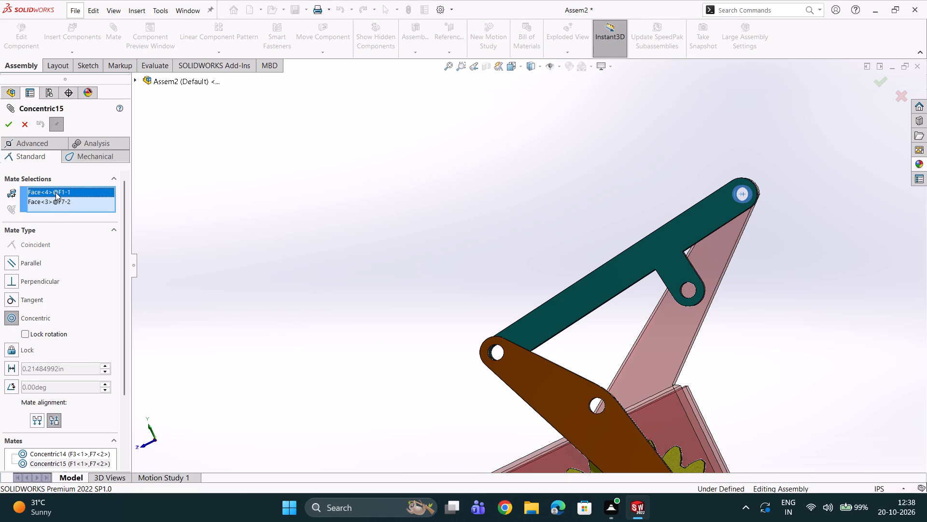
{"action": "right_click", "coordinate": [56, 192]}
{"action": "left_click", "coordinate": [81, 210]}
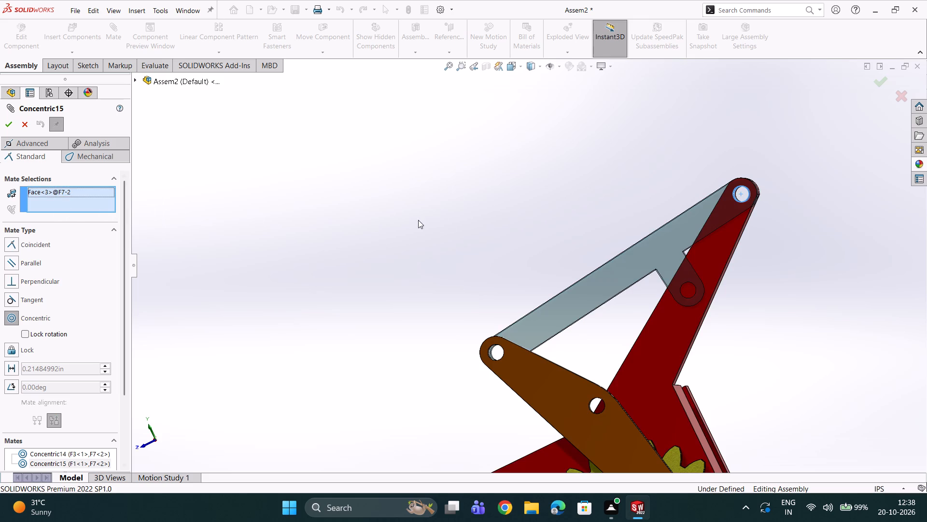
{"action": "scroll", "coordinate": [452, 226], "scroll_direction": "down", "scroll_amount": 1}
{"action": "left_click", "coordinate": [62, 193]}
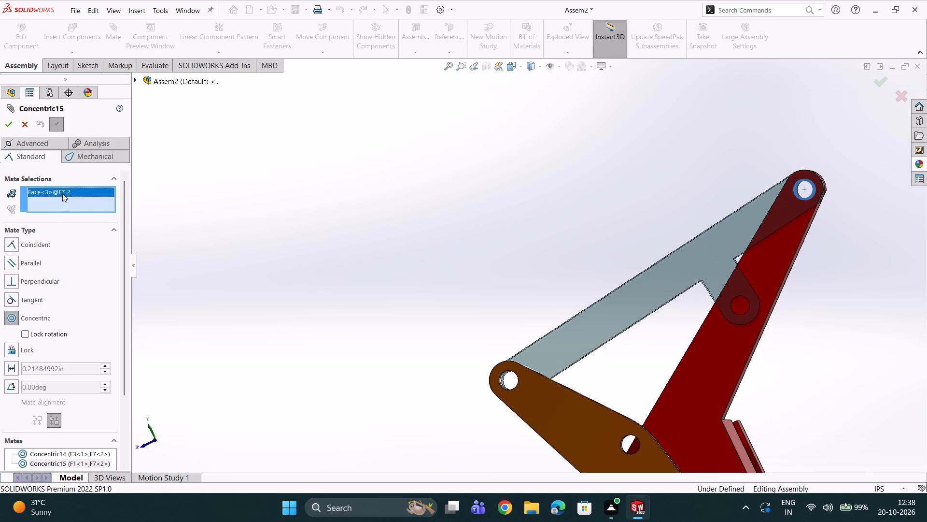
{"action": "right_click", "coordinate": [62, 193]}
{"action": "left_click", "coordinate": [84, 210]}
Redefine that concentric mate between the hole in F7's short branch and the hole at the tip of F1's tall arm.
{"action": "scroll", "coordinate": [551, 278], "scroll_direction": "down", "scroll_amount": 2}
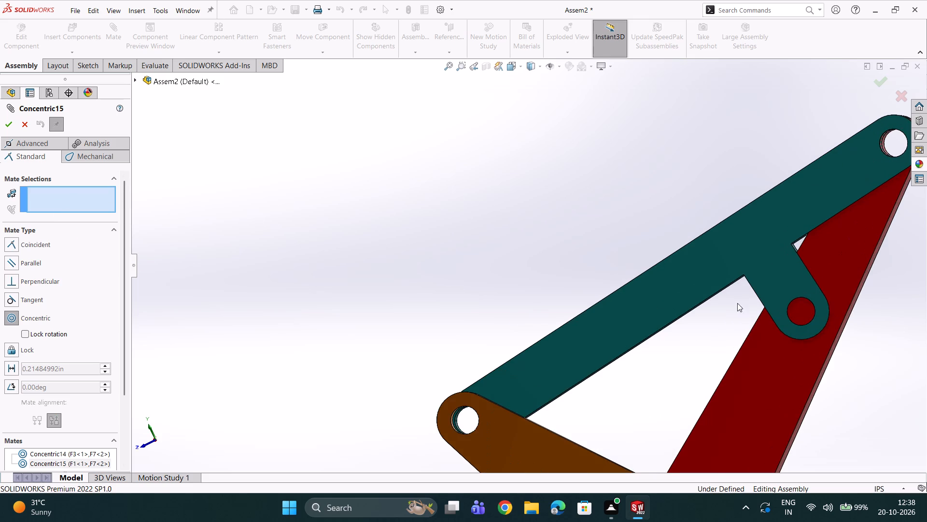
{"action": "scroll", "coordinate": [759, 280], "scroll_direction": "down", "scroll_amount": 2}
{"action": "scroll", "coordinate": [782, 324], "scroll_direction": "down", "scroll_amount": 1}
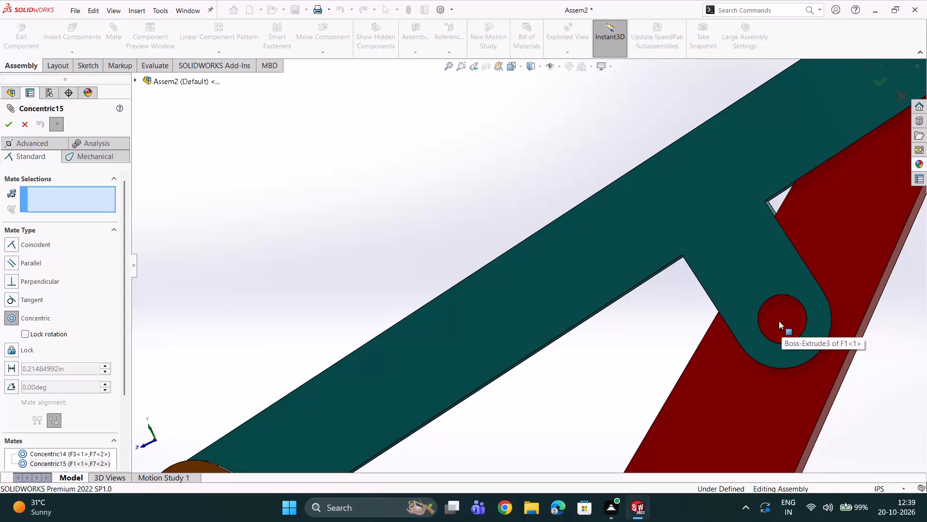
{"action": "scroll", "coordinate": [803, 333], "scroll_direction": "down", "scroll_amount": 3}
{"action": "middle_click_drag", "start_coordinate": [749, 339], "coordinate": [705, 408]}
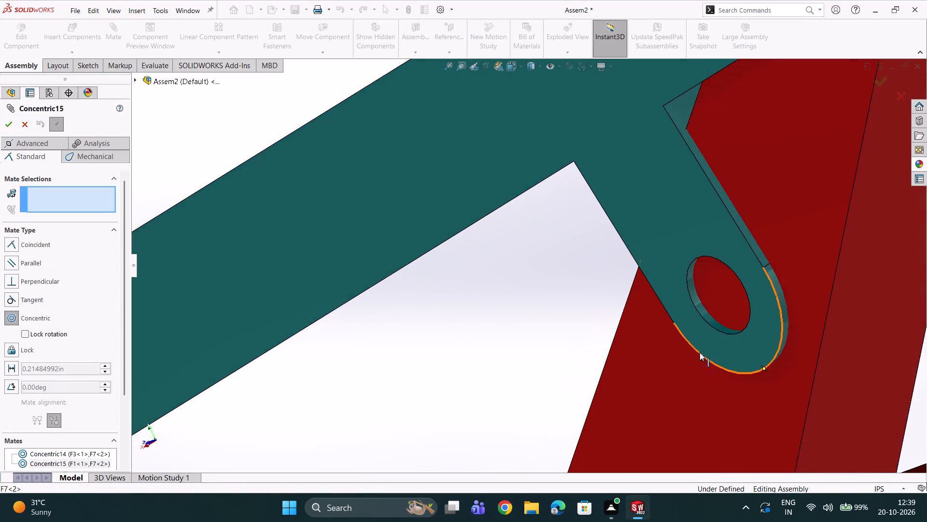
{"action": "scroll", "coordinate": [699, 351], "scroll_direction": "down", "scroll_amount": 3}
{"action": "left_click", "coordinate": [666, 271]}
{"action": "scroll", "coordinate": [677, 260], "scroll_direction": "up", "scroll_amount": 6}
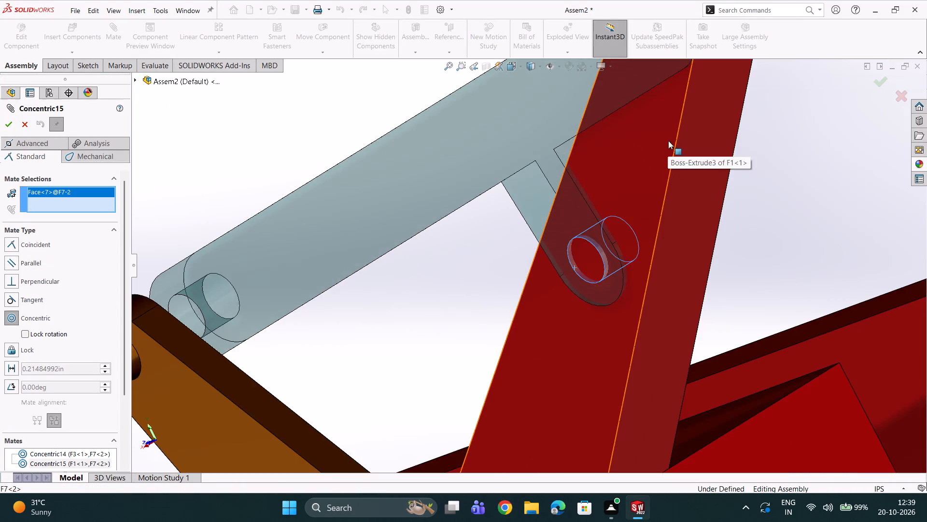
{"action": "scroll", "coordinate": [668, 141], "scroll_direction": "up", "scroll_amount": 5}
{"action": "scroll", "coordinate": [567, 149], "scroll_direction": "down", "scroll_amount": 6}
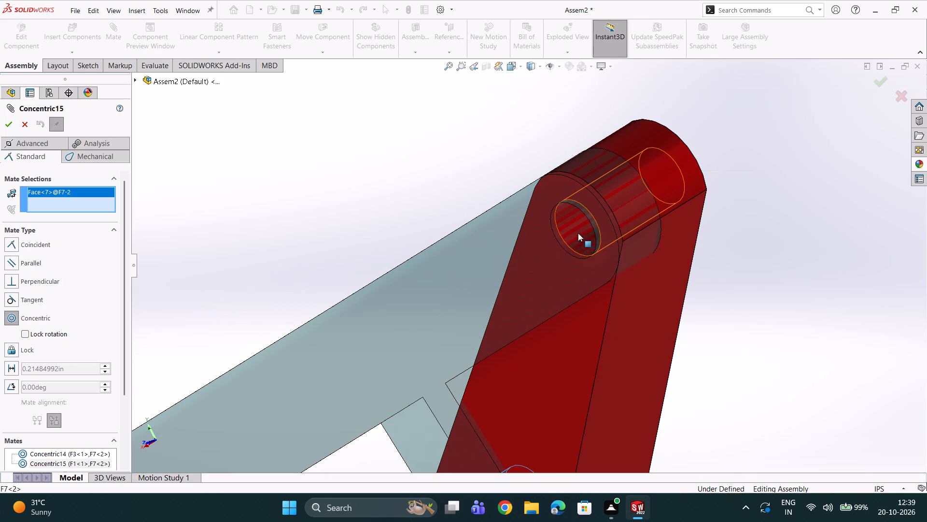
{"action": "left_click", "coordinate": [570, 235]}
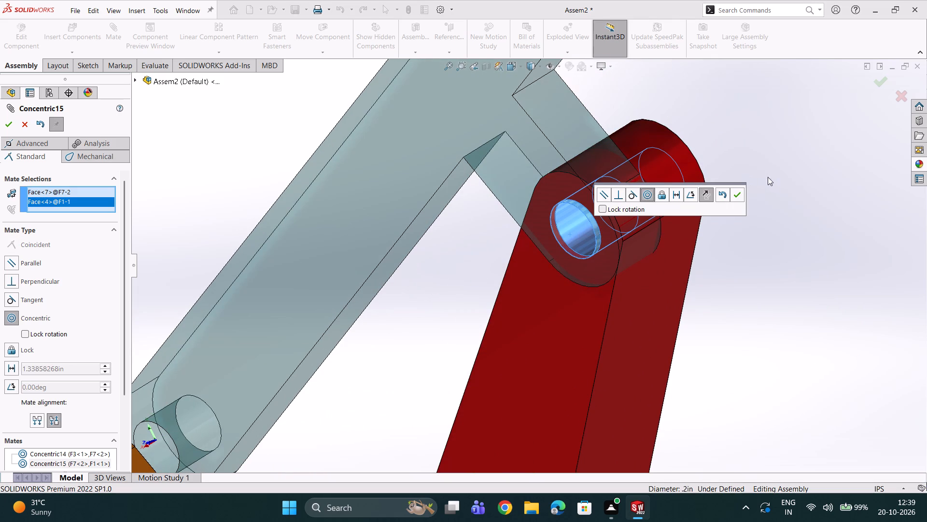
{"action": "left_click", "coordinate": [736, 198]}
Add a coincident mate between F7's outer broad face and the face of the upper F3 link that faces F1.
{"action": "scroll", "coordinate": [645, 204], "scroll_direction": "up", "scroll_amount": 2}
{"action": "scroll", "coordinate": [567, 226], "scroll_direction": "up", "scroll_amount": 1}
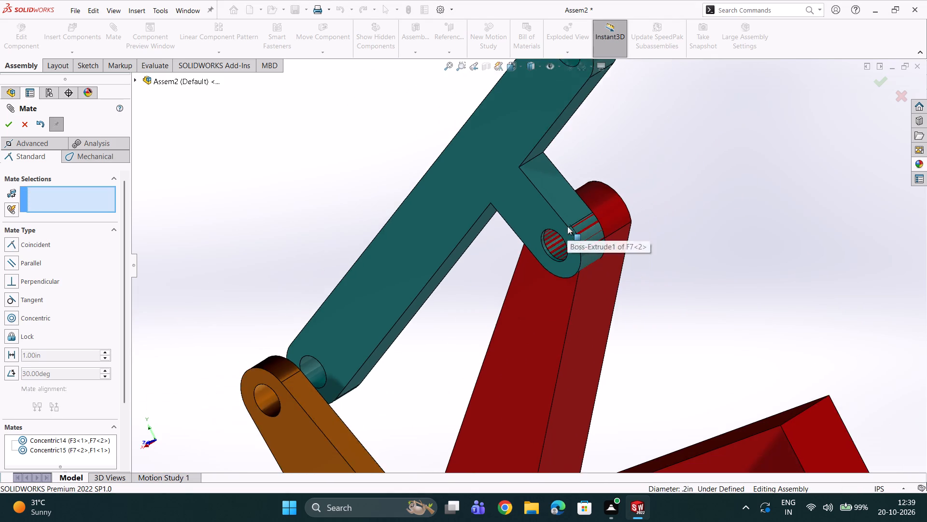
{"action": "middle_click_drag", "start_coordinate": [567, 226], "coordinate": [561, 305]}
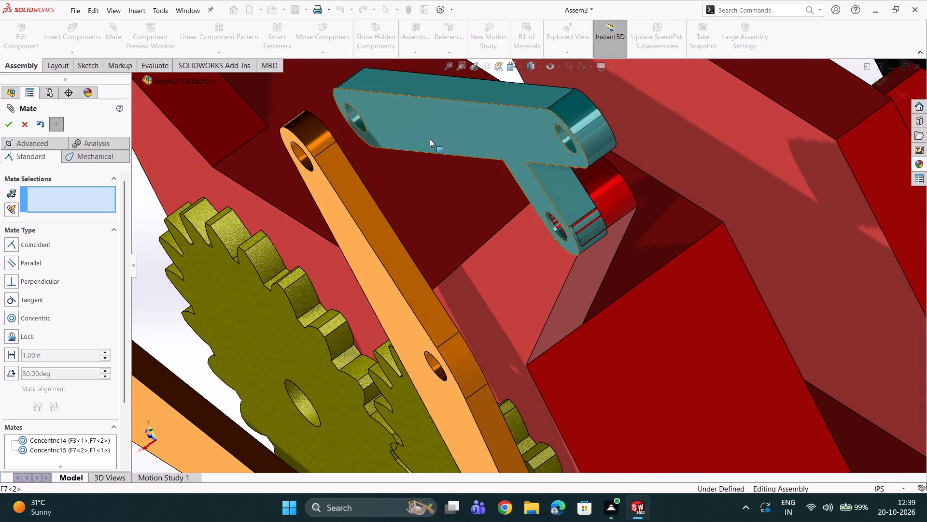
{"action": "left_click", "coordinate": [430, 139]}
{"action": "middle_click_drag", "start_coordinate": [421, 139], "coordinate": [380, 185]}
{"action": "scroll", "coordinate": [419, 140], "scroll_direction": "down", "scroll_amount": 1}
{"action": "scroll", "coordinate": [342, 202], "scroll_direction": "up", "scroll_amount": 5}
{"action": "scroll", "coordinate": [340, 267], "scroll_direction": "down", "scroll_amount": 2}
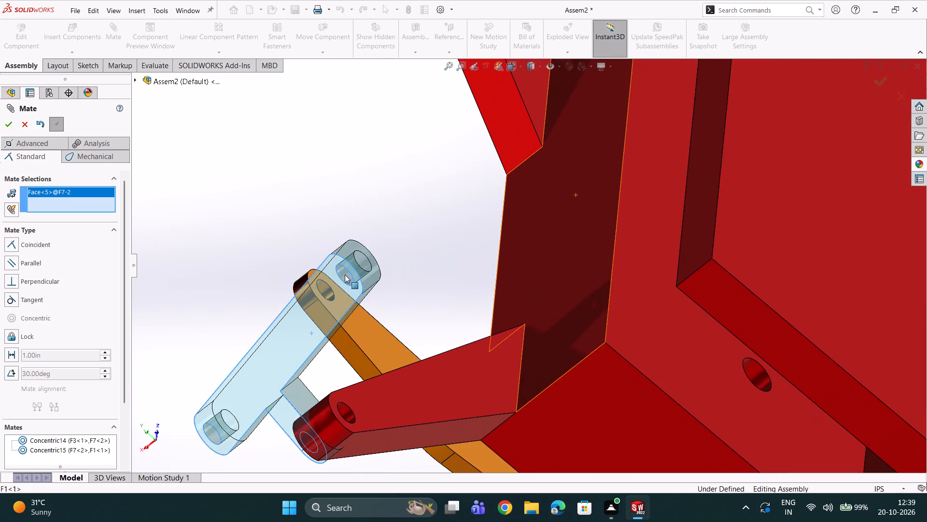
{"action": "left_click", "coordinate": [351, 319]}
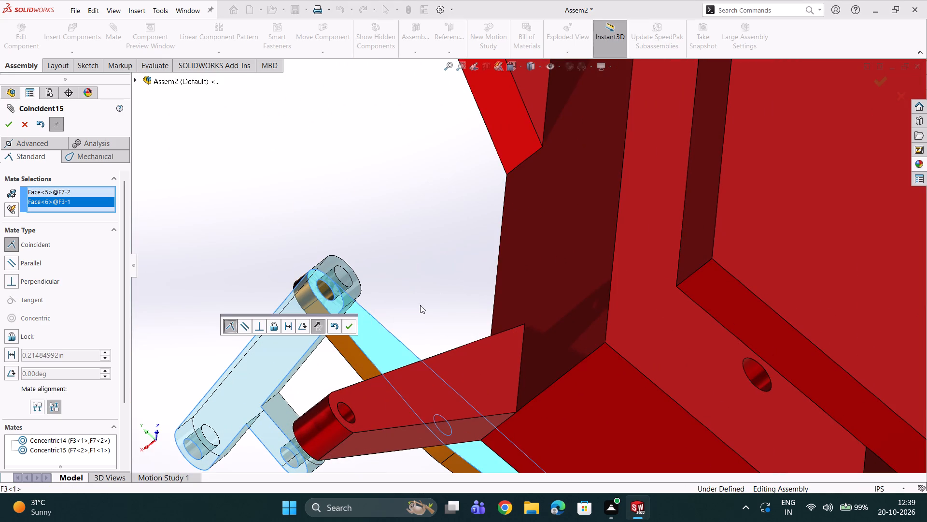
{"action": "left_click", "coordinate": [343, 324]}
Inspect F7's fit against the upper F3 link and F1's tall arm from several sides, and finish mating.
{"action": "scroll", "coordinate": [330, 334], "scroll_direction": "up", "scroll_amount": 2}
{"action": "middle_click_drag", "start_coordinate": [341, 332], "coordinate": [354, 328]}
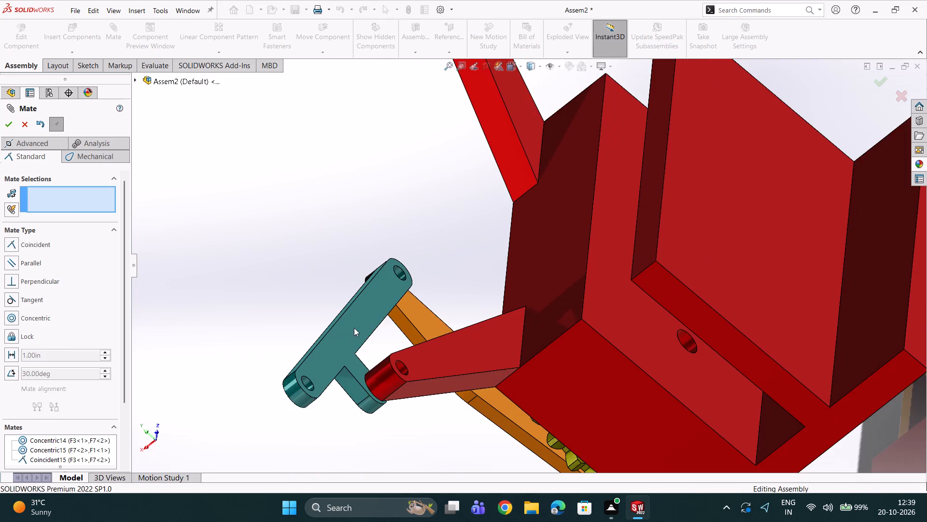
{"action": "middle_click_drag", "start_coordinate": [354, 328], "coordinate": [367, 263]}
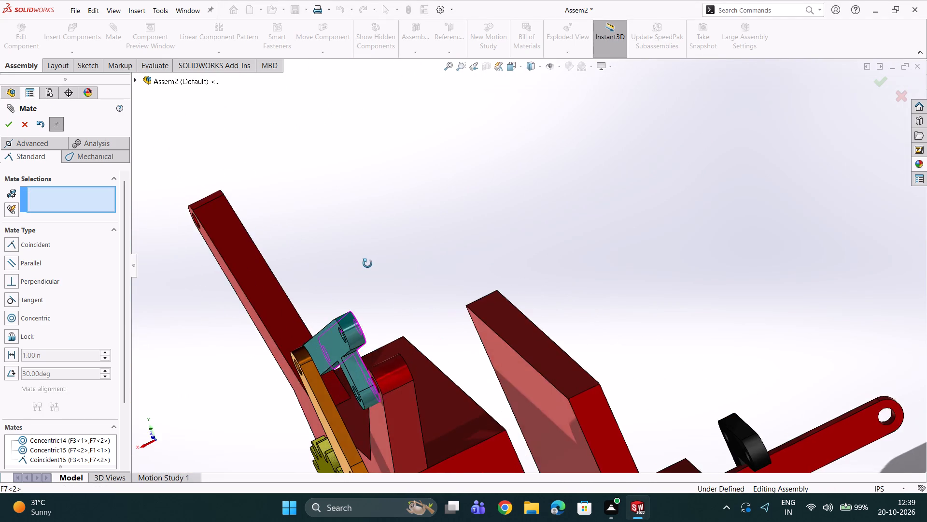
{"action": "middle_click_drag", "start_coordinate": [367, 263], "coordinate": [363, 272]}
{"action": "scroll", "coordinate": [363, 270], "scroll_direction": "down", "scroll_amount": 4}
{"action": "scroll", "coordinate": [366, 320], "scroll_direction": "down", "scroll_amount": 1}
{"action": "scroll", "coordinate": [367, 320], "scroll_direction": "up", "scroll_amount": 3}
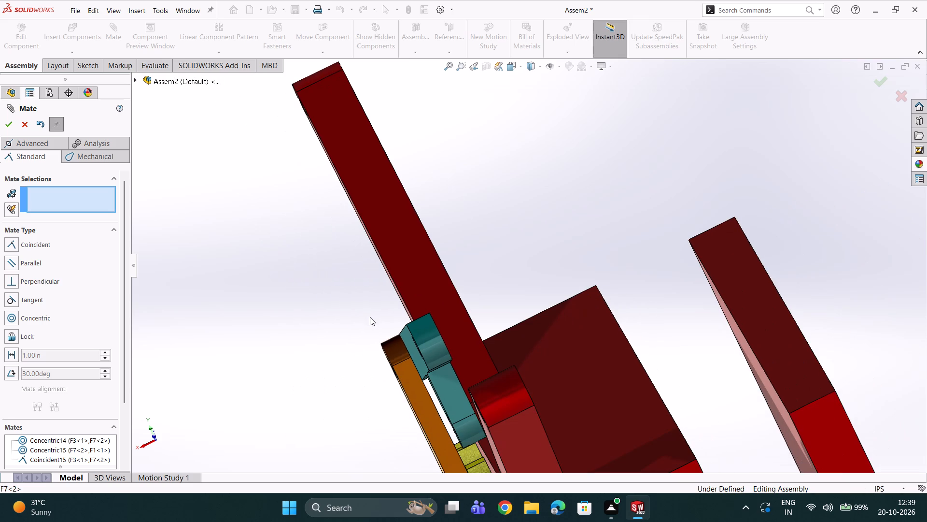
{"action": "middle_click_drag", "start_coordinate": [326, 299], "coordinate": [415, 262]}
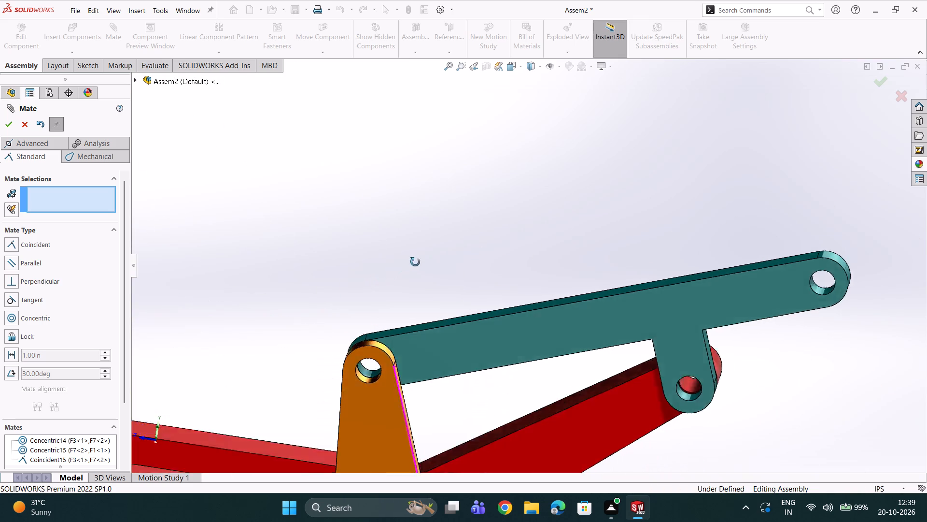
{"action": "middle_click_drag", "start_coordinate": [415, 262], "coordinate": [435, 254]}
{"action": "scroll", "coordinate": [457, 249], "scroll_direction": "up", "scroll_amount": 2}
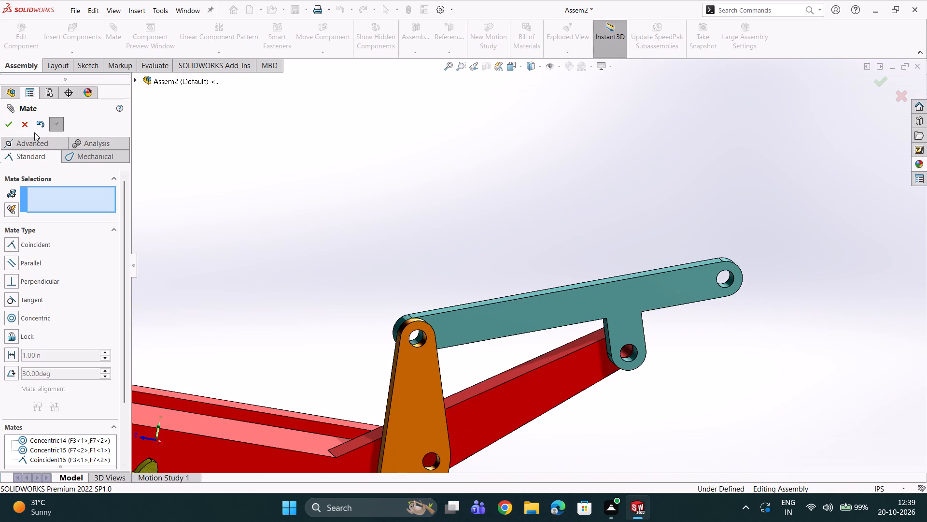
{"action": "left_click", "coordinate": [29, 127]}
Examine the placement of F4 and F8 at the free end of the other F3 link.
{"action": "left_click", "coordinate": [65, 26]}
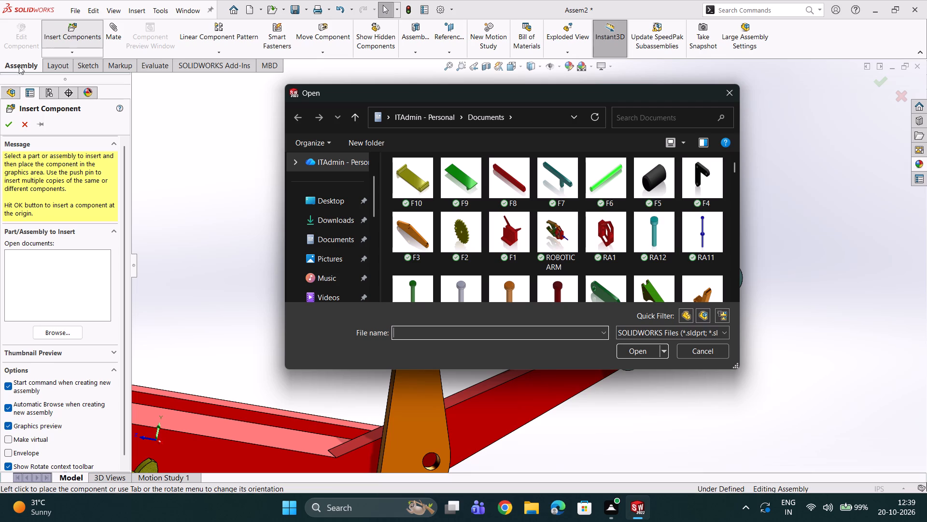
{"action": "left_click", "coordinate": [723, 97]}
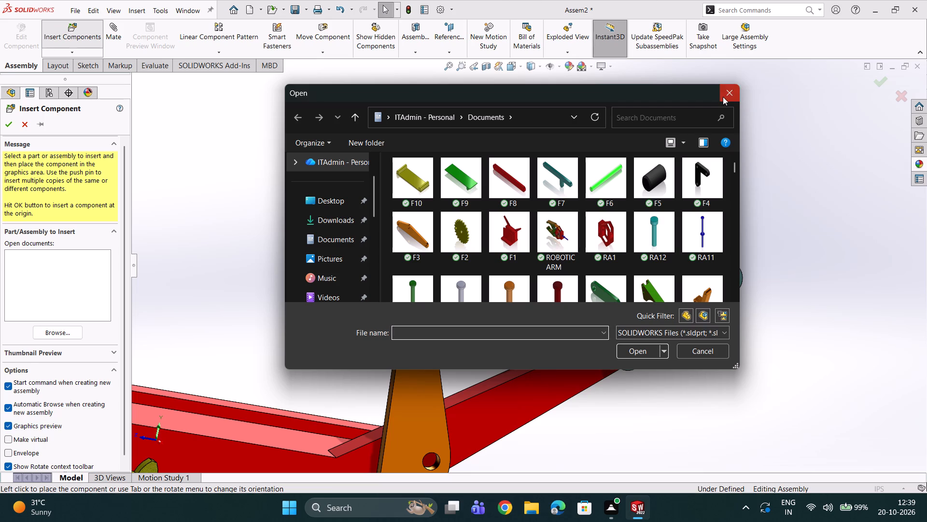
{"action": "scroll", "coordinate": [524, 209], "scroll_direction": "up", "scroll_amount": 3}
{"action": "scroll", "coordinate": [450, 298], "scroll_direction": "up", "scroll_amount": 3}
{"action": "scroll", "coordinate": [406, 312], "scroll_direction": "down", "scroll_amount": 3}
{"action": "scroll", "coordinate": [309, 419], "scroll_direction": "up", "scroll_amount": 2}
{"action": "scroll", "coordinate": [305, 419], "scroll_direction": "down", "scroll_amount": 8}
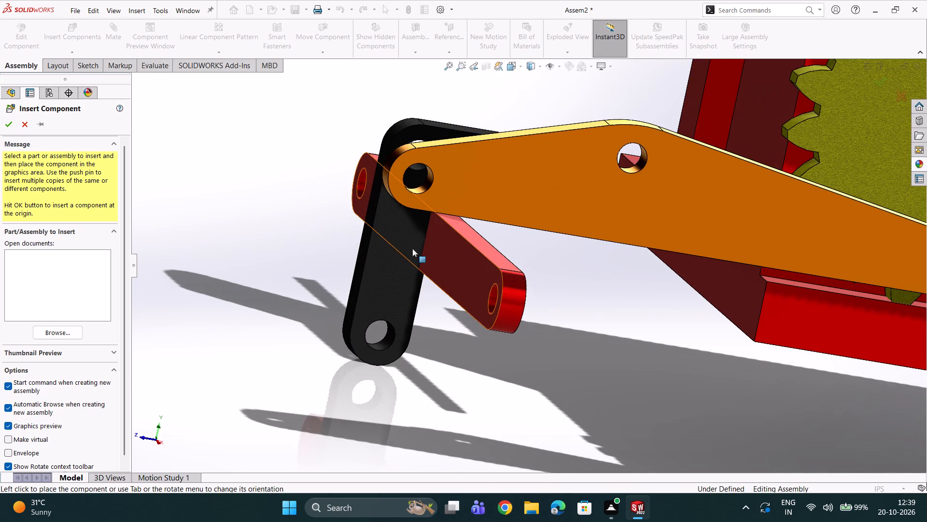
{"action": "scroll", "coordinate": [402, 276], "scroll_direction": "down", "scroll_amount": 2}
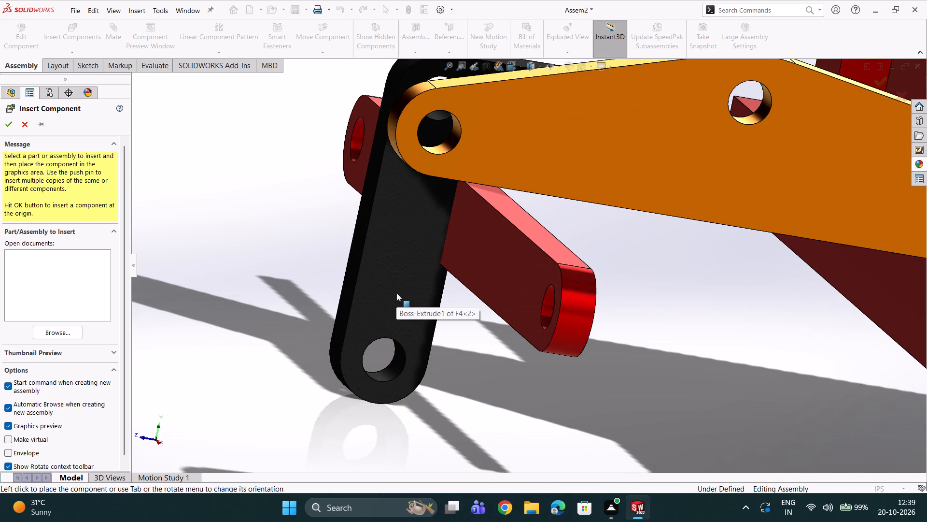
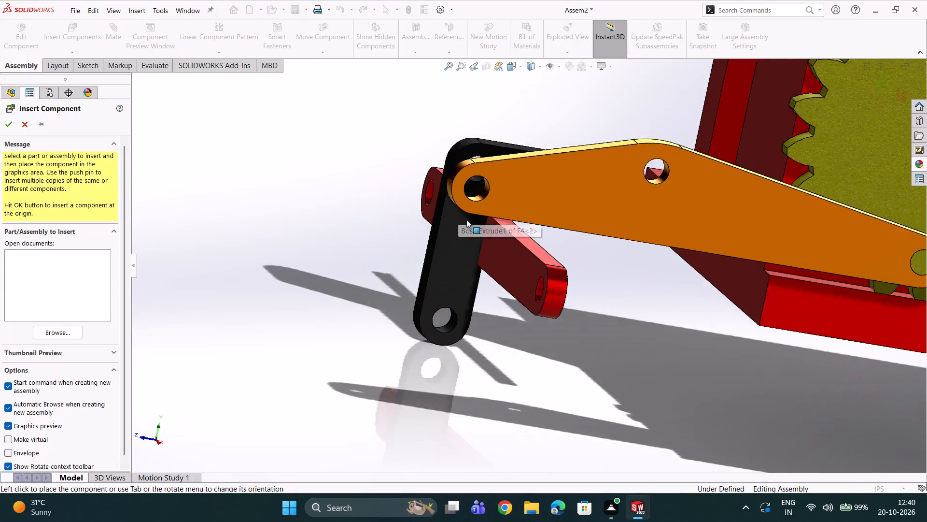
Examine the holes of F4 and F8 at the free end of the F3 link, and leave component insertion.
{"action": "scroll", "coordinate": [466, 219], "scroll_direction": "up", "scroll_amount": 1}
{"action": "scroll", "coordinate": [483, 255], "scroll_direction": "down", "scroll_amount": 6}
{"action": "scroll", "coordinate": [566, 281], "scroll_direction": "down", "scroll_amount": 2}
{"action": "scroll", "coordinate": [618, 274], "scroll_direction": "up", "scroll_amount": 3}
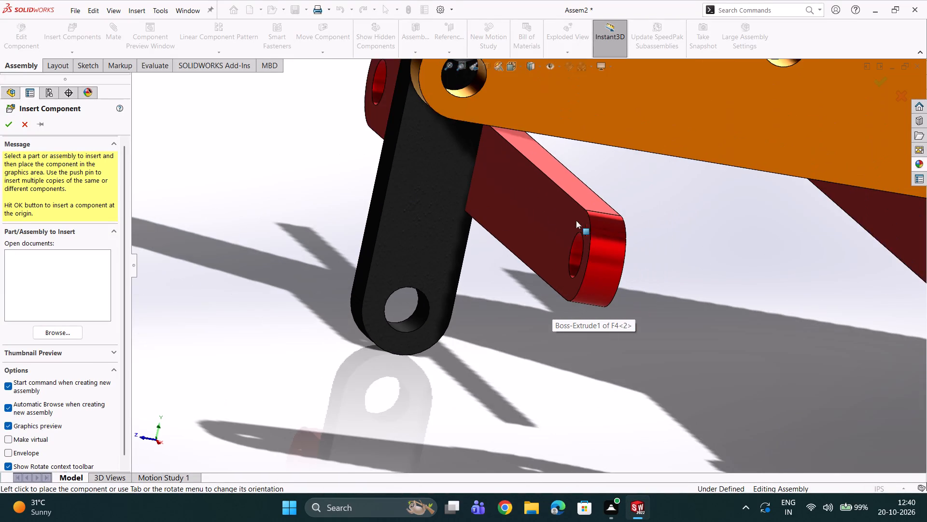
{"action": "scroll", "coordinate": [405, 183], "scroll_direction": "up", "scroll_amount": 4}
{"action": "scroll", "coordinate": [459, 152], "scroll_direction": "down", "scroll_amount": 2}
{"action": "scroll", "coordinate": [438, 200], "scroll_direction": "down", "scroll_amount": 5}
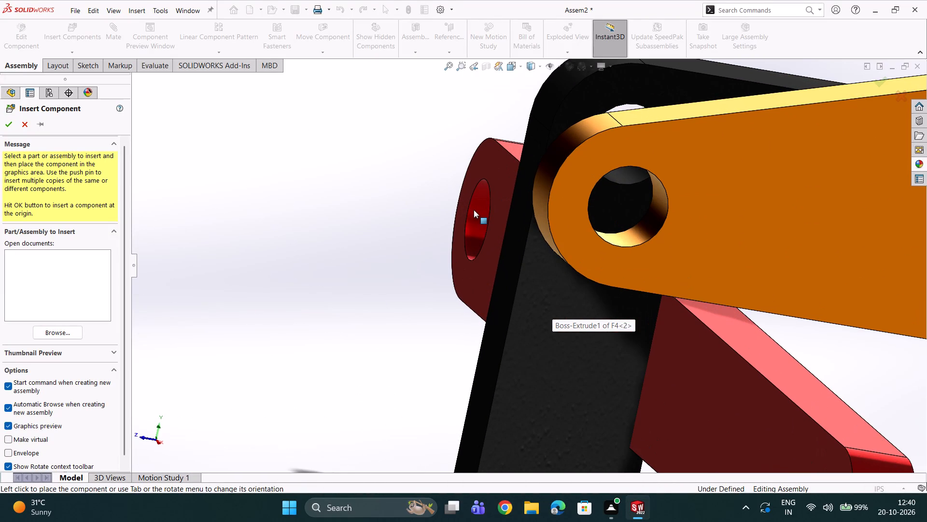
{"action": "left_click", "coordinate": [474, 210]}
{"action": "scroll", "coordinate": [487, 210], "scroll_direction": "up", "scroll_amount": 10}
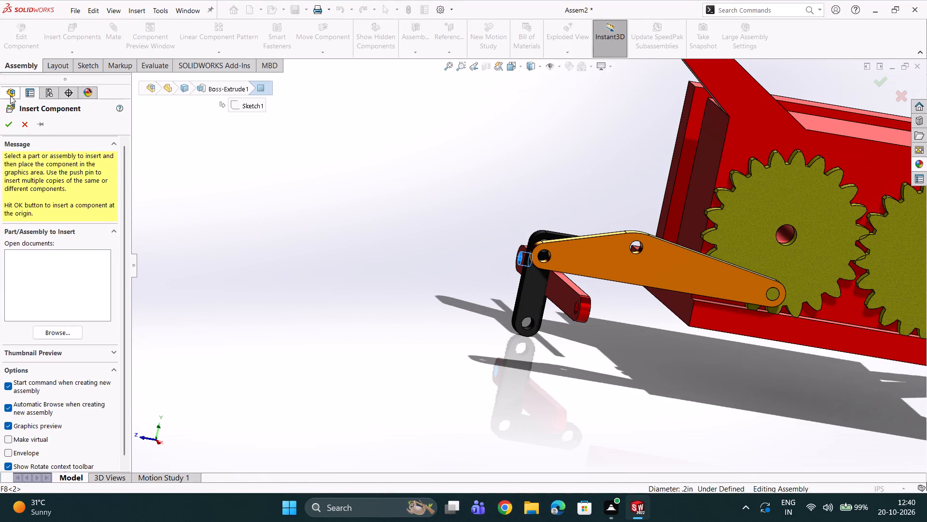
{"action": "left_click", "coordinate": [16, 123]}
{"action": "double_click", "coordinate": [20, 119]}
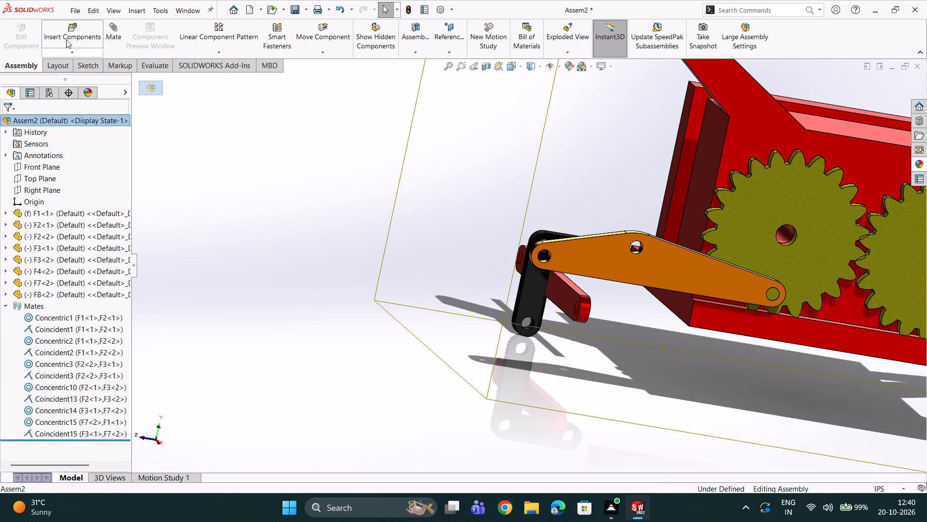
{"action": "left_click", "coordinate": [111, 33]}
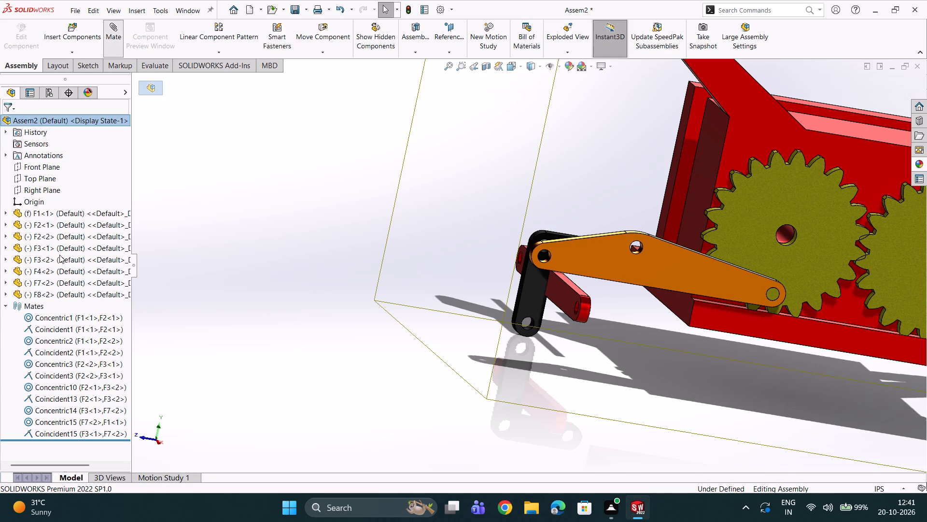
{"action": "left_click", "coordinate": [20, 122]}
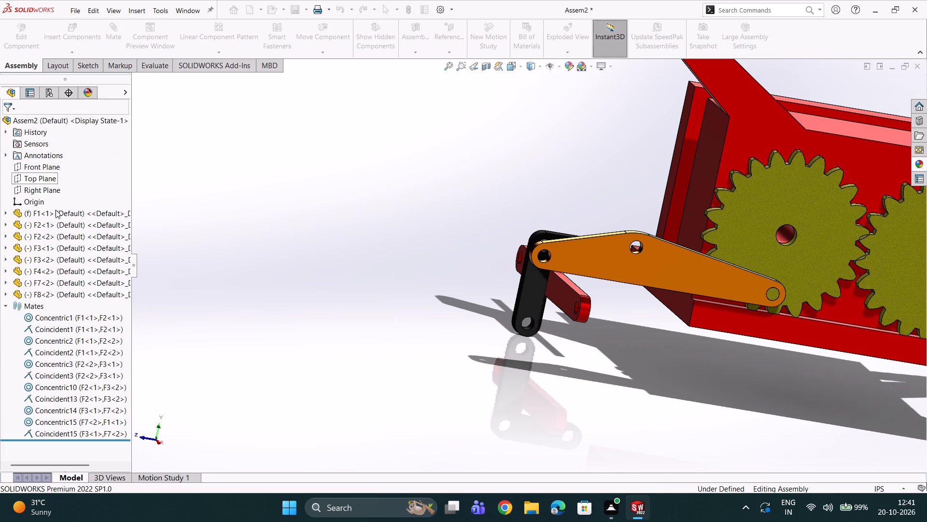
Delete the coincident mate between F3 and F7.
{"action": "scroll", "coordinate": [74, 424], "scroll_direction": "down", "scroll_amount": 2}
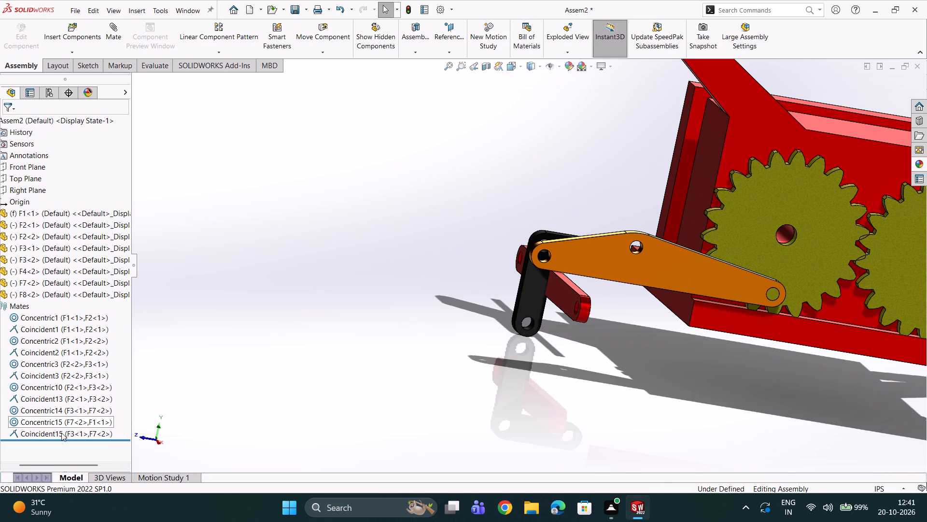
{"action": "left_click", "coordinate": [61, 433]}
{"action": "right_click", "coordinate": [60, 433]}
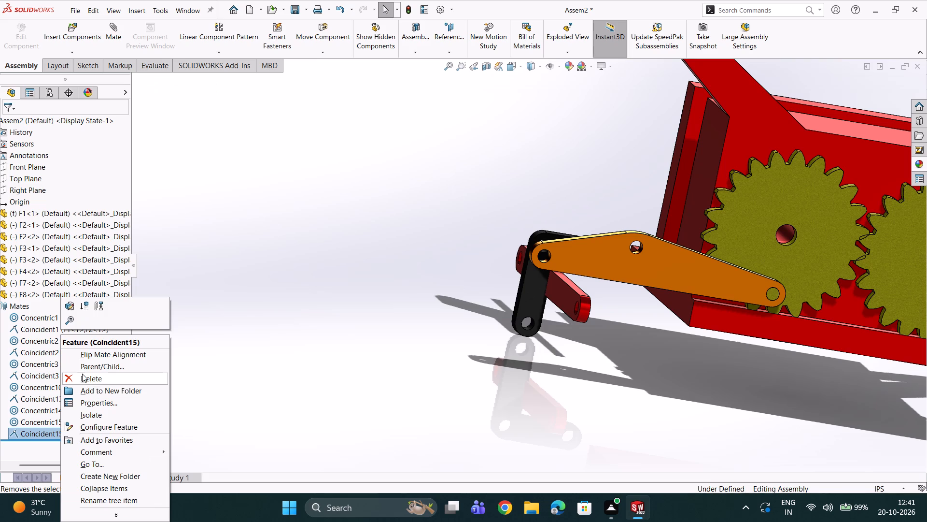
{"action": "left_click", "coordinate": [82, 374]}
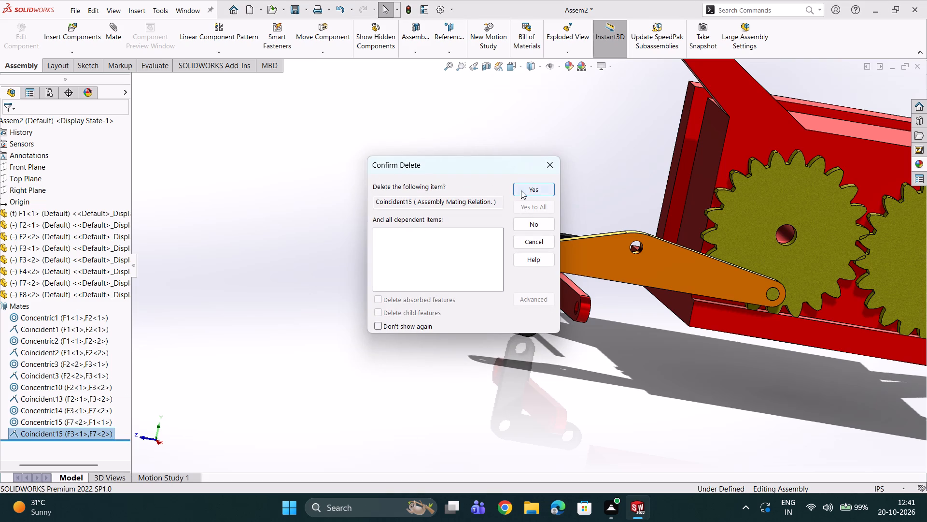
{"action": "left_click", "coordinate": [521, 190]}
Add a concentric mate between the hole at F8's exposed end and the middle hole of the upright F3 link.
{"action": "scroll", "coordinate": [510, 195], "scroll_direction": "up", "scroll_amount": 4}
{"action": "scroll", "coordinate": [596, 281], "scroll_direction": "up", "scroll_amount": 1}
{"action": "scroll", "coordinate": [597, 277], "scroll_direction": "down", "scroll_amount": 2}
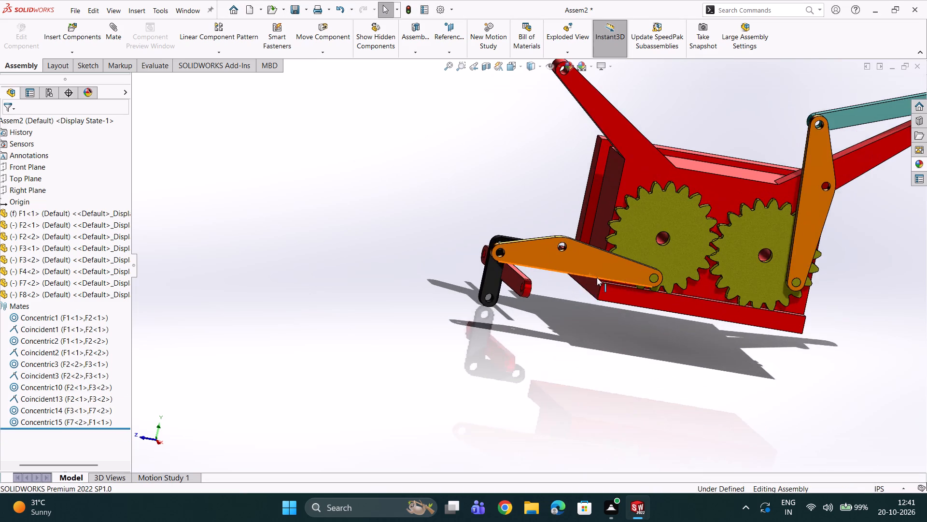
{"action": "scroll", "coordinate": [555, 296], "scroll_direction": "down", "scroll_amount": 5}
{"action": "scroll", "coordinate": [488, 282], "scroll_direction": "down", "scroll_amount": 3}
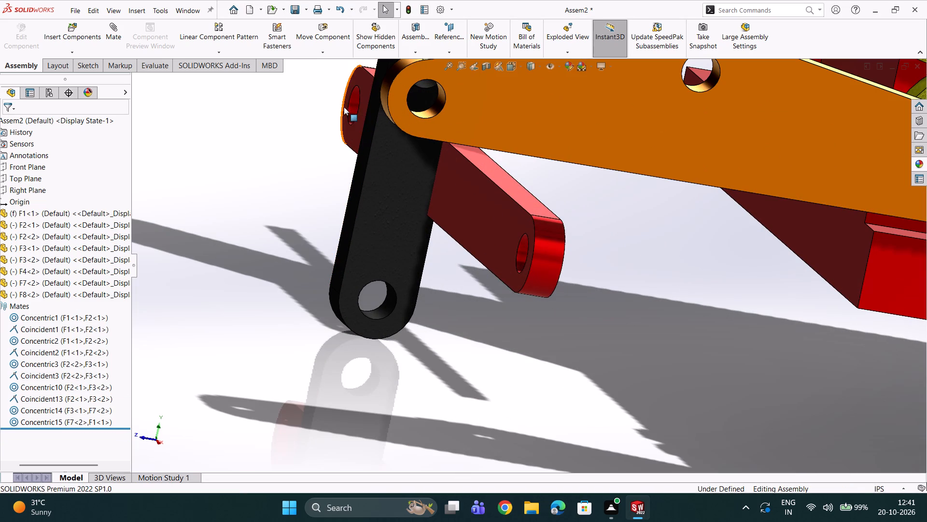
{"action": "left_click", "coordinate": [348, 106]}
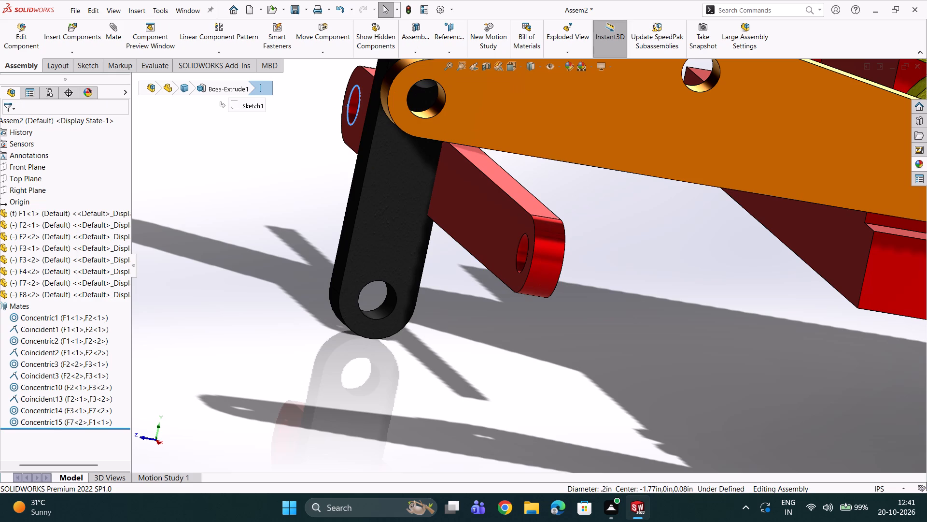
{"action": "left_click", "coordinate": [112, 29]}
{"action": "left_click", "coordinate": [60, 193]}
{"action": "right_click", "coordinate": [60, 190]}
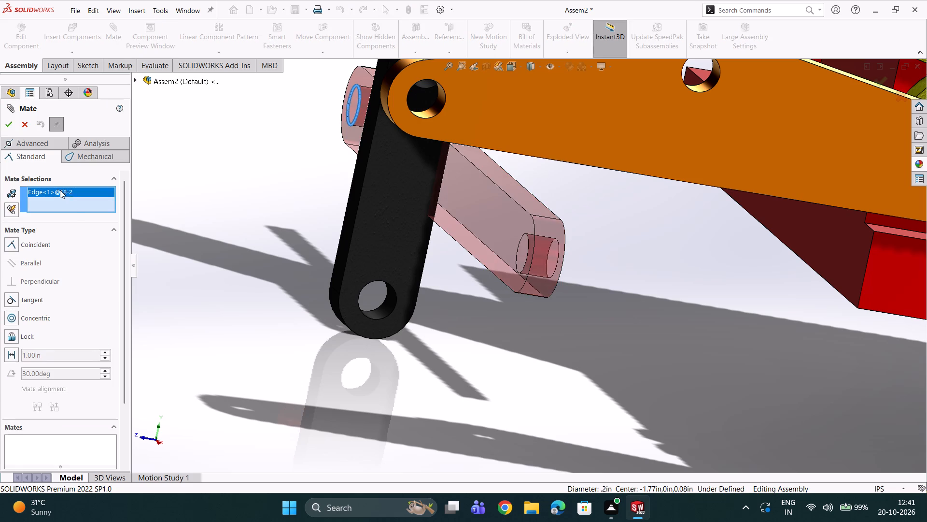
{"action": "left_click", "coordinate": [88, 210]}
{"action": "scroll", "coordinate": [286, 138], "scroll_direction": "up", "scroll_amount": 2}
{"action": "scroll", "coordinate": [309, 135], "scroll_direction": "down", "scroll_amount": 2}
{"action": "scroll", "coordinate": [455, 179], "scroll_direction": "down", "scroll_amount": 1}
{"action": "left_click", "coordinate": [471, 178]}
{"action": "scroll", "coordinate": [473, 168], "scroll_direction": "up", "scroll_amount": 4}
{"action": "scroll", "coordinate": [634, 132], "scroll_direction": "up", "scroll_amount": 3}
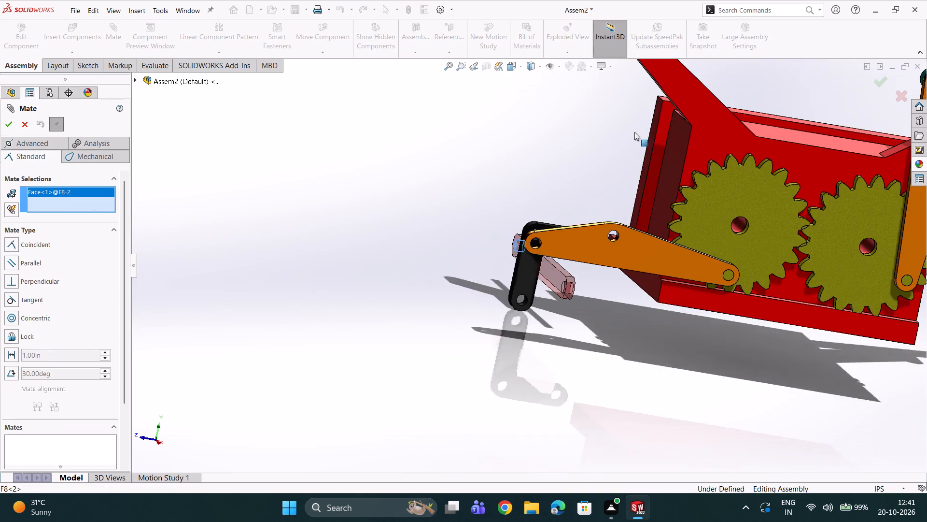
{"action": "scroll", "coordinate": [634, 132], "scroll_direction": "up", "scroll_amount": 7}
{"action": "scroll", "coordinate": [708, 186], "scroll_direction": "down", "scroll_amount": 14}
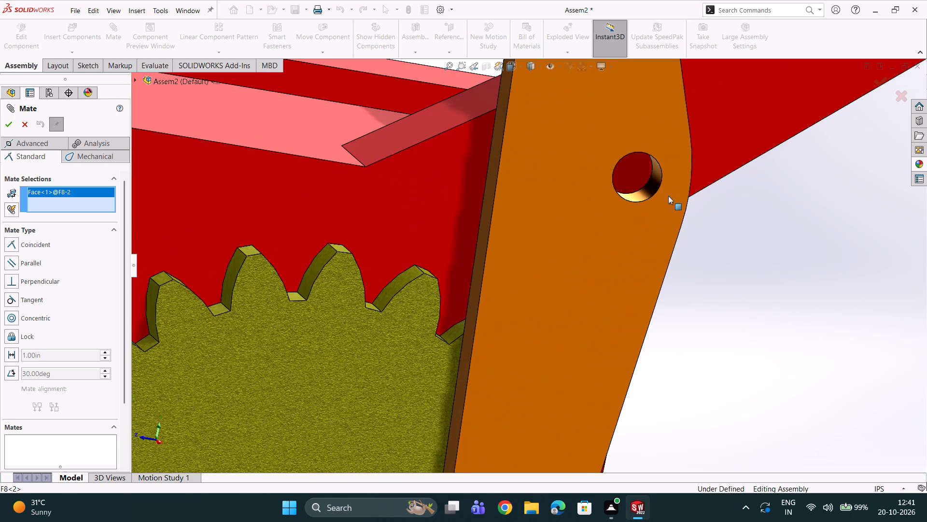
{"action": "left_click", "coordinate": [647, 188]}
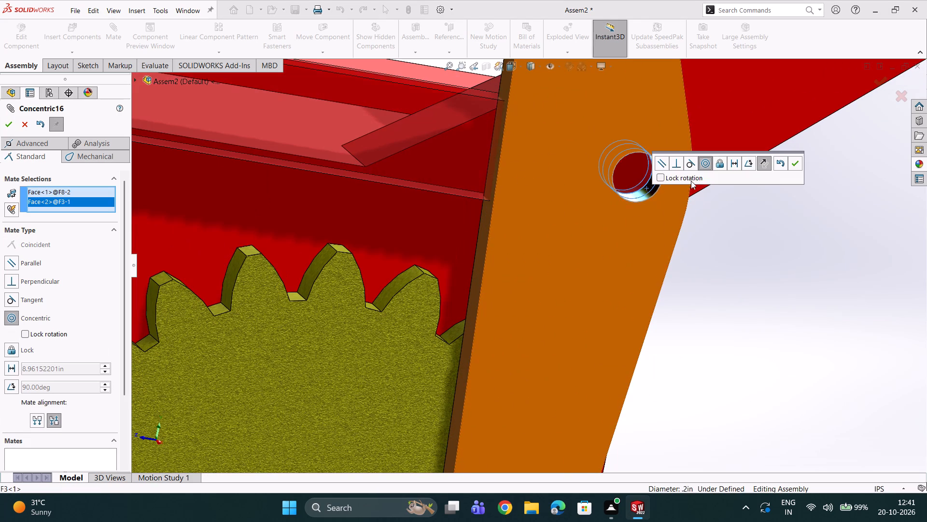
{"action": "left_click", "coordinate": [800, 165]}
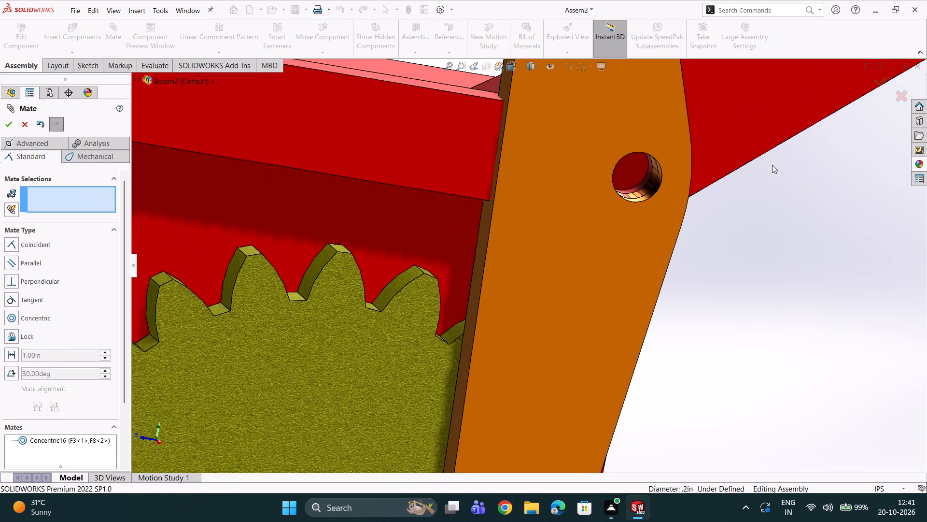
Reposition F8 on its joint with the upright F3 link so that it slopes diagonally across the link.
{"action": "scroll", "coordinate": [672, 186], "scroll_direction": "up", "scroll_amount": 2}
{"action": "scroll", "coordinate": [423, 186], "scroll_direction": "up", "scroll_amount": 3}
{"action": "left_click_drag", "start_coordinate": [300, 191], "coordinate": [319, 155]}
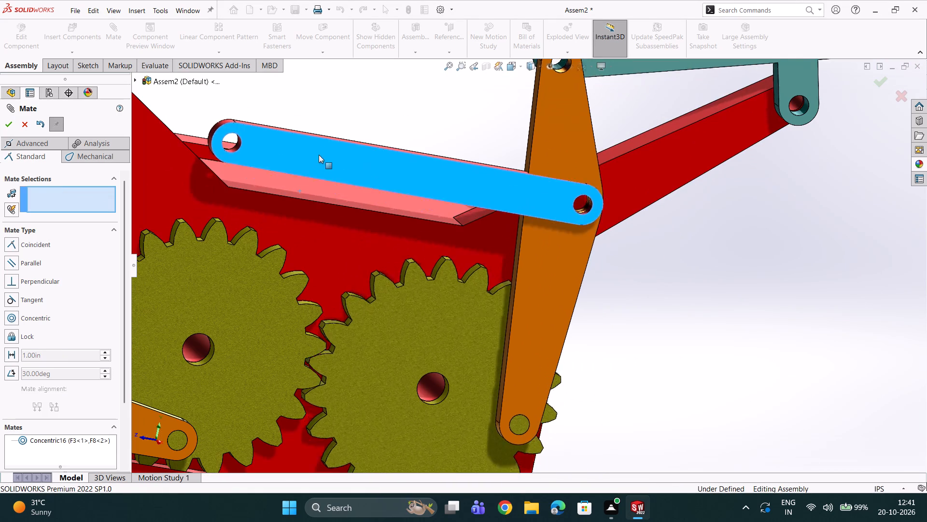
{"action": "left_click_drag", "start_coordinate": [319, 155], "coordinate": [582, 231]}
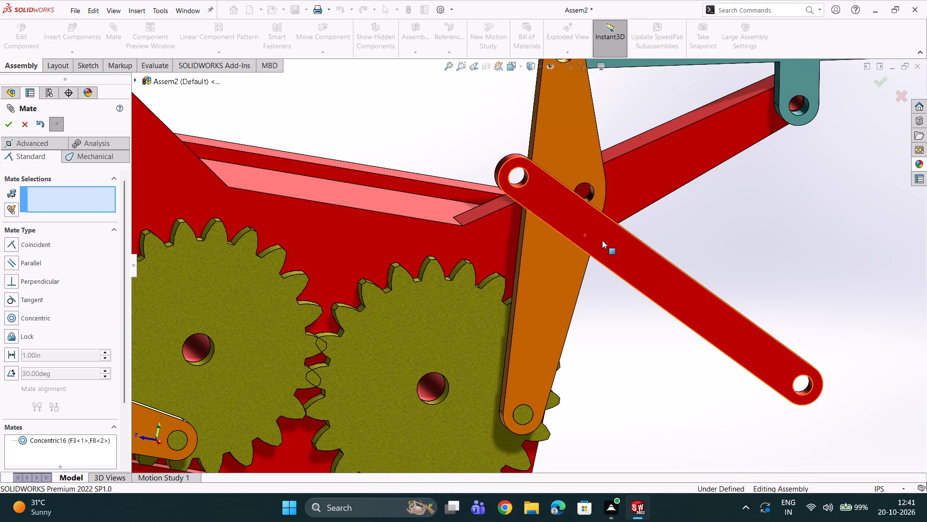
Add a concentric mate between the hole at the end of F4's long leg and the hole at F8's upper end.
{"action": "scroll", "coordinate": [522, 193], "scroll_direction": "down", "scroll_amount": 1}
{"action": "scroll", "coordinate": [600, 188], "scroll_direction": "up", "scroll_amount": 3}
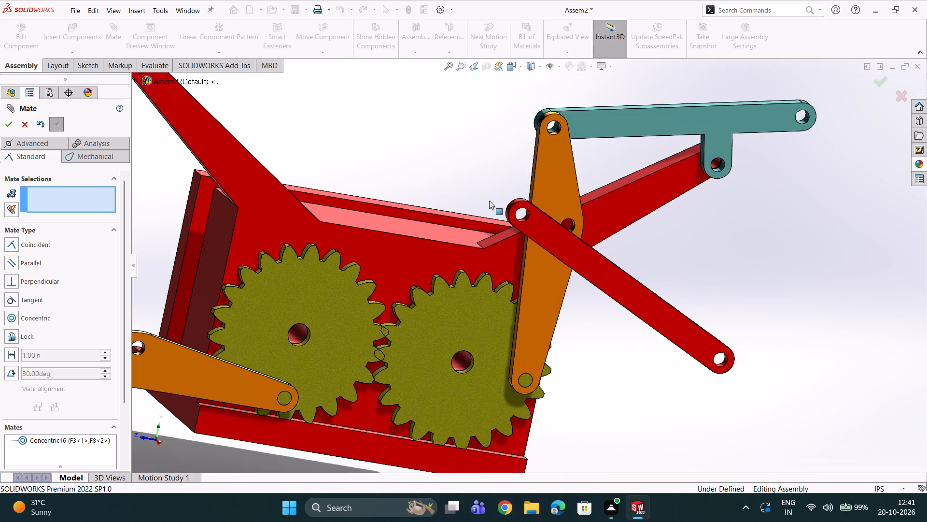
{"action": "scroll", "coordinate": [511, 198], "scroll_direction": "up", "scroll_amount": 1}
{"action": "scroll", "coordinate": [577, 211], "scroll_direction": "up", "scroll_amount": 1}
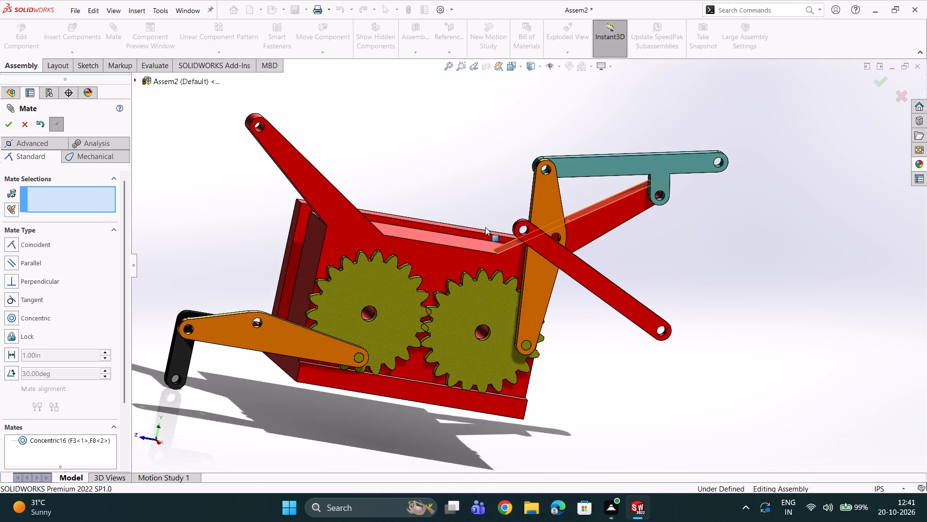
{"action": "scroll", "coordinate": [321, 319], "scroll_direction": "down", "scroll_amount": 1}
{"action": "scroll", "coordinate": [267, 329], "scroll_direction": "down", "scroll_amount": 1}
{"action": "scroll", "coordinate": [258, 331], "scroll_direction": "up", "scroll_amount": 3}
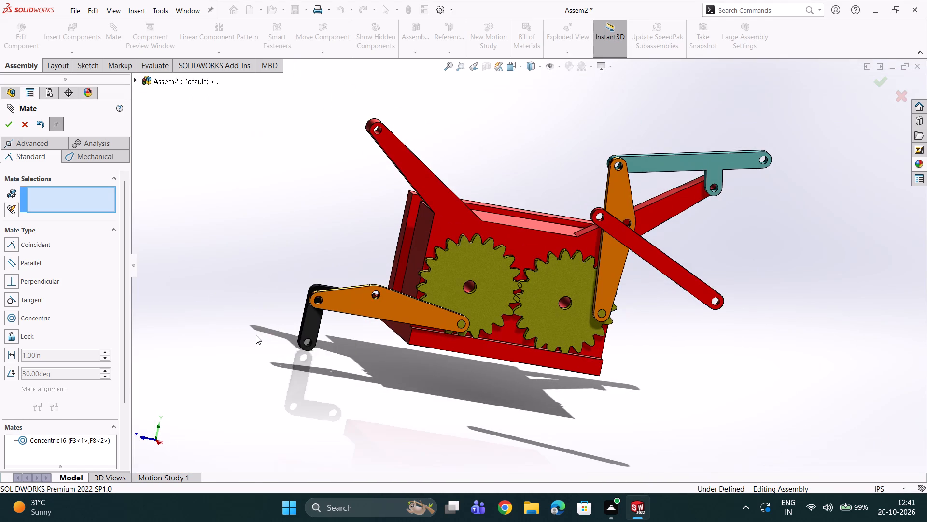
{"action": "scroll", "coordinate": [255, 340], "scroll_direction": "down", "scroll_amount": 2}
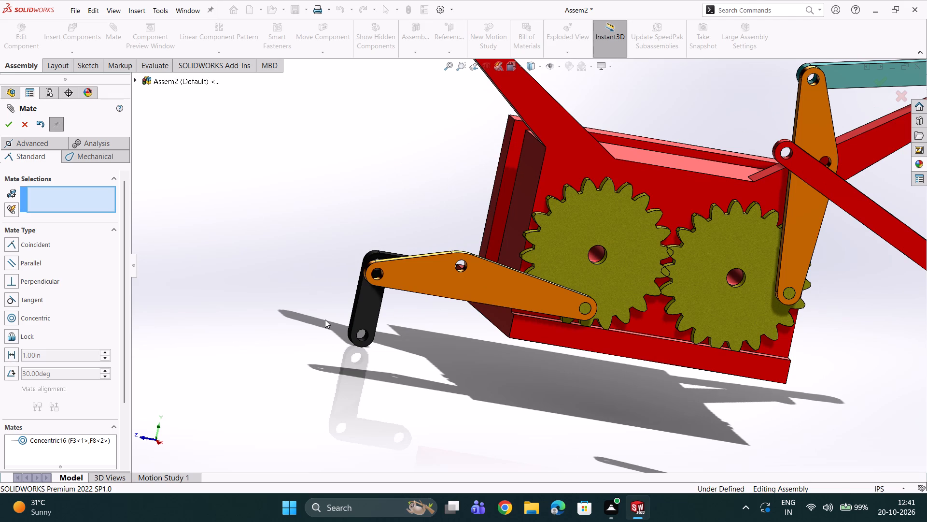
{"action": "scroll", "coordinate": [372, 343], "scroll_direction": "down", "scroll_amount": 8}
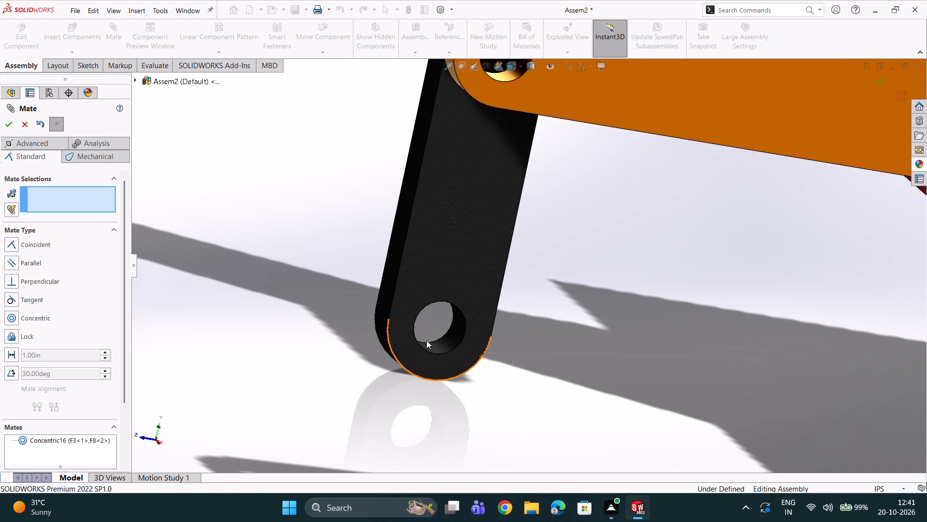
{"action": "left_click", "coordinate": [434, 344]}
{"action": "scroll", "coordinate": [473, 343], "scroll_direction": "up", "scroll_amount": 9}
{"action": "scroll", "coordinate": [725, 291], "scroll_direction": "up", "scroll_amount": 1}
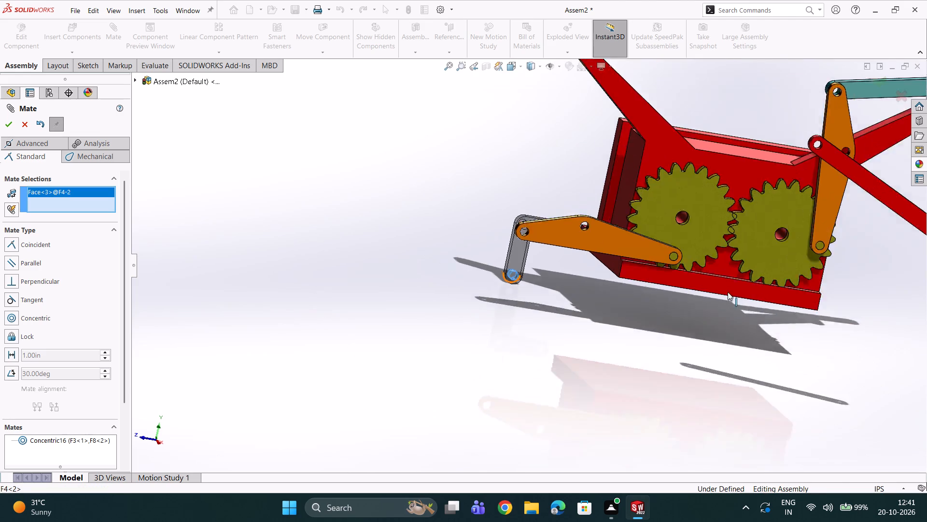
{"action": "scroll", "coordinate": [728, 292], "scroll_direction": "up", "scroll_amount": 3}
{"action": "scroll", "coordinate": [804, 277], "scroll_direction": "down", "scroll_amount": 3}
{"action": "scroll", "coordinate": [688, 238], "scroll_direction": "up", "scroll_amount": 1}
{"action": "middle_click_drag", "start_coordinate": [610, 245], "coordinate": [605, 247]}
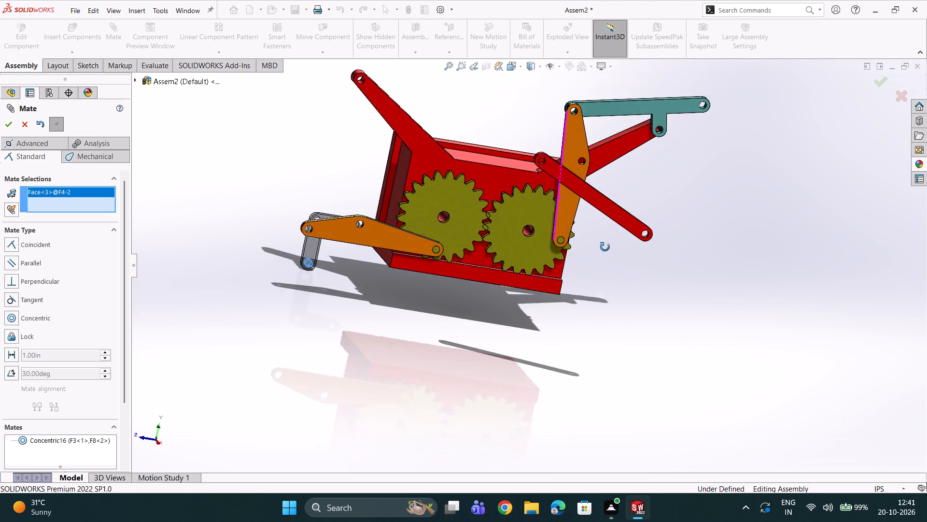
{"action": "middle_click_drag", "start_coordinate": [605, 247], "coordinate": [590, 233]}
{"action": "scroll", "coordinate": [444, 159], "scroll_direction": "down", "scroll_amount": 10}
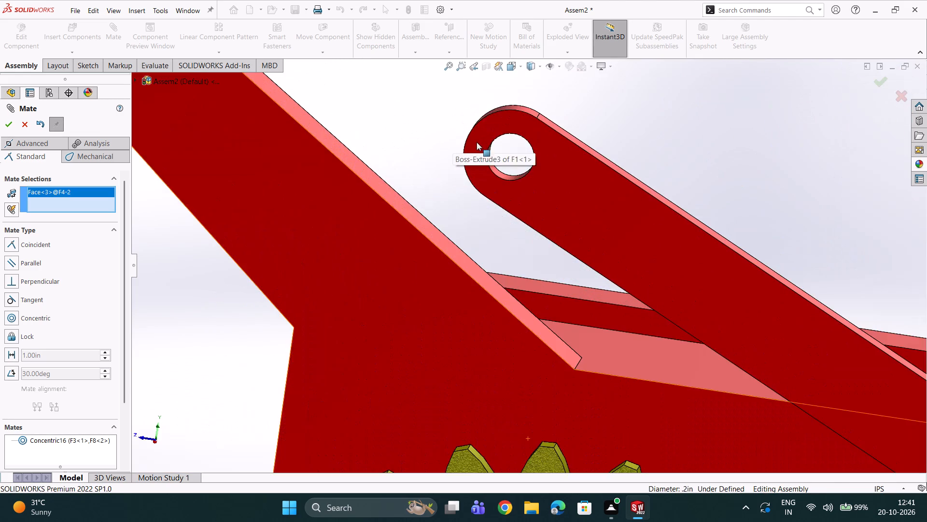
{"action": "scroll", "coordinate": [514, 163], "scroll_direction": "down", "scroll_amount": 6}
{"action": "left_click", "coordinate": [492, 196]}
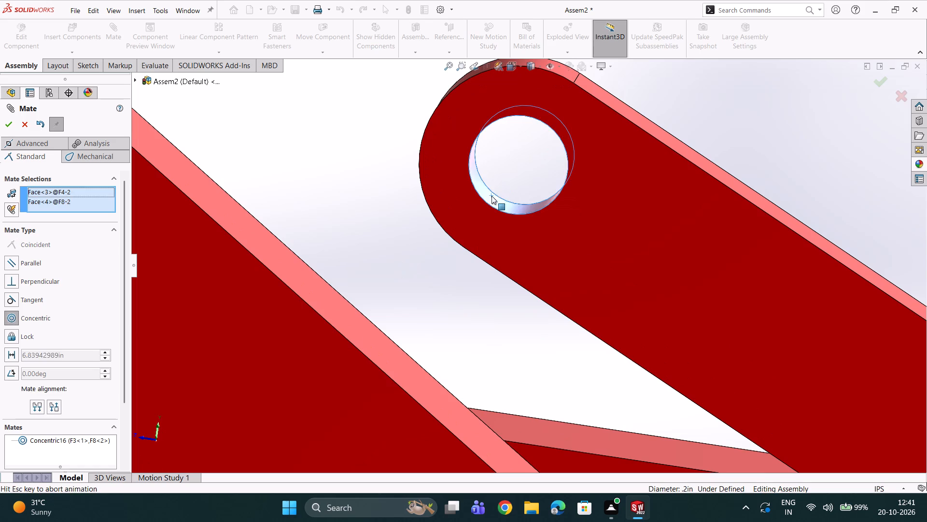
{"action": "left_click", "coordinate": [648, 174]}
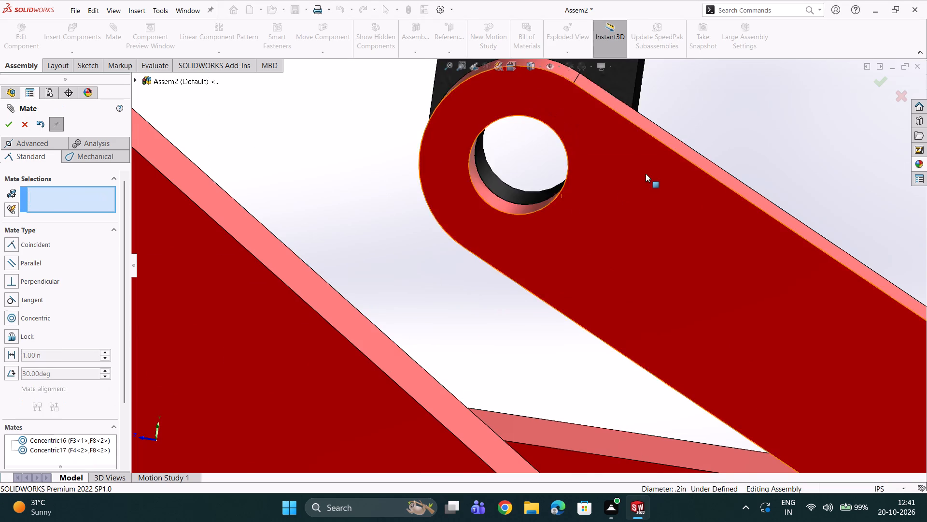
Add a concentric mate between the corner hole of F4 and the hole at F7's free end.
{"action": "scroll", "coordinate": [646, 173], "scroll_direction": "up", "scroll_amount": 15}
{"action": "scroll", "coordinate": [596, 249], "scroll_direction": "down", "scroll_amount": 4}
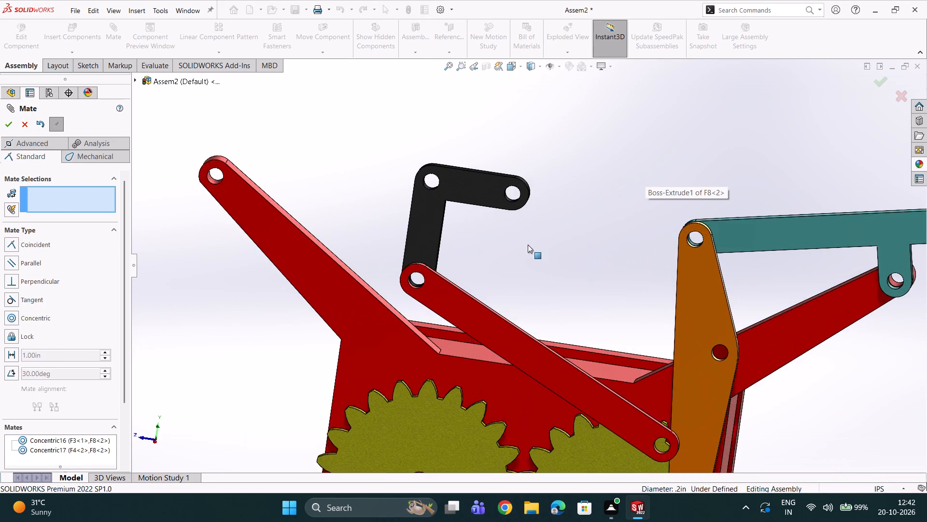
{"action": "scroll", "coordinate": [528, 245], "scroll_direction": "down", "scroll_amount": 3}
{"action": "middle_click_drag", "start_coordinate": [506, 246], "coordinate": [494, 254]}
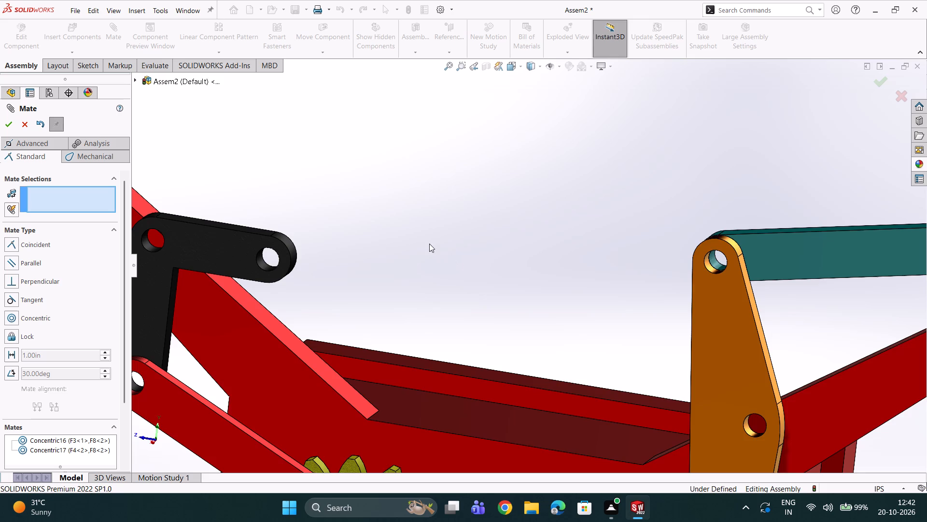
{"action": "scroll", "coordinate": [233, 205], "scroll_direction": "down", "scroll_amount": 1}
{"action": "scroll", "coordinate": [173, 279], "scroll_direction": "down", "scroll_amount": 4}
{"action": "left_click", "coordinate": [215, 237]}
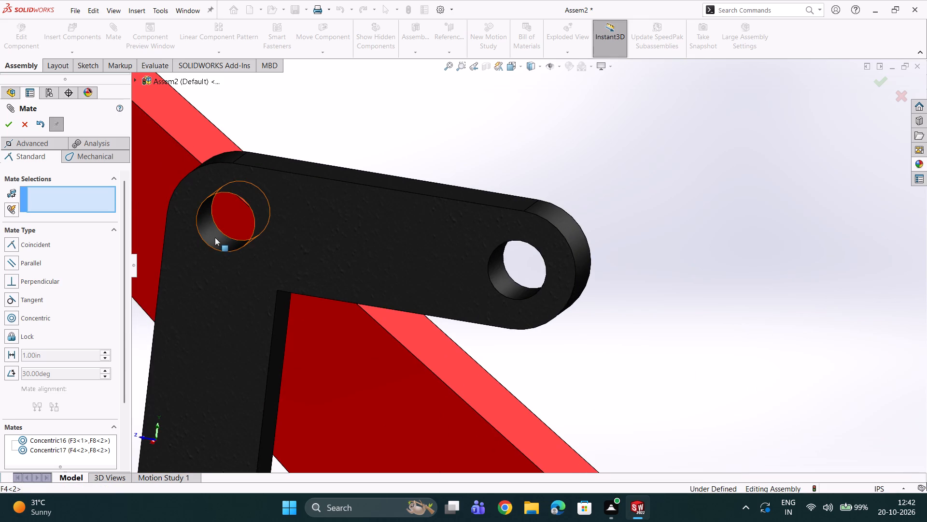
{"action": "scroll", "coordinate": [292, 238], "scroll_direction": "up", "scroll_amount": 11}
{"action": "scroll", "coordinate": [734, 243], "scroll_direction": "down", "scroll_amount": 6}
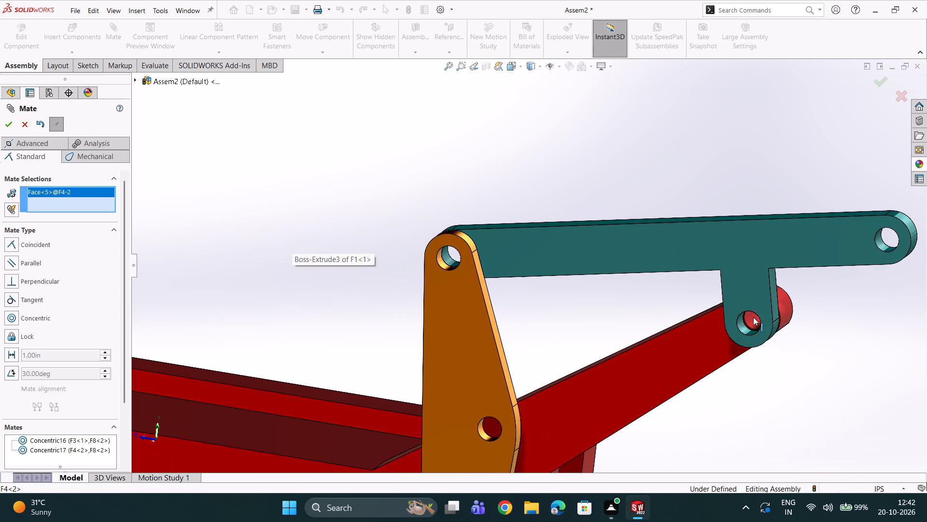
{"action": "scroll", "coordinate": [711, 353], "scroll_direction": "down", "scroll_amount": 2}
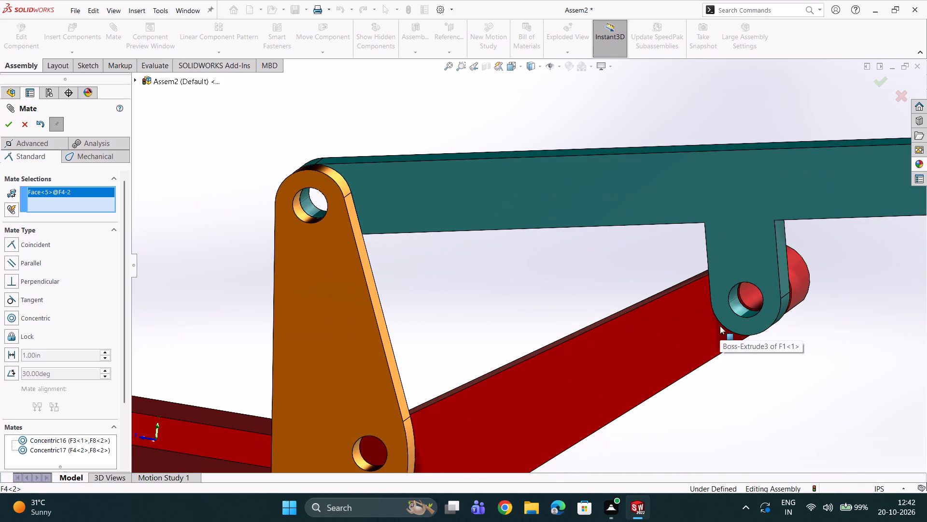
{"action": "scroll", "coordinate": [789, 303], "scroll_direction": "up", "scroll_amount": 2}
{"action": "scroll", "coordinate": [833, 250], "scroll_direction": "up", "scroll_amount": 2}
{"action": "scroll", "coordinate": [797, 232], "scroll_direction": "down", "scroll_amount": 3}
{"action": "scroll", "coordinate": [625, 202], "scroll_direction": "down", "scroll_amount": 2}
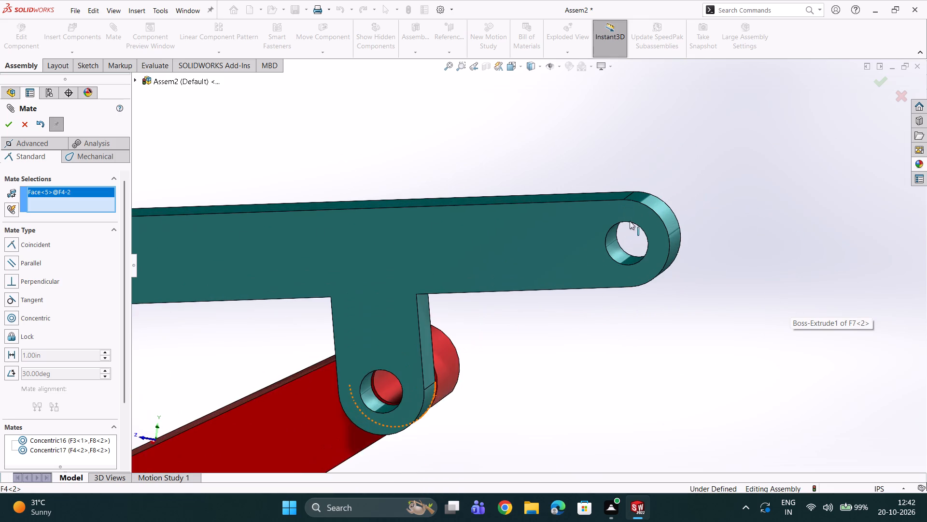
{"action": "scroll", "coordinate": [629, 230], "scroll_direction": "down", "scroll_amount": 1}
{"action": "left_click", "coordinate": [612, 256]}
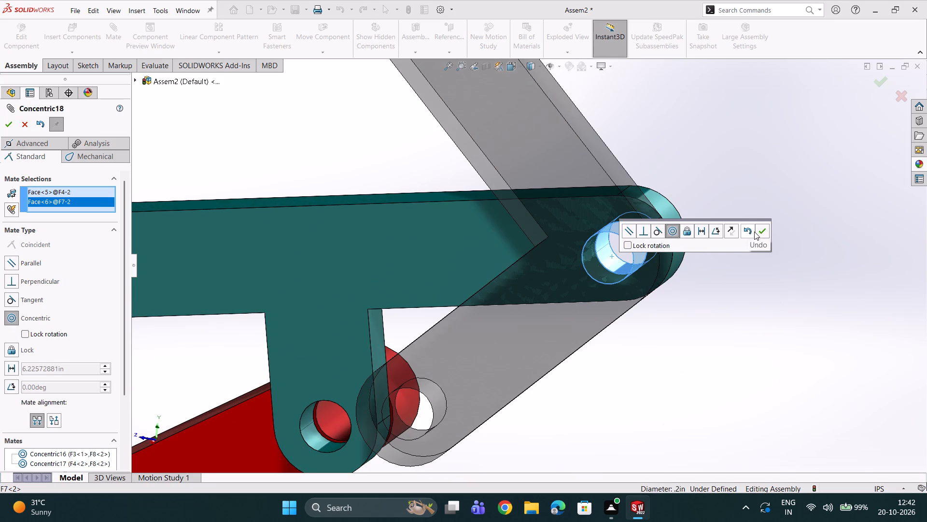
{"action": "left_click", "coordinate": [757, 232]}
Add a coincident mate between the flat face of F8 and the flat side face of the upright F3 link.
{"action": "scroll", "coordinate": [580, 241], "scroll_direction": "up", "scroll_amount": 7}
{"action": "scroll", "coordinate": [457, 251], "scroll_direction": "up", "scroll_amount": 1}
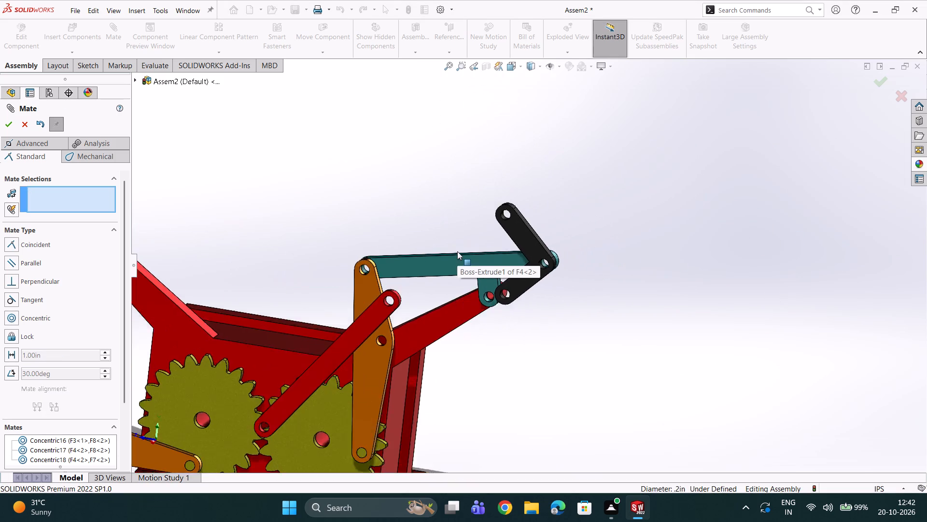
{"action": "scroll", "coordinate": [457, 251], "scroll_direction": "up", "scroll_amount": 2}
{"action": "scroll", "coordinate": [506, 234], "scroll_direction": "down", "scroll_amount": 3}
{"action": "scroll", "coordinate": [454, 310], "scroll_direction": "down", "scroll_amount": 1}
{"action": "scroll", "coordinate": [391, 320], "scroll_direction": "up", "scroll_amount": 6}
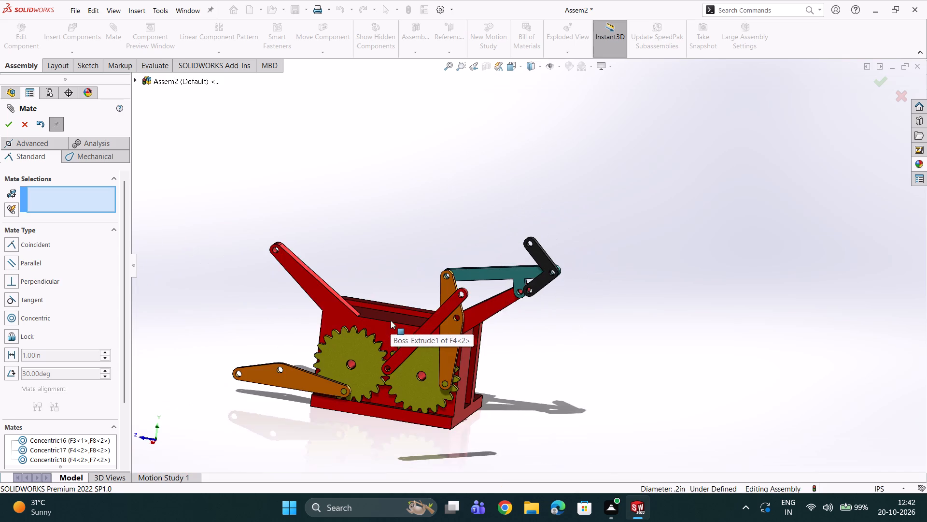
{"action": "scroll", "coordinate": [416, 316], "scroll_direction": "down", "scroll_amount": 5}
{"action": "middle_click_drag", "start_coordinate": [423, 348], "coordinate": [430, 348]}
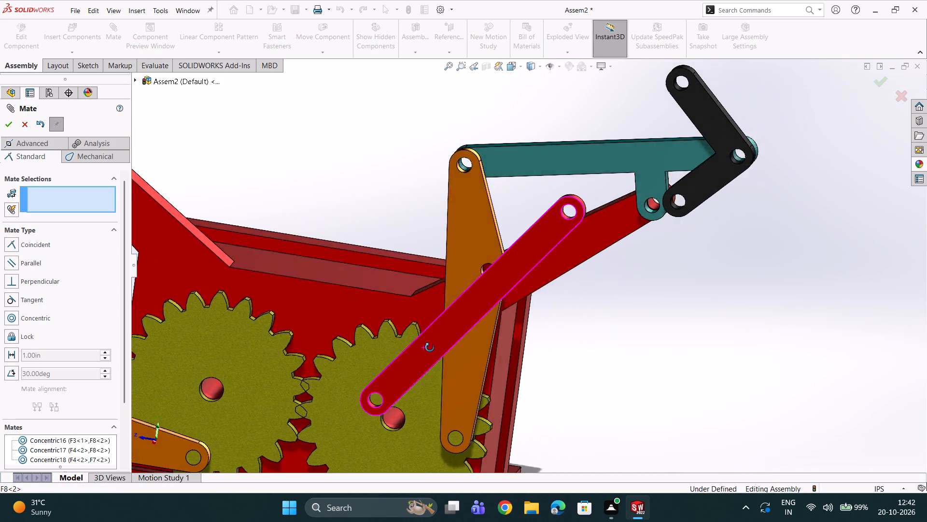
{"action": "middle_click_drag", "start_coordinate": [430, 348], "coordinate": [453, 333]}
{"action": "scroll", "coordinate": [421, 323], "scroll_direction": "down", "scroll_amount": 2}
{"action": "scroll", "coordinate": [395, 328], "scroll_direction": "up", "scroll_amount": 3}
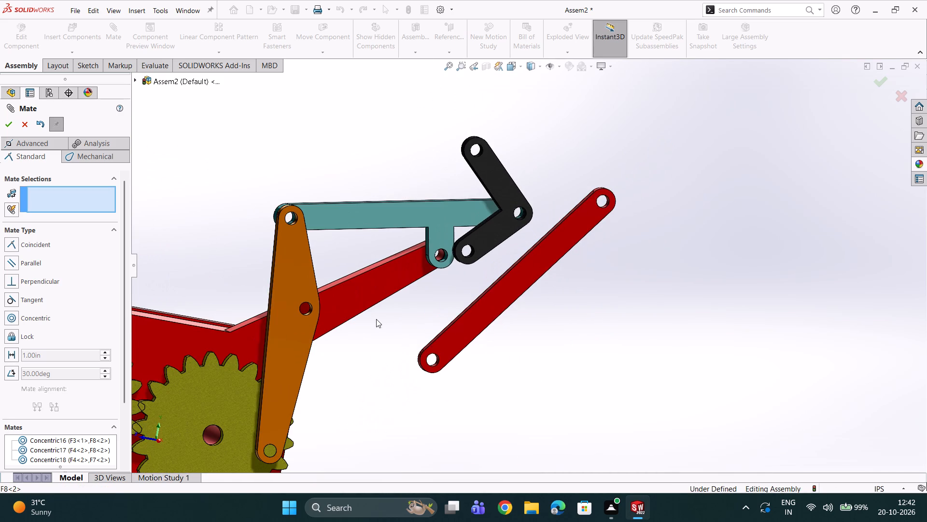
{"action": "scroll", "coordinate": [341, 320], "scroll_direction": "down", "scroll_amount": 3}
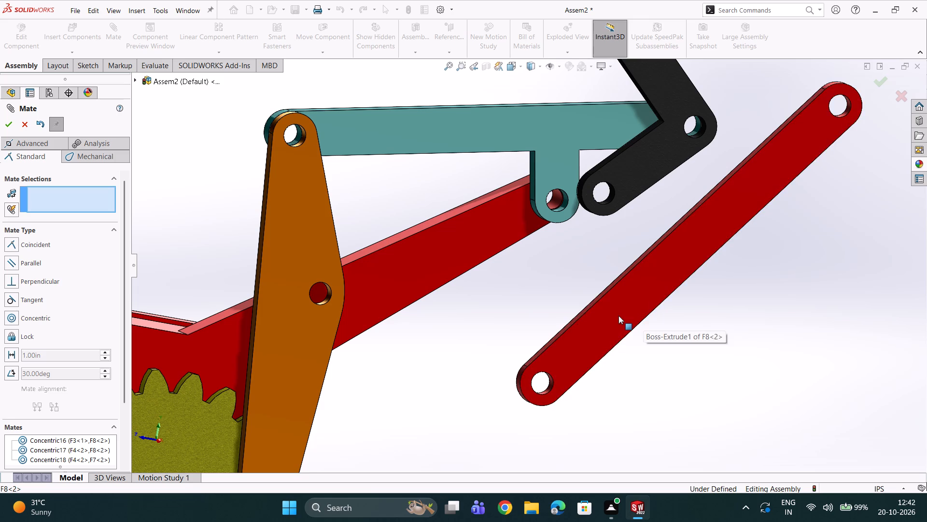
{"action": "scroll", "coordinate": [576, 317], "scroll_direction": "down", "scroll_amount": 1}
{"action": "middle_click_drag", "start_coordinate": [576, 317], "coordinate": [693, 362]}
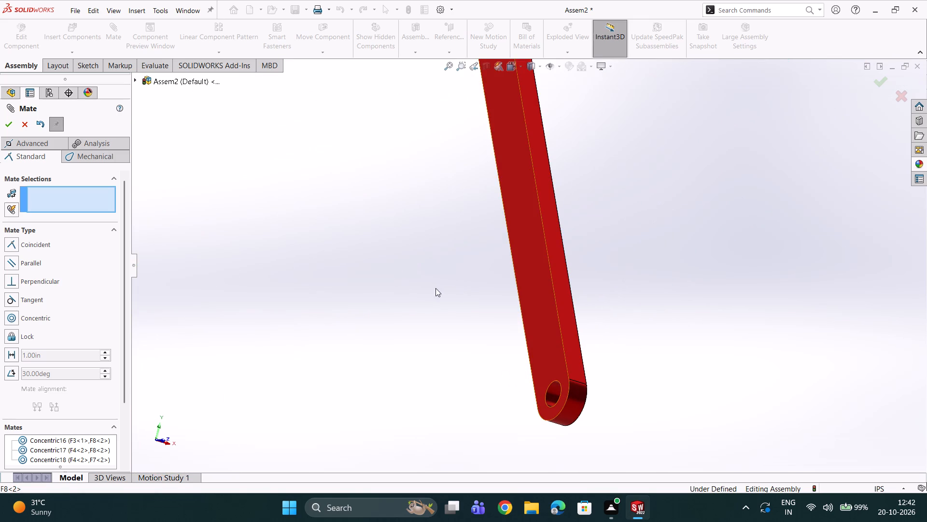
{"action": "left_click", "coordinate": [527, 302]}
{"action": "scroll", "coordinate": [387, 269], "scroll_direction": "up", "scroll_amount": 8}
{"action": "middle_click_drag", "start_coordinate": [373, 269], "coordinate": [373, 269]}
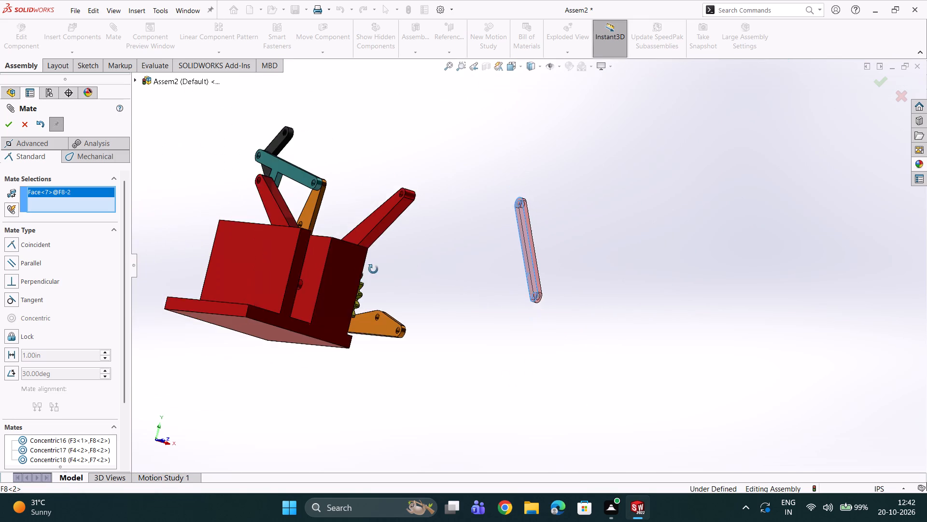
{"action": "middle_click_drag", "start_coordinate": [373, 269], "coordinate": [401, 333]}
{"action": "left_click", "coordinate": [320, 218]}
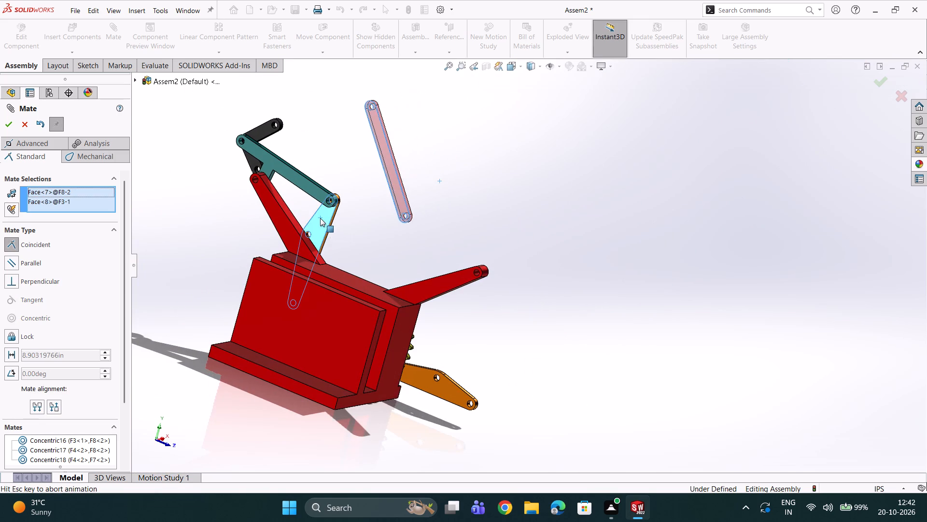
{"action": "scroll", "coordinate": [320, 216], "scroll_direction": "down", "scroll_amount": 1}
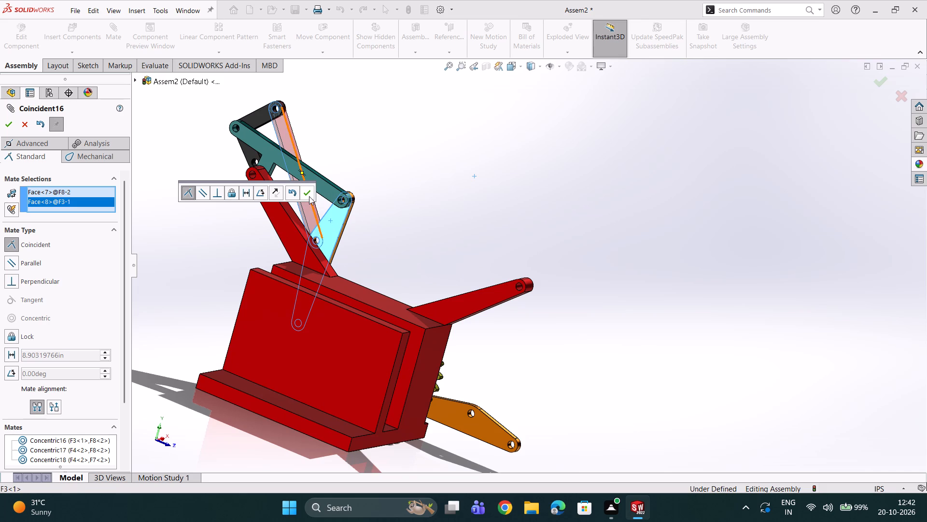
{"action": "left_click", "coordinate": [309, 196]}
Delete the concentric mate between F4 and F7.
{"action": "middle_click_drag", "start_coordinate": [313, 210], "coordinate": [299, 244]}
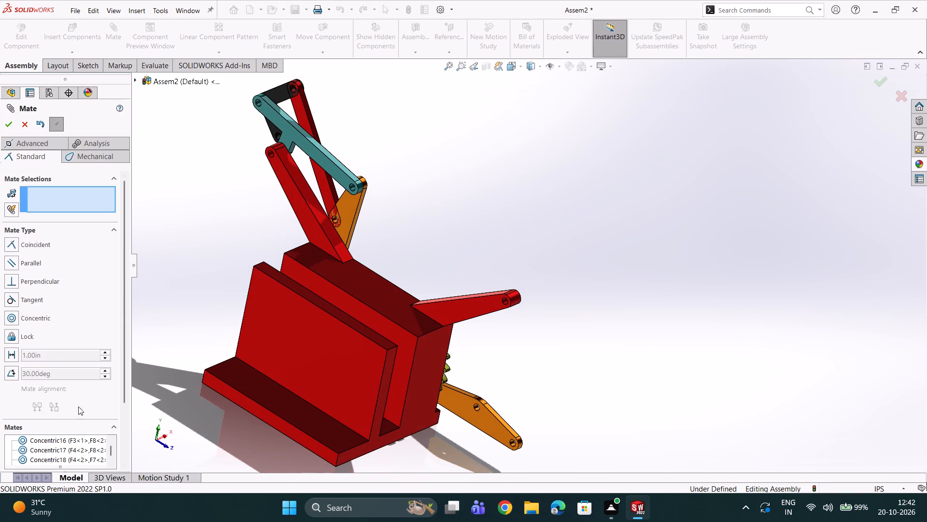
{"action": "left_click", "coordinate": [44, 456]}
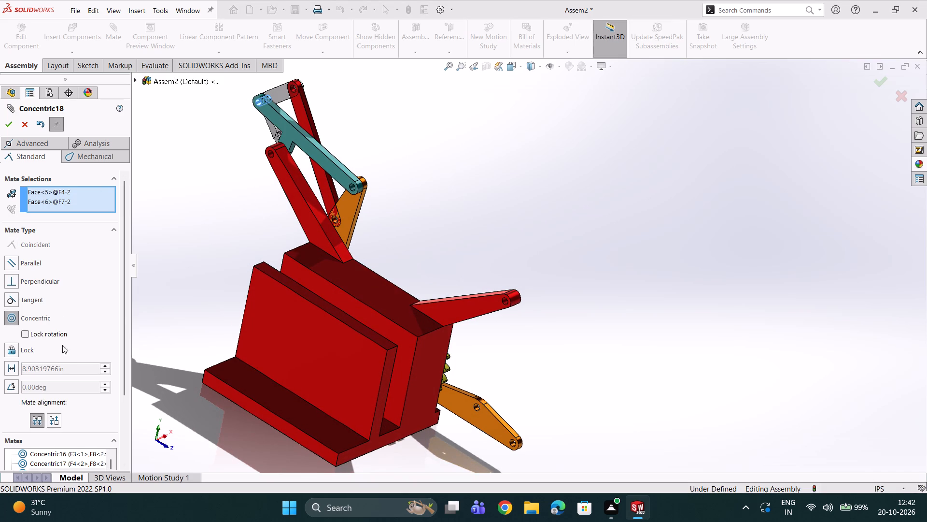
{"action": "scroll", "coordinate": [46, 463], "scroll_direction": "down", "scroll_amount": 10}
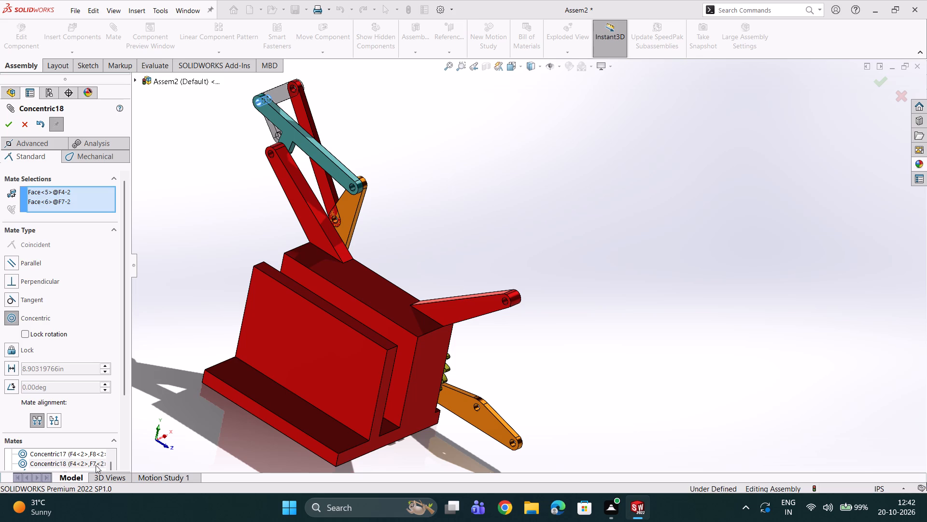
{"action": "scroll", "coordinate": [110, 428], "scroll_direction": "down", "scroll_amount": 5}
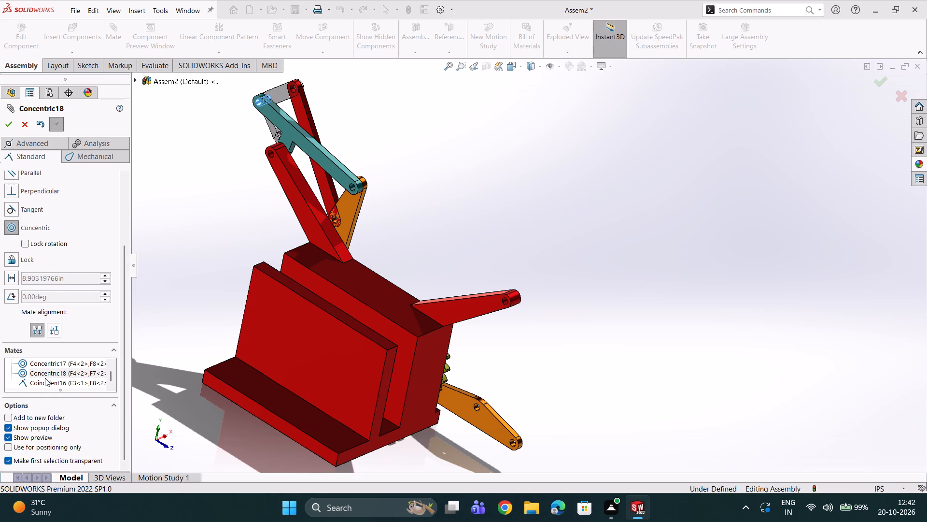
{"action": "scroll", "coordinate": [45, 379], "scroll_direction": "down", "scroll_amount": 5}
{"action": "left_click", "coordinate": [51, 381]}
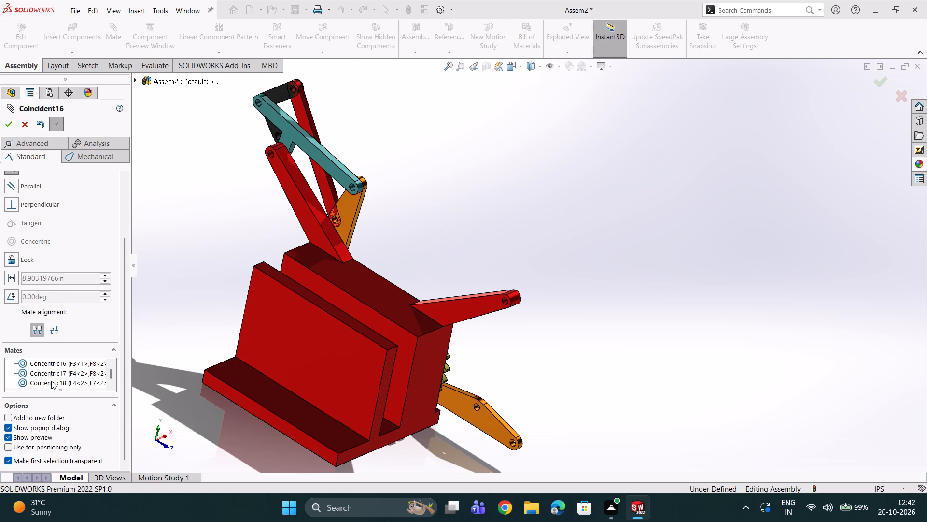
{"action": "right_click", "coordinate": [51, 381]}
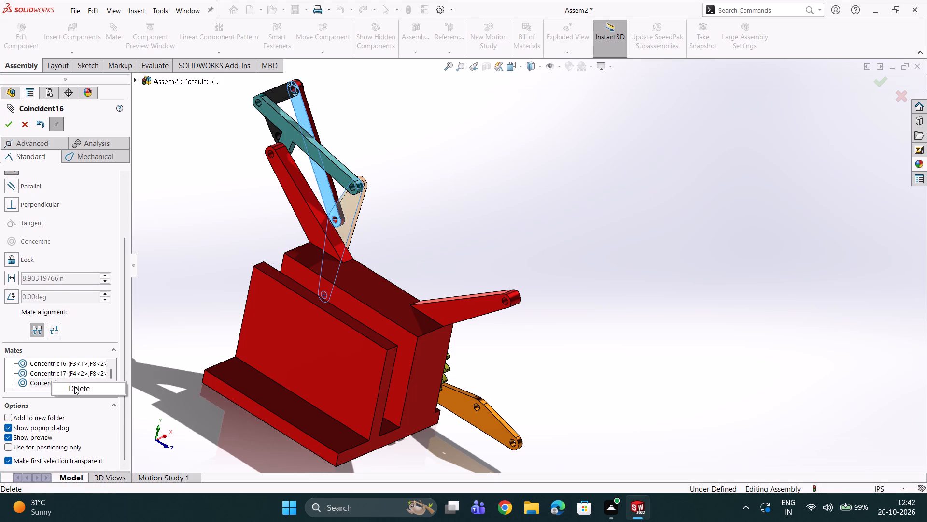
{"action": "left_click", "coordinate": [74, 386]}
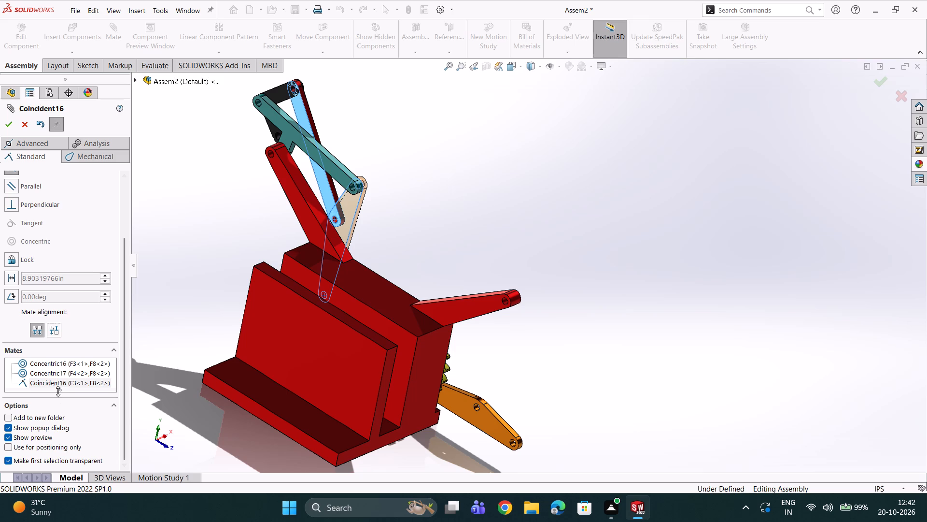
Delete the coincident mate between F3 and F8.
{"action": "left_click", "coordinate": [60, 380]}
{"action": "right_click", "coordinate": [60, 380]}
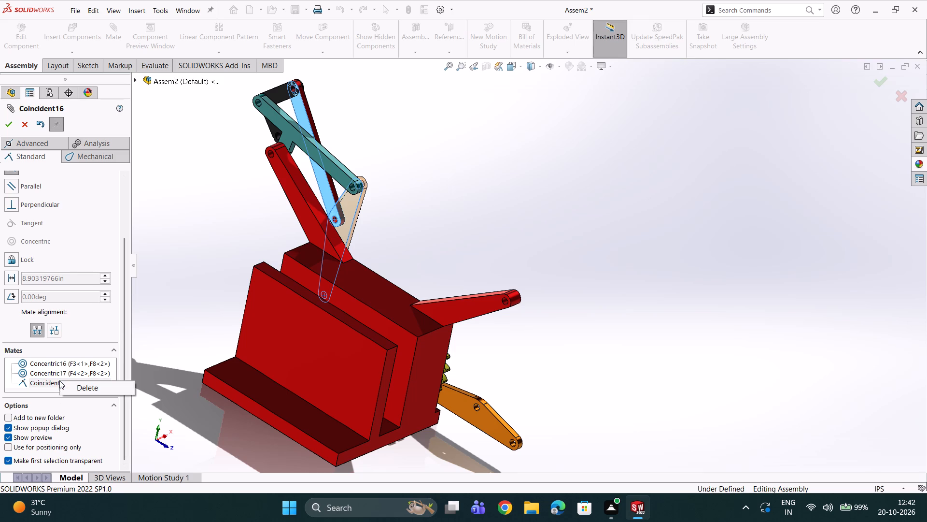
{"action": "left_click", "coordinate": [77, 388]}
Add a coincident mate between F8's opposite flat face and the frame-facing side of the upright F3 link, so they sit side by side.
{"action": "scroll", "coordinate": [277, 213], "scroll_direction": "down", "scroll_amount": 2}
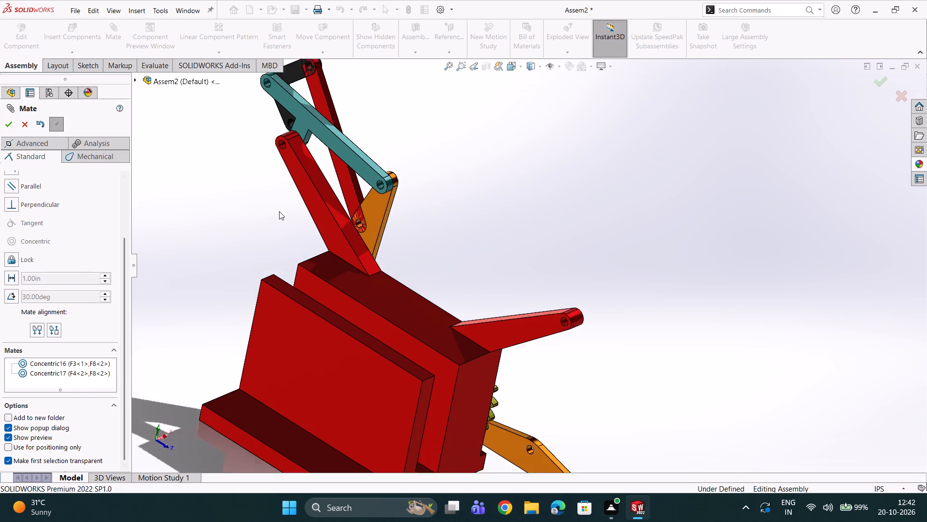
{"action": "scroll", "coordinate": [280, 211], "scroll_direction": "down", "scroll_amount": 1}
{"action": "scroll", "coordinate": [393, 209], "scroll_direction": "down", "scroll_amount": 2}
{"action": "scroll", "coordinate": [455, 204], "scroll_direction": "down", "scroll_amount": 2}
{"action": "middle_click_drag", "start_coordinate": [454, 203], "coordinate": [434, 210]}
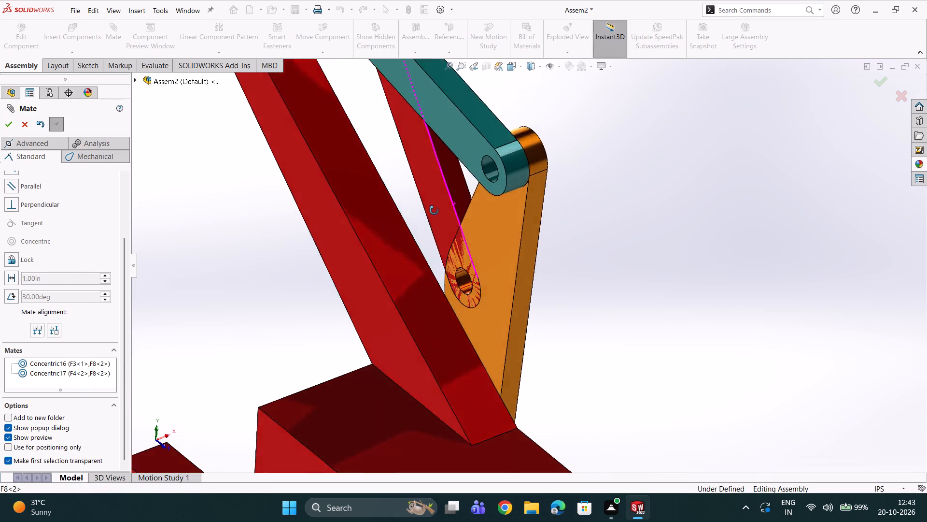
{"action": "middle_click_drag", "start_coordinate": [434, 210], "coordinate": [367, 220]}
{"action": "left_click", "coordinate": [483, 202]}
{"action": "middle_click_drag", "start_coordinate": [476, 205], "coordinate": [517, 193]}
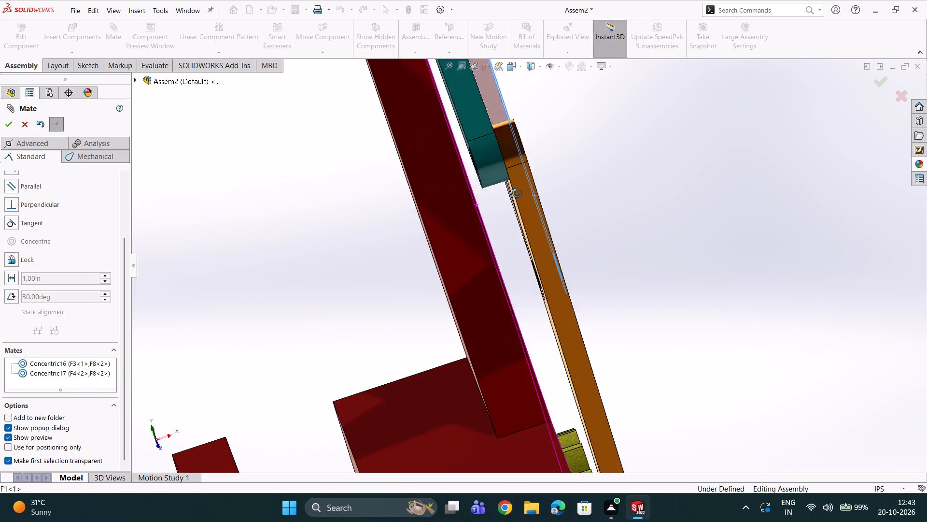
{"action": "middle_click_drag", "start_coordinate": [517, 193], "coordinate": [531, 187]}
{"action": "left_click", "coordinate": [553, 228]}
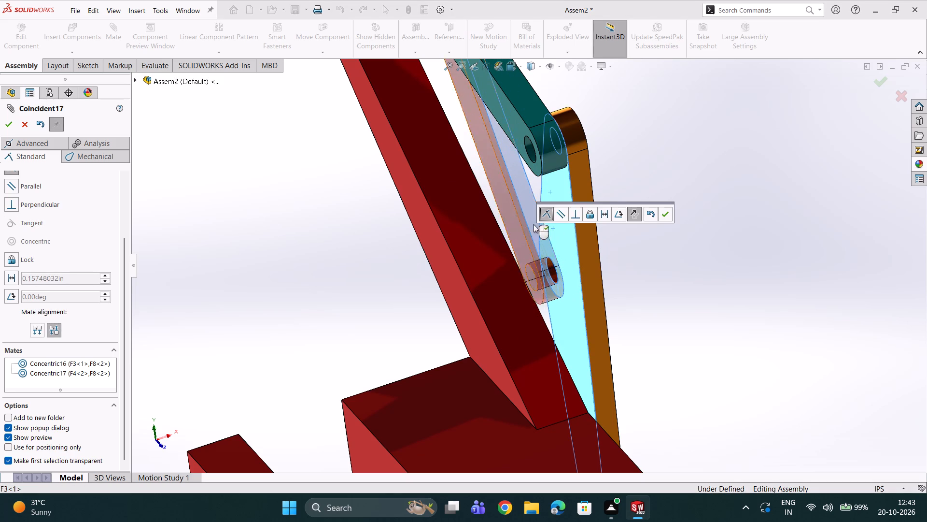
{"action": "left_click", "coordinate": [663, 211]}
Swing F8 about its joint on the upright F3 link, carrying F4 clear of F7.
{"action": "scroll", "coordinate": [638, 210], "scroll_direction": "up", "scroll_amount": 2}
{"action": "middle_click_drag", "start_coordinate": [608, 207], "coordinate": [605, 208]}
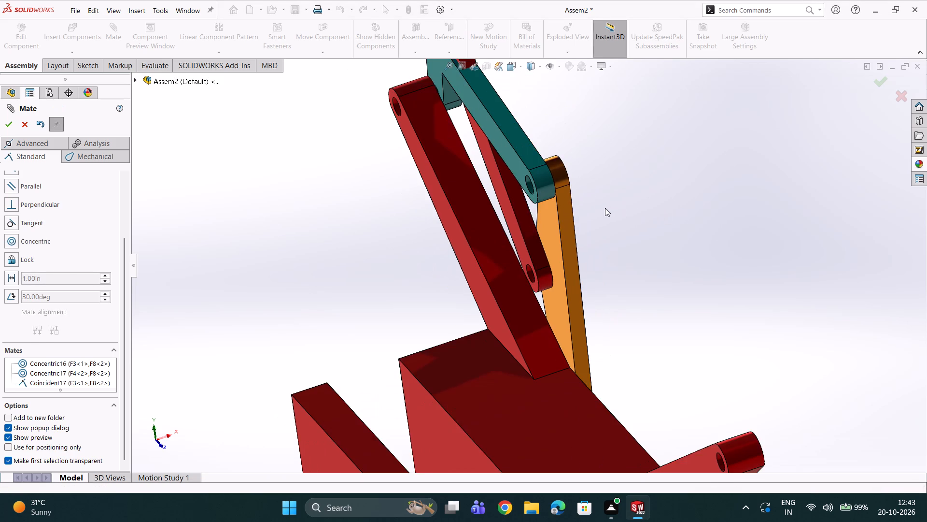
{"action": "middle_click_drag", "start_coordinate": [605, 208], "coordinate": [551, 187]}
{"action": "scroll", "coordinate": [551, 187], "scroll_direction": "up", "scroll_amount": 3}
{"action": "scroll", "coordinate": [572, 166], "scroll_direction": "down", "scroll_amount": 6}
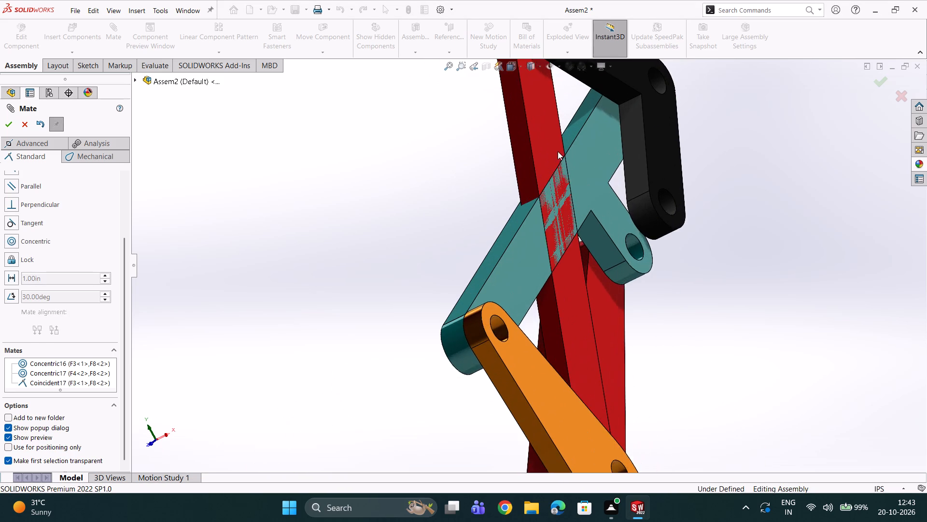
{"action": "scroll", "coordinate": [558, 151], "scroll_direction": "up", "scroll_amount": 6}
{"action": "scroll", "coordinate": [534, 221], "scroll_direction": "down", "scroll_amount": 4}
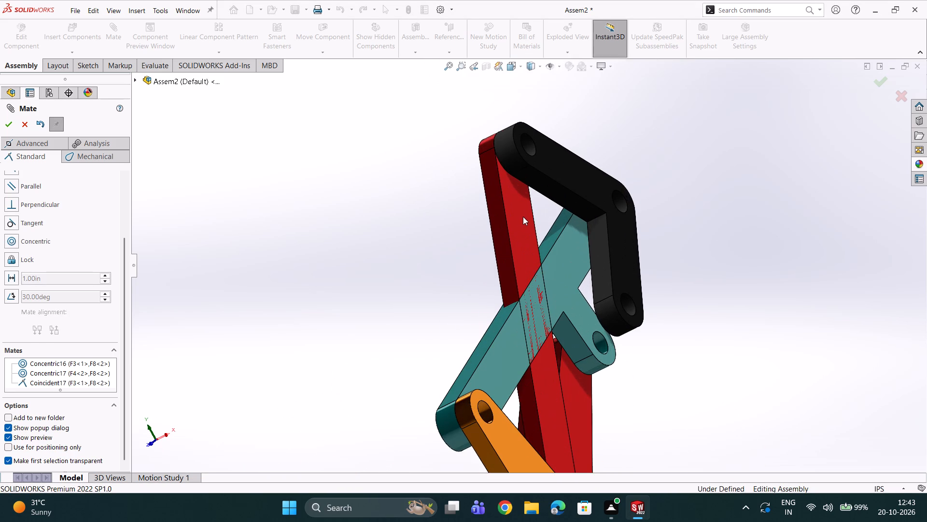
{"action": "scroll", "coordinate": [520, 217], "scroll_direction": "up", "scroll_amount": 2}
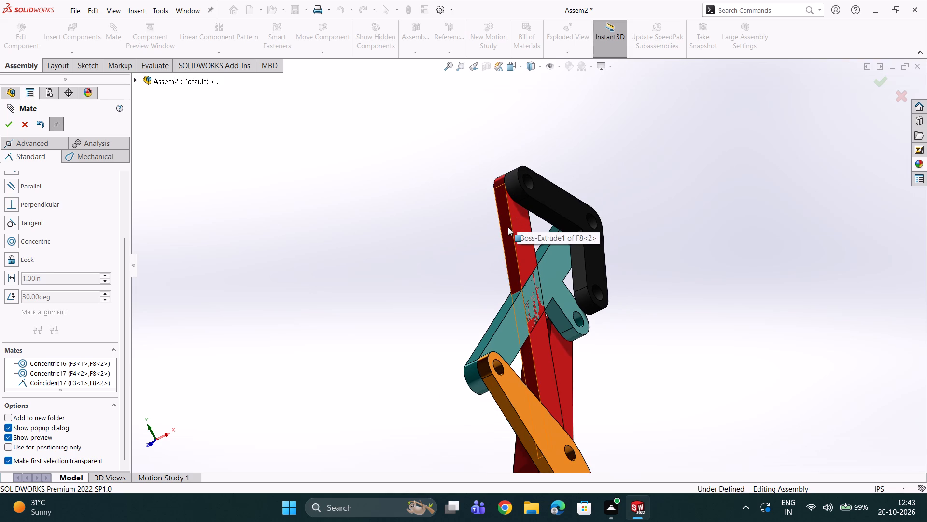
{"action": "left_click_drag", "start_coordinate": [508, 227], "coordinate": [619, 308]}
Move F4 well clear of F8 and F7, to the side of the linkage opposite F7's free end.
{"action": "scroll", "coordinate": [619, 294], "scroll_direction": "down", "scroll_amount": 3}
{"action": "scroll", "coordinate": [601, 305], "scroll_direction": "up", "scroll_amount": 4}
{"action": "scroll", "coordinate": [592, 310], "scroll_direction": "down", "scroll_amount": 1}
{"action": "scroll", "coordinate": [562, 289], "scroll_direction": "up", "scroll_amount": 2}
{"action": "scroll", "coordinate": [561, 289], "scroll_direction": "down", "scroll_amount": 2}
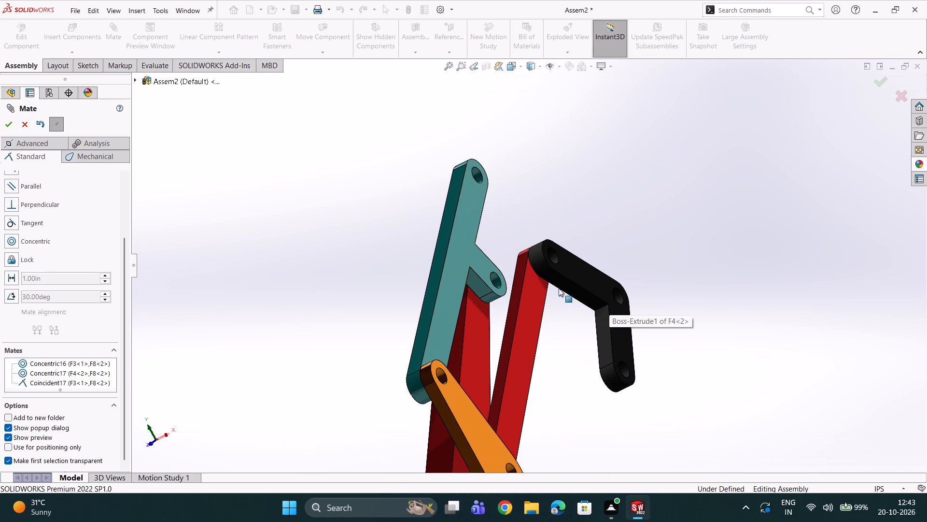
{"action": "left_click_drag", "start_coordinate": [611, 358], "coordinate": [797, 171]}
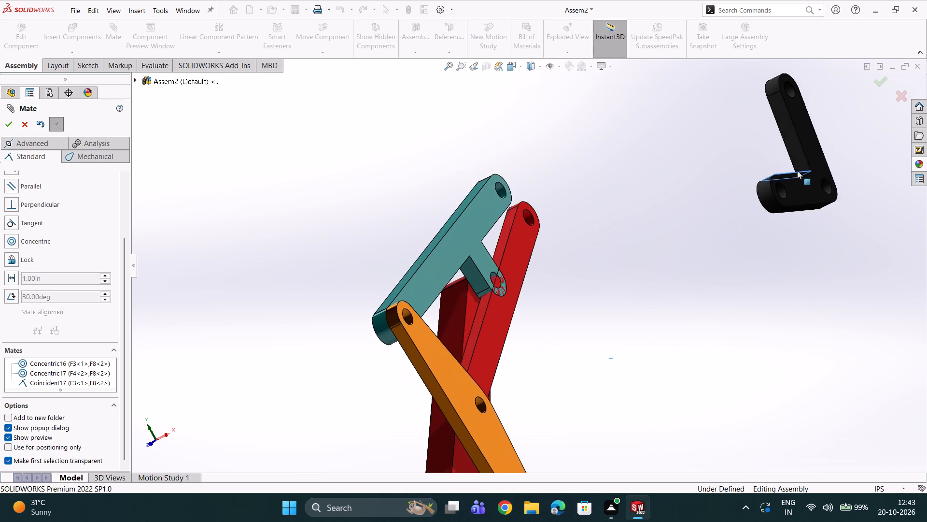
{"action": "left_click_drag", "start_coordinate": [797, 171], "coordinate": [797, 173]}
{"action": "left_click_drag", "start_coordinate": [799, 161], "coordinate": [202, 151]}
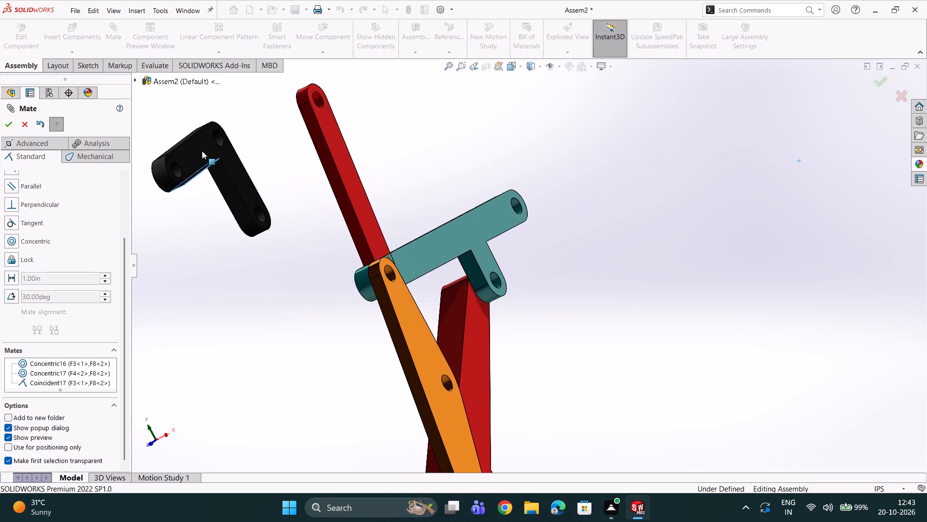
Slide F4 along its shared hole axis, bringing it closer to the upper end of F8.
{"action": "left_click_drag", "start_coordinate": [202, 151], "coordinate": [227, 144]}
{"action": "left_click_drag", "start_coordinate": [235, 134], "coordinate": [414, 49]}
Examine the linkage face-on and edge-on, checking where F8 crosses F7 and how F4 is spaced from F8.
{"action": "scroll", "coordinate": [427, 172], "scroll_direction": "up", "scroll_amount": 8}
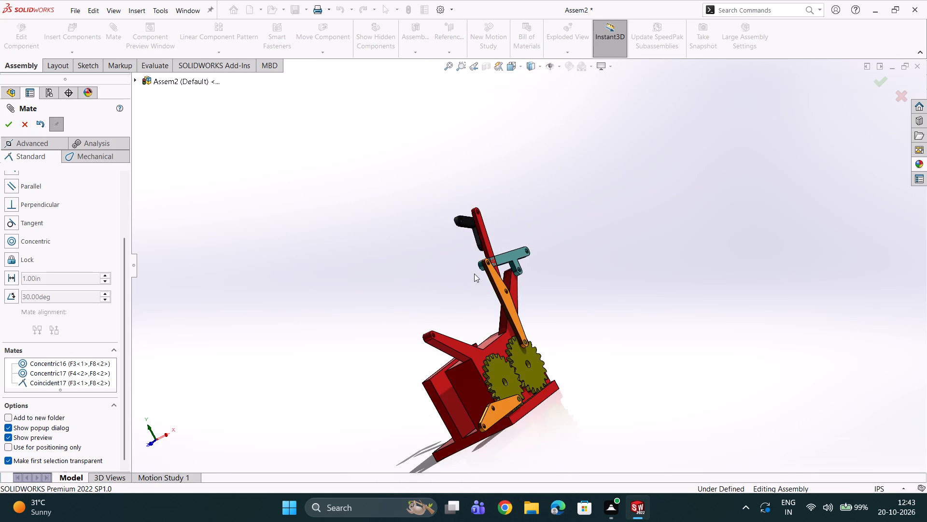
{"action": "middle_click_drag", "start_coordinate": [473, 274], "coordinate": [404, 403]}
{"action": "scroll", "coordinate": [489, 340], "scroll_direction": "down", "scroll_amount": 6}
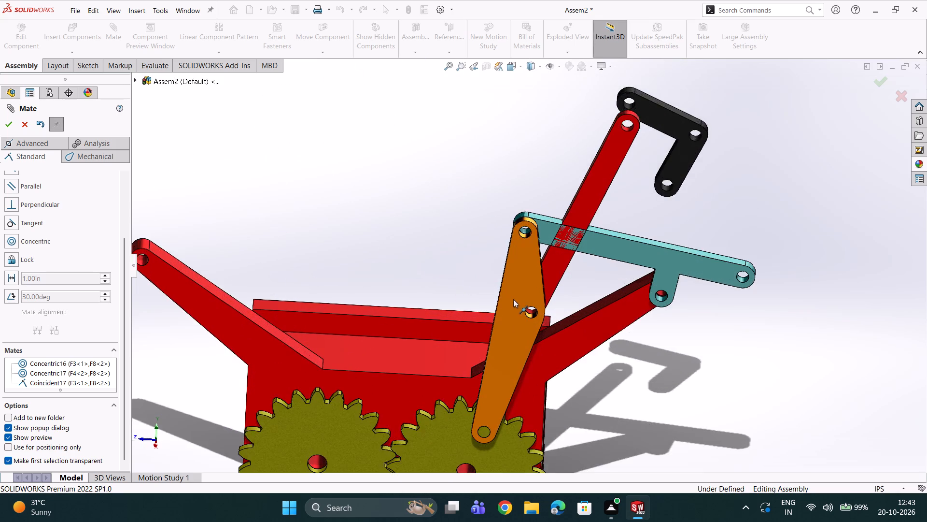
{"action": "scroll", "coordinate": [514, 297], "scroll_direction": "down", "scroll_amount": 6}
{"action": "scroll", "coordinate": [529, 255], "scroll_direction": "up", "scroll_amount": 4}
{"action": "scroll", "coordinate": [552, 222], "scroll_direction": "down", "scroll_amount": 6}
{"action": "scroll", "coordinate": [548, 197], "scroll_direction": "up", "scroll_amount": 3}
{"action": "scroll", "coordinate": [601, 181], "scroll_direction": "up", "scroll_amount": 4}
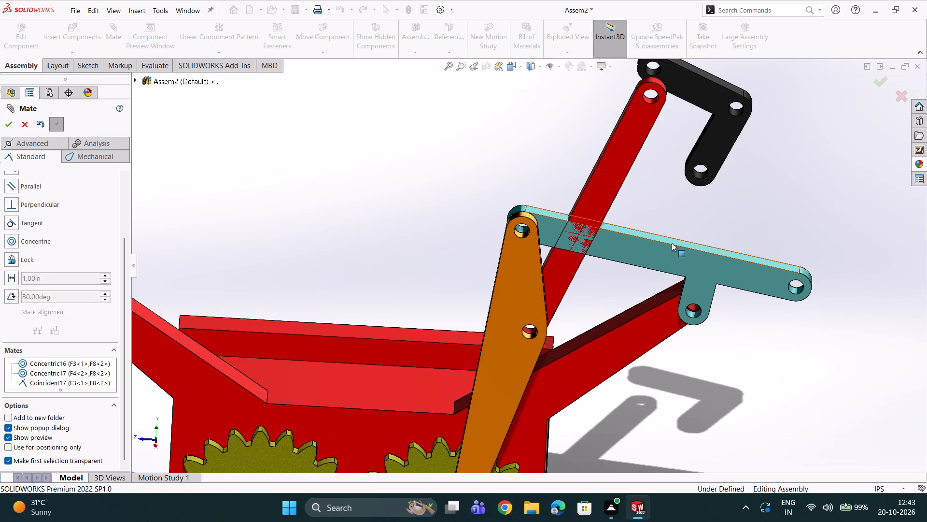
{"action": "scroll", "coordinate": [672, 243], "scroll_direction": "up", "scroll_amount": 1}
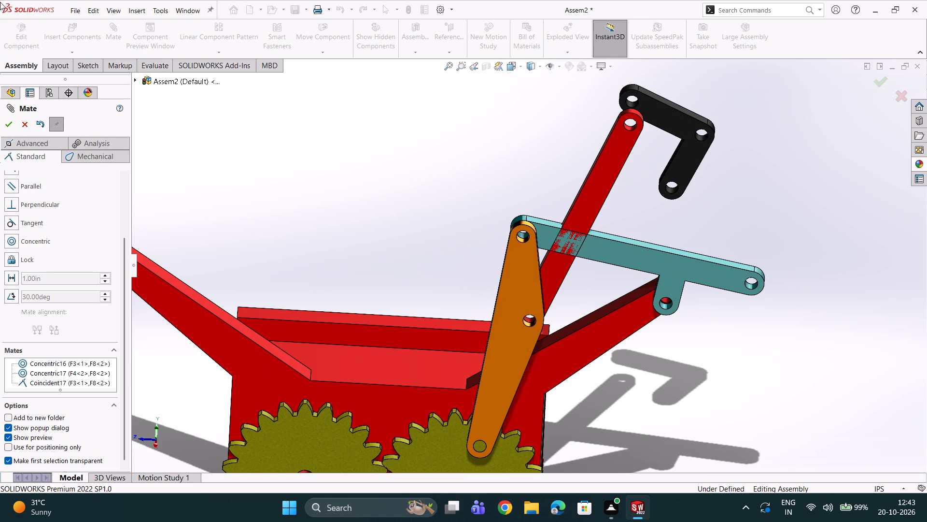
{"action": "scroll", "coordinate": [354, 49], "scroll_direction": "up", "scroll_amount": 3}
{"action": "scroll", "coordinate": [612, 196], "scroll_direction": "up", "scroll_amount": 2}
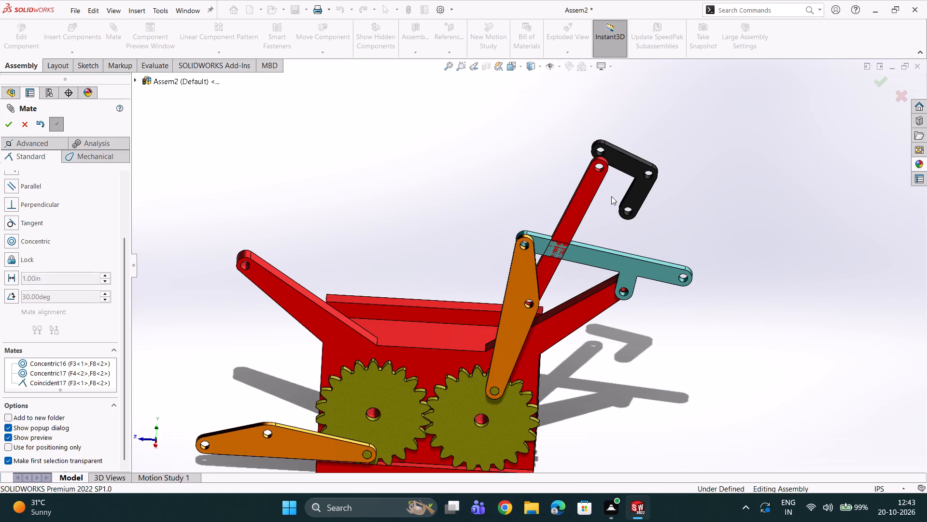
{"action": "scroll", "coordinate": [607, 199], "scroll_direction": "down", "scroll_amount": 2}
{"action": "scroll", "coordinate": [593, 210], "scroll_direction": "up", "scroll_amount": 2}
{"action": "middle_click_drag", "start_coordinate": [579, 214], "coordinate": [548, 211]}
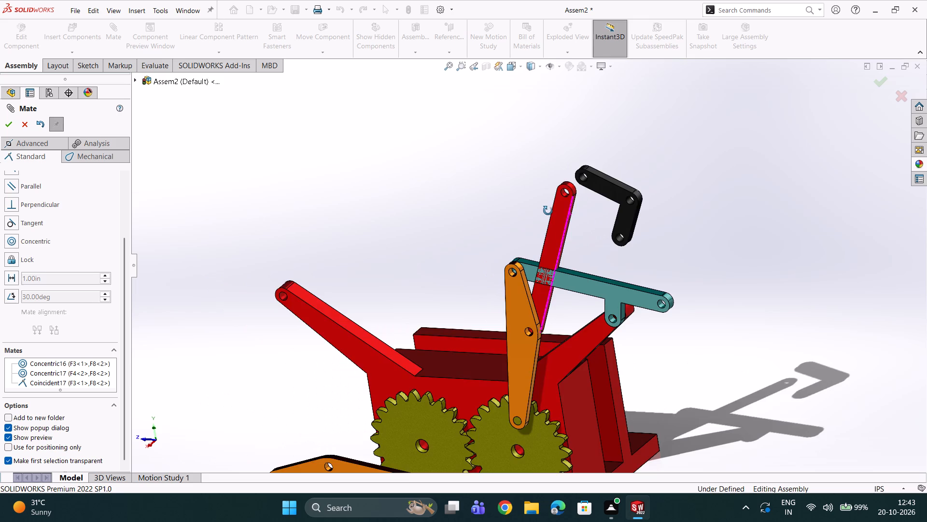
{"action": "middle_click_drag", "start_coordinate": [548, 211], "coordinate": [482, 203]}
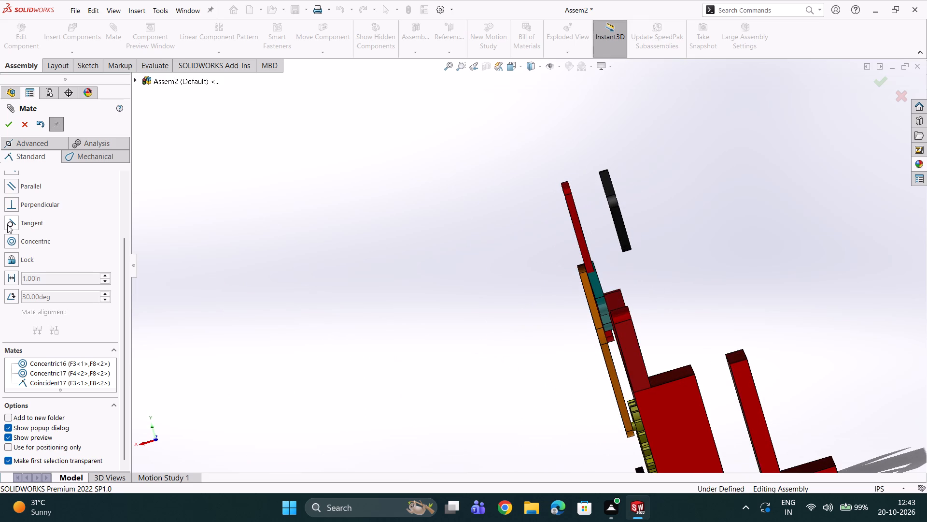
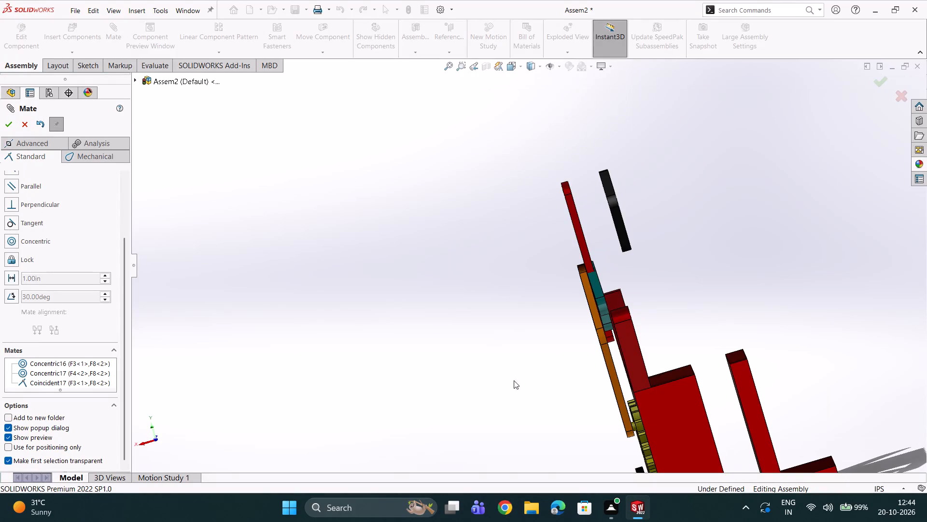
Move the black angled link and the red bar it is joined to so their holed ends are close together.
{"action": "scroll", "coordinate": [657, 335], "scroll_direction": "down", "scroll_amount": 4}
{"action": "middle_click_drag", "start_coordinate": [620, 217], "coordinate": [519, 249]}
{"action": "scroll", "coordinate": [519, 249], "scroll_direction": "up", "scroll_amount": 5}
{"action": "scroll", "coordinate": [519, 250], "scroll_direction": "down", "scroll_amount": 1}
{"action": "middle_click_drag", "start_coordinate": [519, 252], "coordinate": [638, 357]}
{"action": "scroll", "coordinate": [597, 328], "scroll_direction": "down", "scroll_amount": 4}
{"action": "scroll", "coordinate": [530, 206], "scroll_direction": "down", "scroll_amount": 1}
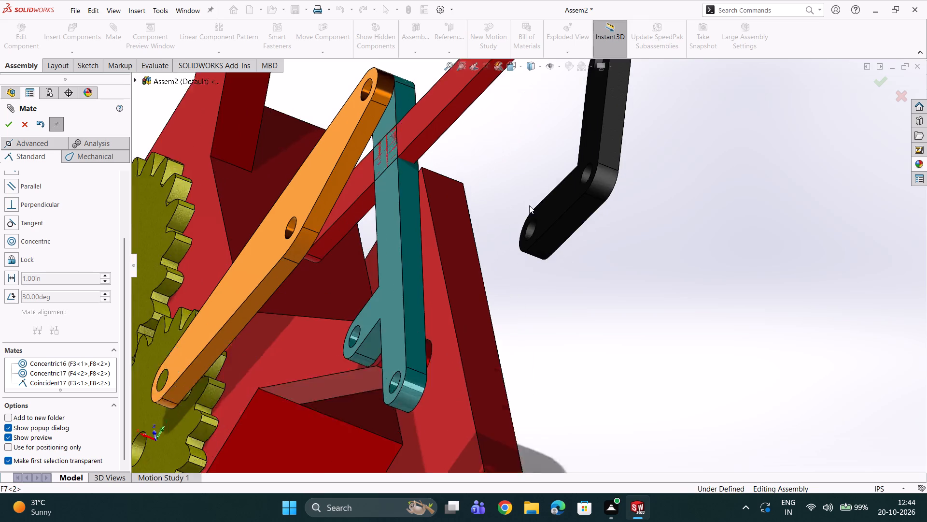
{"action": "scroll", "coordinate": [529, 205], "scroll_direction": "down", "scroll_amount": 3}
{"action": "middle_click_drag", "start_coordinate": [503, 163], "coordinate": [526, 155]}
{"action": "scroll", "coordinate": [539, 180], "scroll_direction": "up", "scroll_amount": 5}
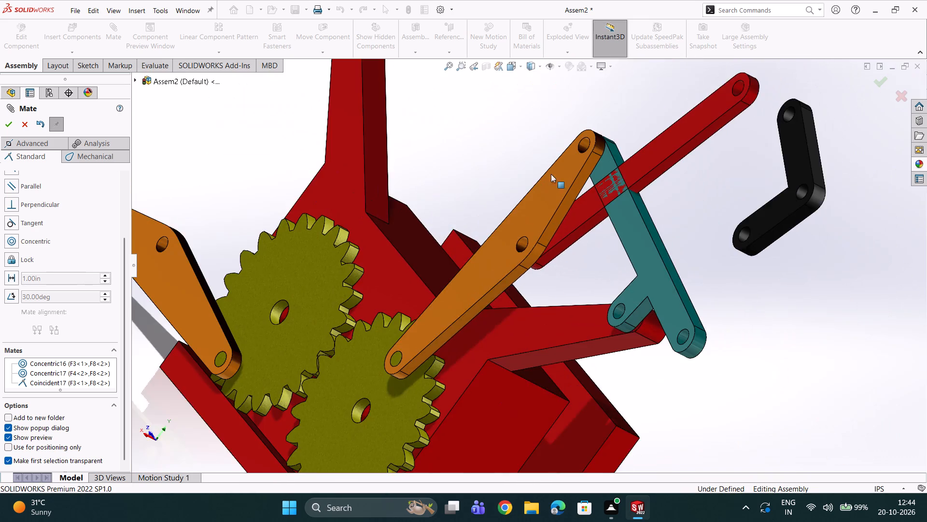
{"action": "scroll", "coordinate": [642, 114], "scroll_direction": "up", "scroll_amount": 1}
{"action": "scroll", "coordinate": [642, 116], "scroll_direction": "down", "scroll_amount": 4}
{"action": "scroll", "coordinate": [654, 213], "scroll_direction": "up", "scroll_amount": 3}
{"action": "scroll", "coordinate": [662, 213], "scroll_direction": "down", "scroll_amount": 3}
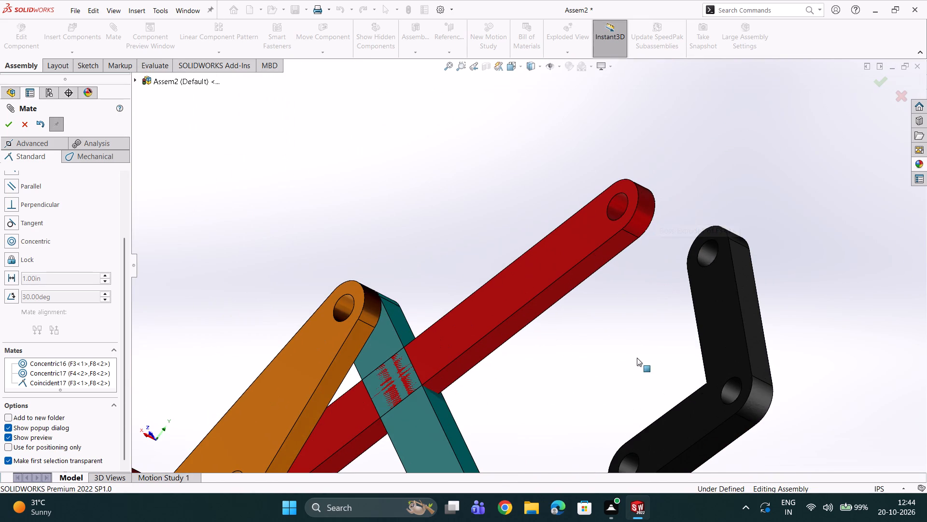
{"action": "left_click_drag", "start_coordinate": [724, 333], "coordinate": [667, 302]}
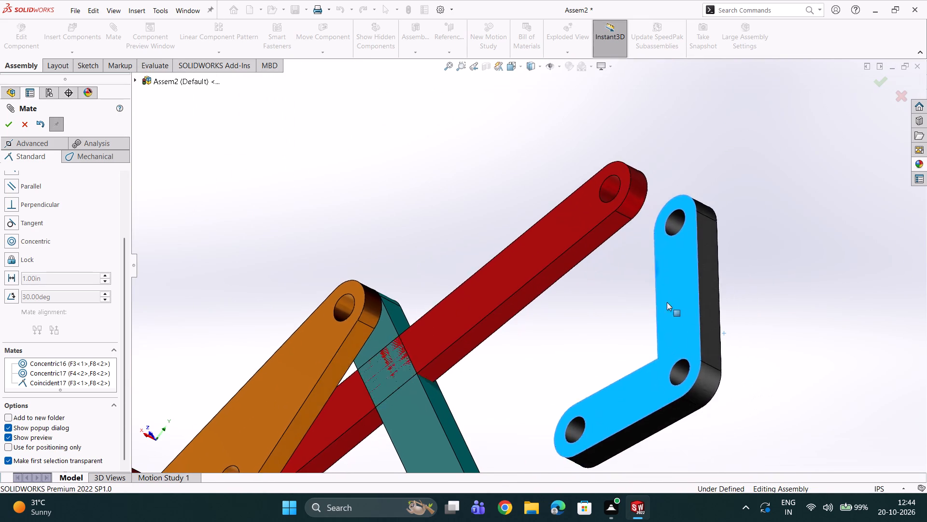
{"action": "left_click_drag", "start_coordinate": [667, 302], "coordinate": [614, 229]}
{"action": "left_click_drag", "start_coordinate": [606, 214], "coordinate": [584, 125]}
{"action": "scroll", "coordinate": [603, 170], "scroll_direction": "down", "scroll_amount": 2}
{"action": "left_click_drag", "start_coordinate": [603, 169], "coordinate": [710, 235]}
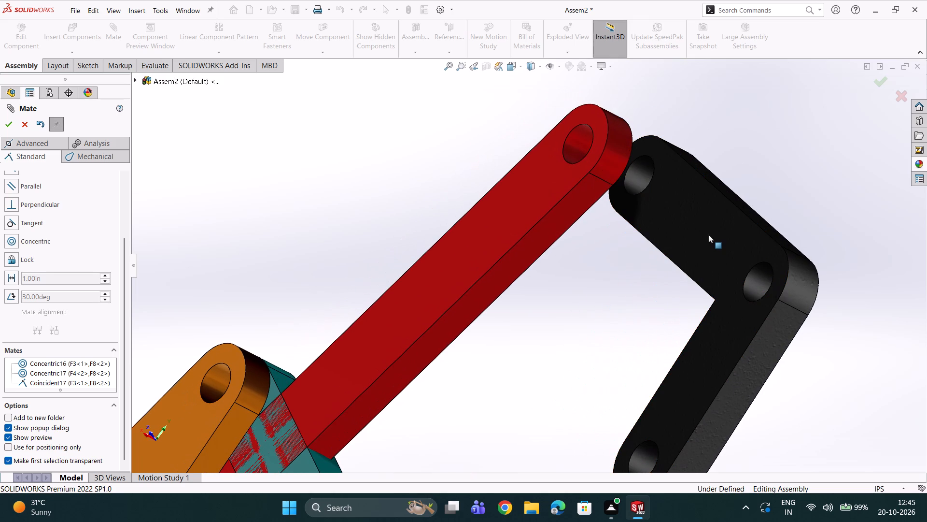
Add a coincident mate between the flat face of the black angled link and the flat face of the red bar.
{"action": "scroll", "coordinate": [713, 226], "scroll_direction": "down", "scroll_amount": 2}
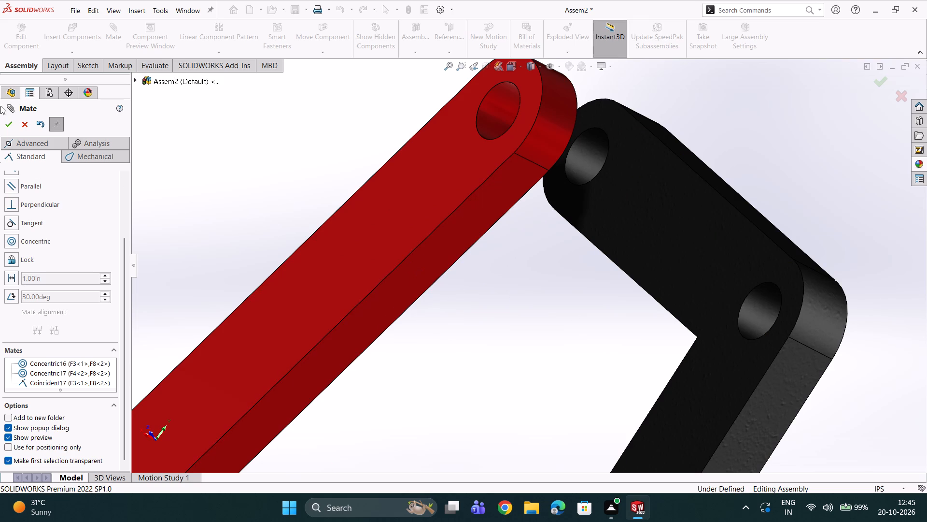
{"action": "scroll", "coordinate": [46, 211], "scroll_direction": "up", "scroll_amount": 3}
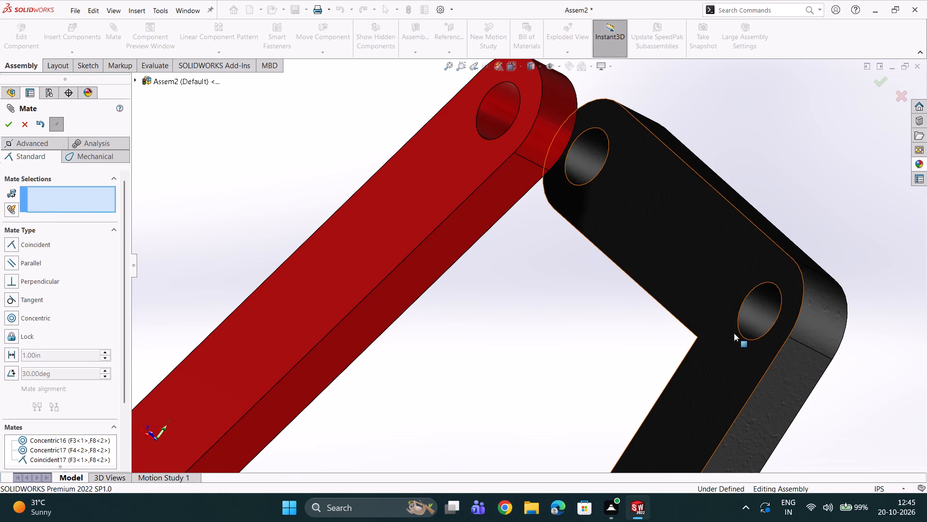
{"action": "middle_click_drag", "start_coordinate": [724, 322], "coordinate": [596, 355]}
{"action": "left_click", "coordinate": [797, 273]}
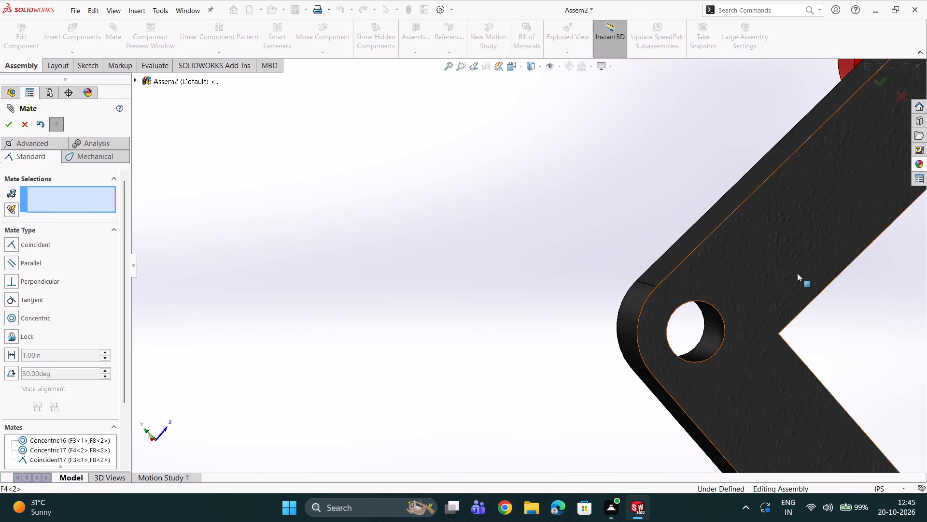
{"action": "scroll", "coordinate": [792, 259], "scroll_direction": "up", "scroll_amount": 2}
{"action": "middle_click_drag", "start_coordinate": [604, 143], "coordinate": [672, 208]}
{"action": "scroll", "coordinate": [568, 152], "scroll_direction": "up", "scroll_amount": 1}
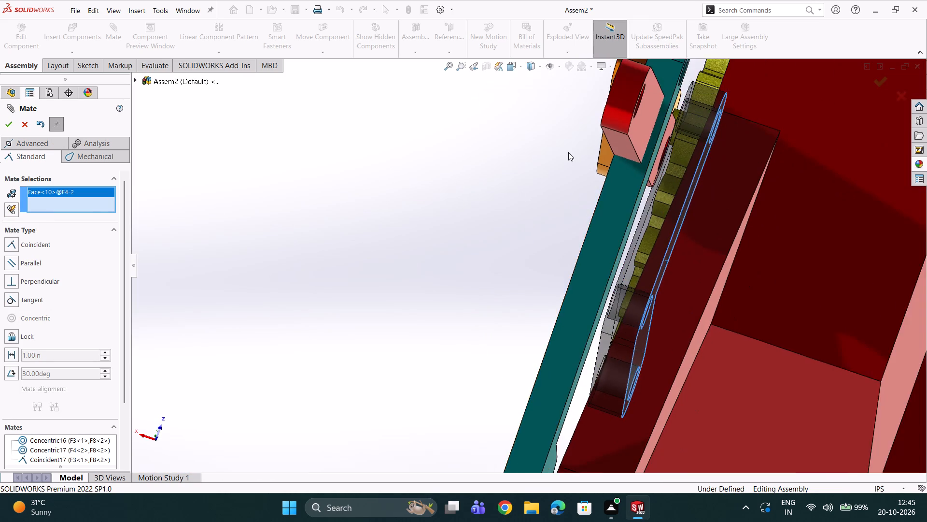
{"action": "middle_click_drag", "start_coordinate": [569, 152], "coordinate": [587, 152]}
{"action": "left_click", "coordinate": [730, 130]}
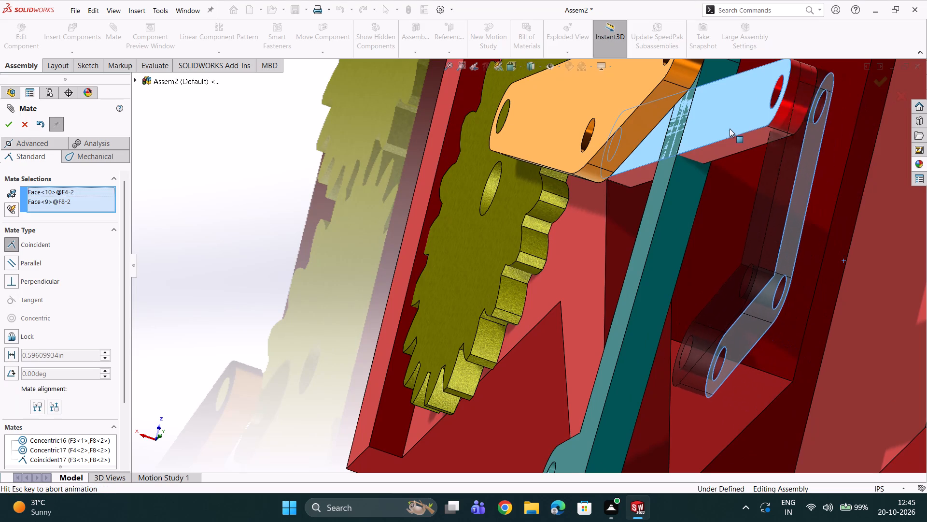
{"action": "left_click", "coordinate": [864, 120]}
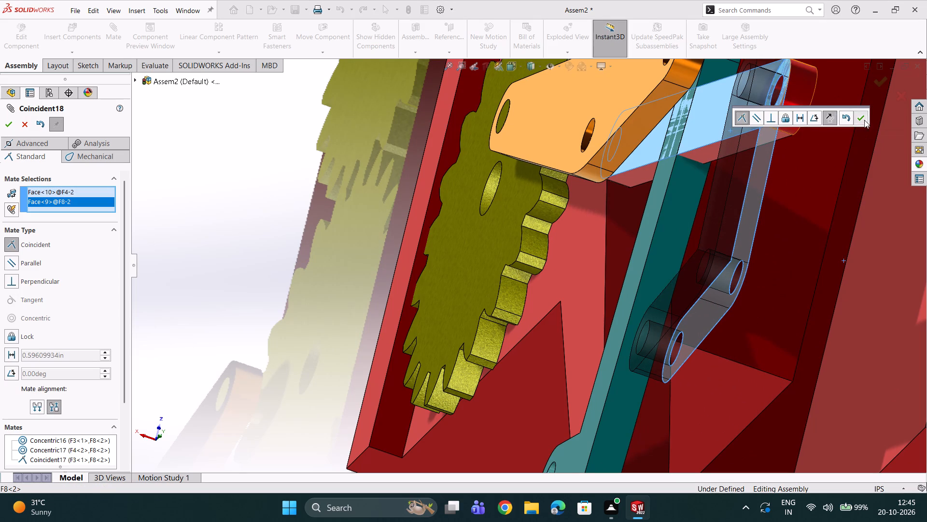
Swing the red bar with its black link down below the gear housing, leaving no bar face in the mate selection.
{"action": "scroll", "coordinate": [717, 215], "scroll_direction": "up", "scroll_amount": 3}
{"action": "middle_click_drag", "start_coordinate": [672, 250], "coordinate": [719, 274]}
{"action": "scroll", "coordinate": [719, 274], "scroll_direction": "up", "scroll_amount": 4}
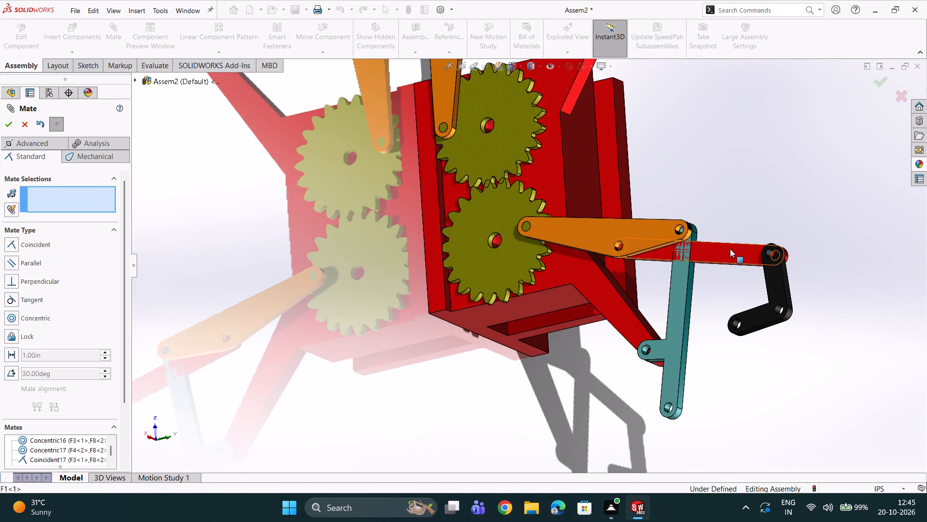
{"action": "left_click_drag", "start_coordinate": [730, 249], "coordinate": [570, 375]}
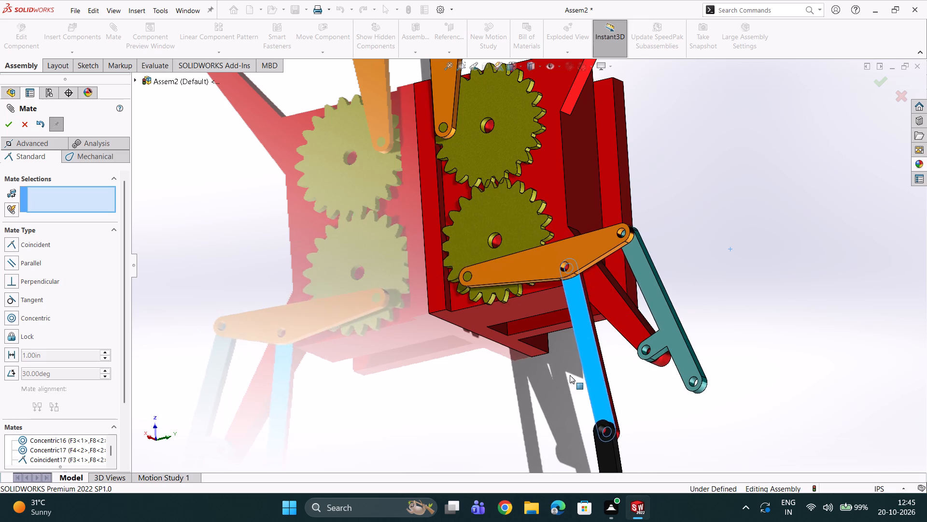
{"action": "left_click_drag", "start_coordinate": [570, 375], "coordinate": [517, 361]}
{"action": "left_click", "coordinate": [517, 361]}
{"action": "scroll", "coordinate": [541, 450], "scroll_direction": "up", "scroll_amount": 2}
{"action": "scroll", "coordinate": [486, 432], "scroll_direction": "down", "scroll_amount": 5}
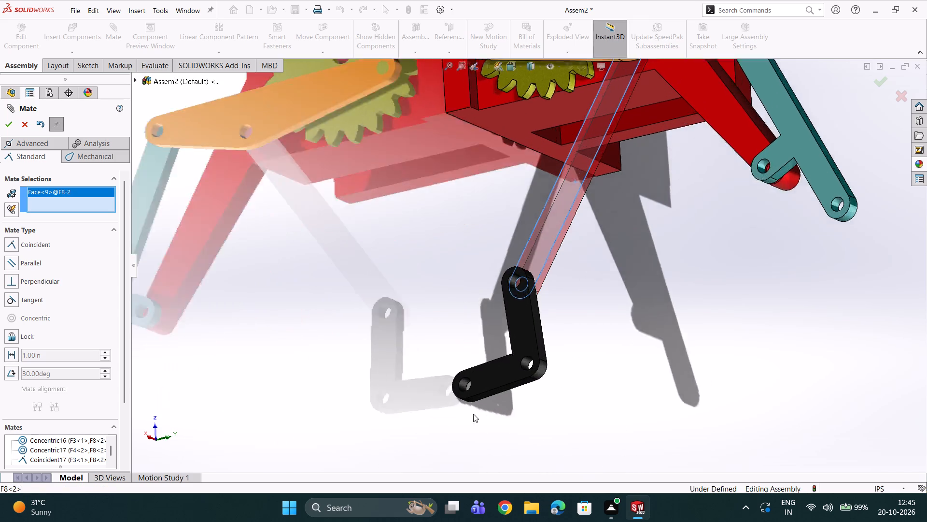
{"action": "scroll", "coordinate": [473, 414], "scroll_direction": "down", "scroll_amount": 2}
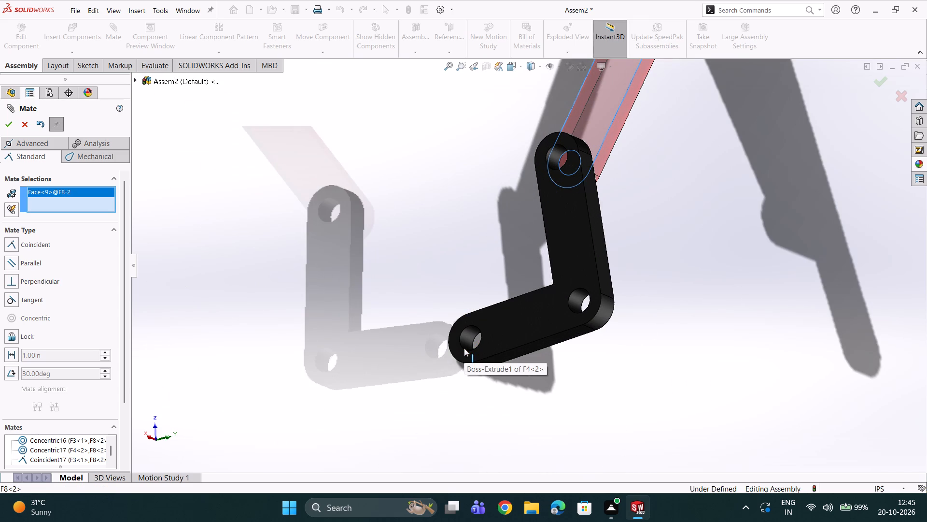
{"action": "scroll", "coordinate": [547, 290], "scroll_direction": "down", "scroll_amount": 2}
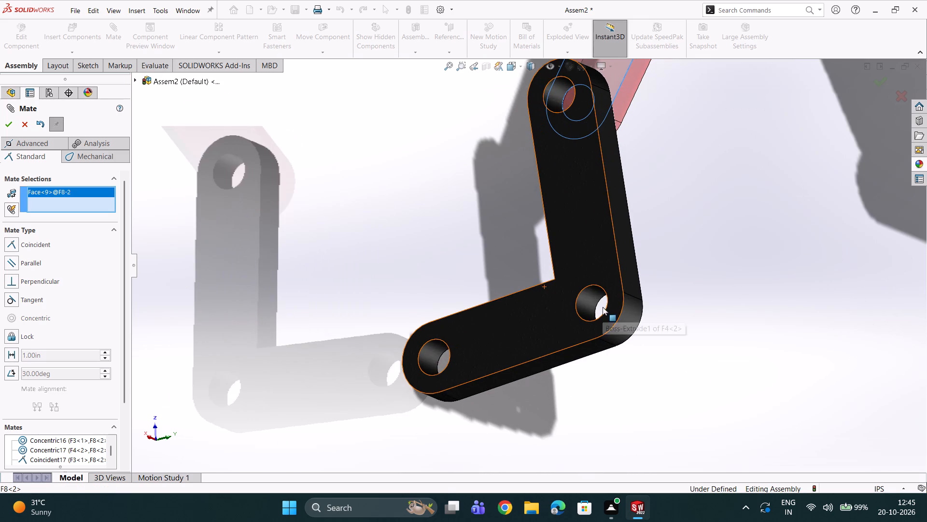
{"action": "left_click", "coordinate": [73, 197]}
{"action": "right_click", "coordinate": [72, 197]}
{"action": "left_click", "coordinate": [92, 222]}
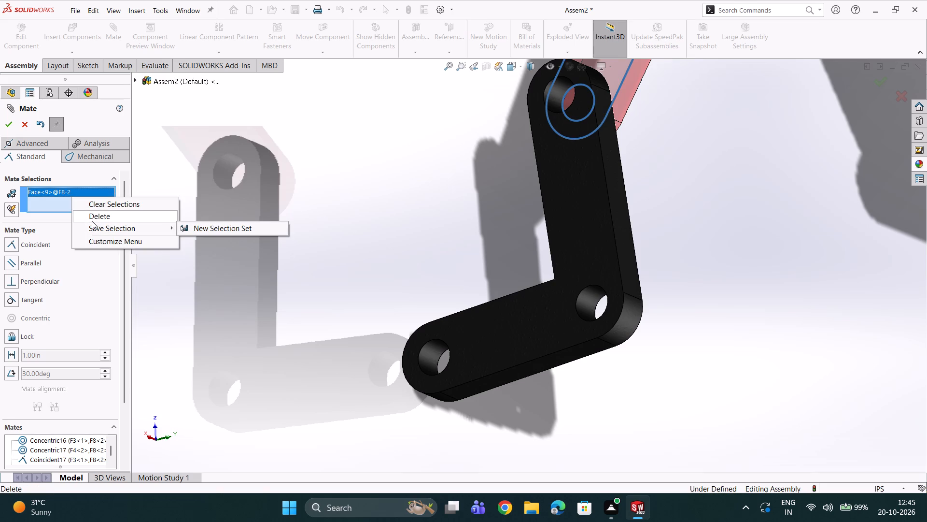
{"action": "left_click", "coordinate": [93, 218]}
Add a concentric mate between the black link's corner hole and the lower end hole of the teal link.
{"action": "scroll", "coordinate": [646, 354], "scroll_direction": "down", "scroll_amount": 2}
{"action": "scroll", "coordinate": [514, 284], "scroll_direction": "down", "scroll_amount": 2}
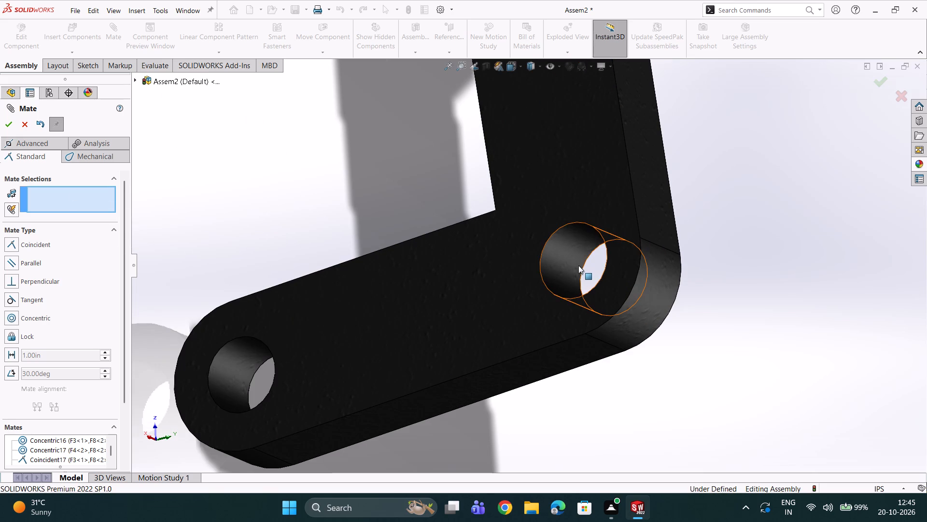
{"action": "left_click", "coordinate": [578, 266]}
{"action": "scroll", "coordinate": [598, 268], "scroll_direction": "up", "scroll_amount": 10}
{"action": "scroll", "coordinate": [634, 203], "scroll_direction": "up", "scroll_amount": 3}
{"action": "scroll", "coordinate": [636, 201], "scroll_direction": "down", "scroll_amount": 1}
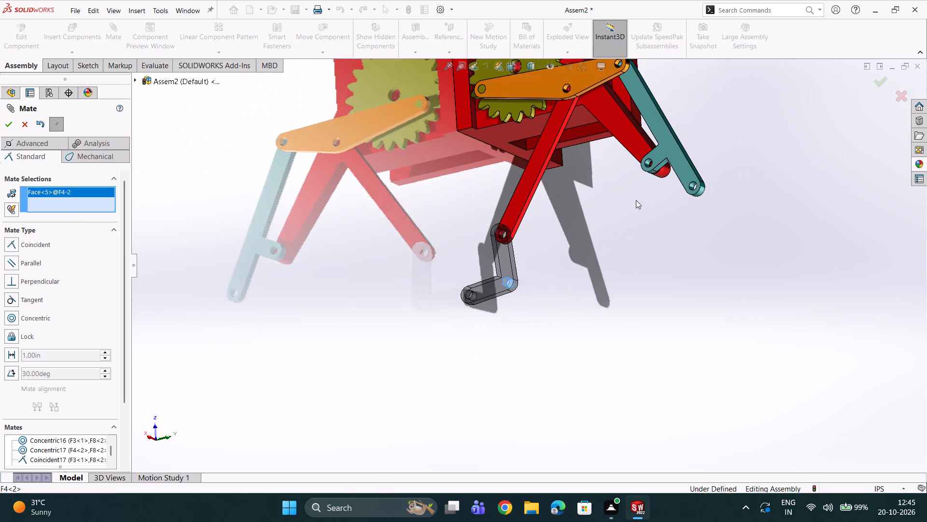
{"action": "scroll", "coordinate": [636, 200], "scroll_direction": "down", "scroll_amount": 2}
{"action": "scroll", "coordinate": [670, 174], "scroll_direction": "down", "scroll_amount": 6}
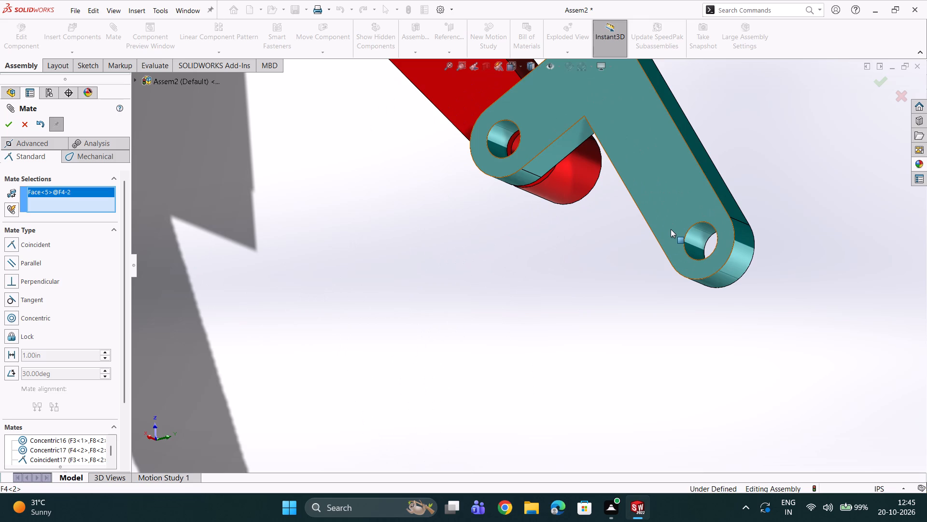
{"action": "scroll", "coordinate": [671, 229], "scroll_direction": "down", "scroll_amount": 2}
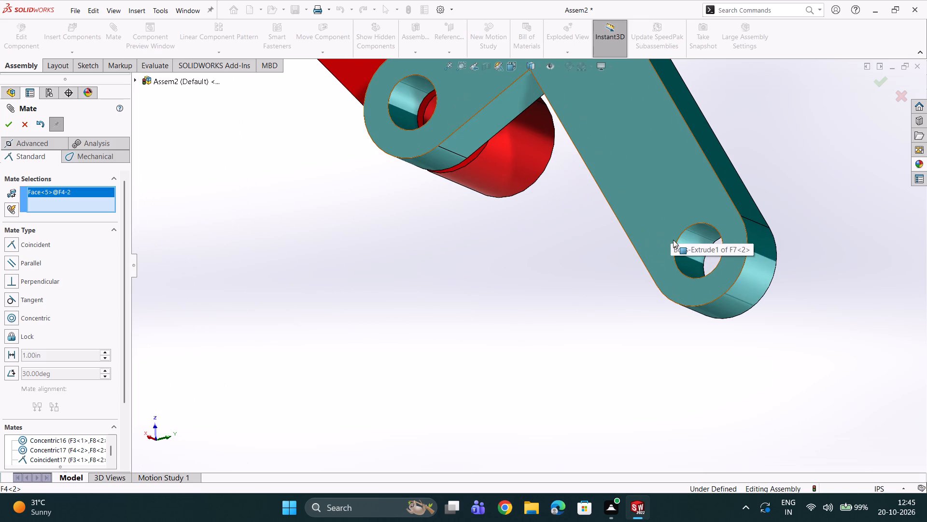
{"action": "scroll", "coordinate": [673, 240], "scroll_direction": "down", "scroll_amount": 2}
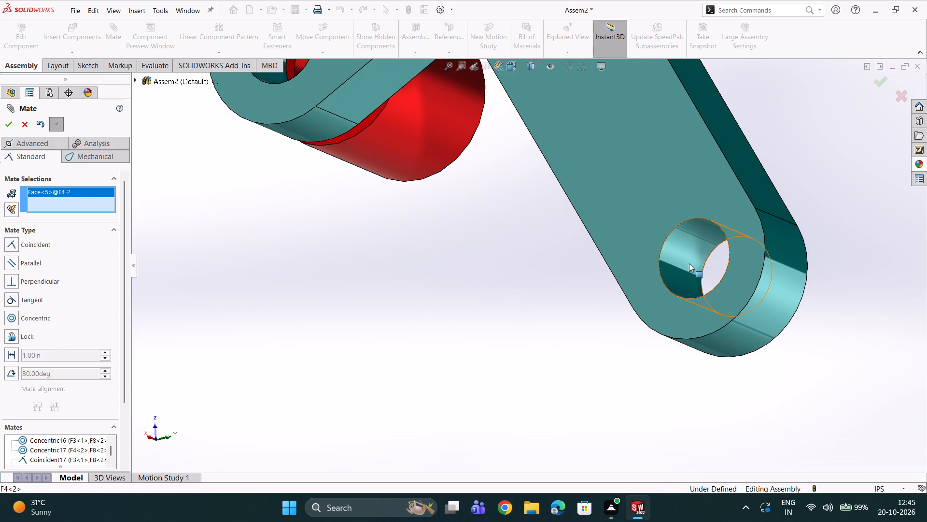
{"action": "left_click", "coordinate": [689, 263]}
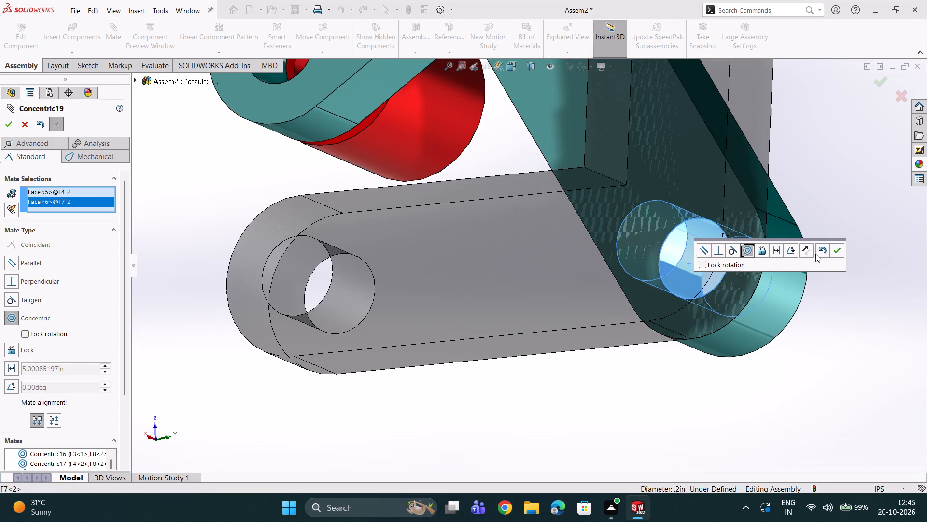
{"action": "left_click", "coordinate": [842, 250]}
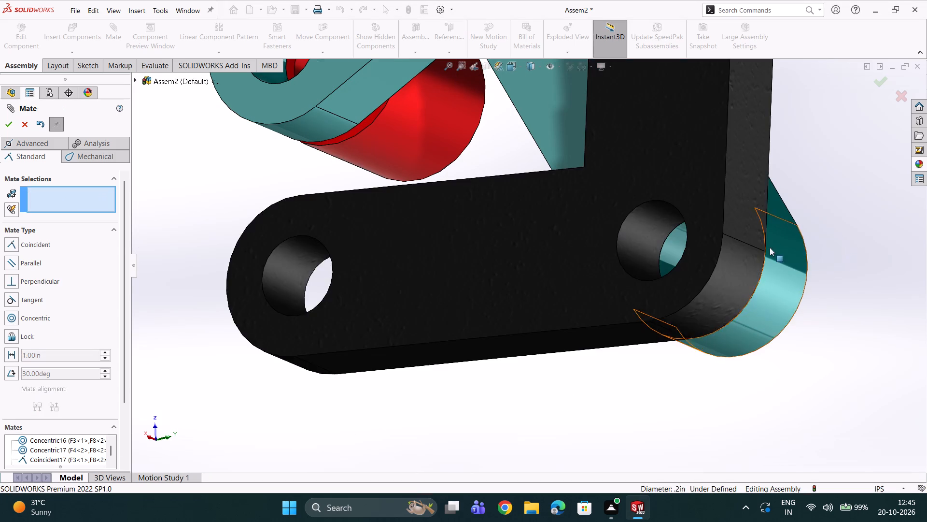
Move the teal link and examine from both sides how the black, teal and red links sit together.
{"action": "scroll", "coordinate": [769, 247], "scroll_direction": "up", "scroll_amount": 3}
{"action": "scroll", "coordinate": [646, 198], "scroll_direction": "up", "scroll_amount": 3}
{"action": "scroll", "coordinate": [556, 157], "scroll_direction": "up", "scroll_amount": 2}
{"action": "scroll", "coordinate": [544, 178], "scroll_direction": "down", "scroll_amount": 3}
{"action": "middle_click_drag", "start_coordinate": [530, 181], "coordinate": [448, 140]}
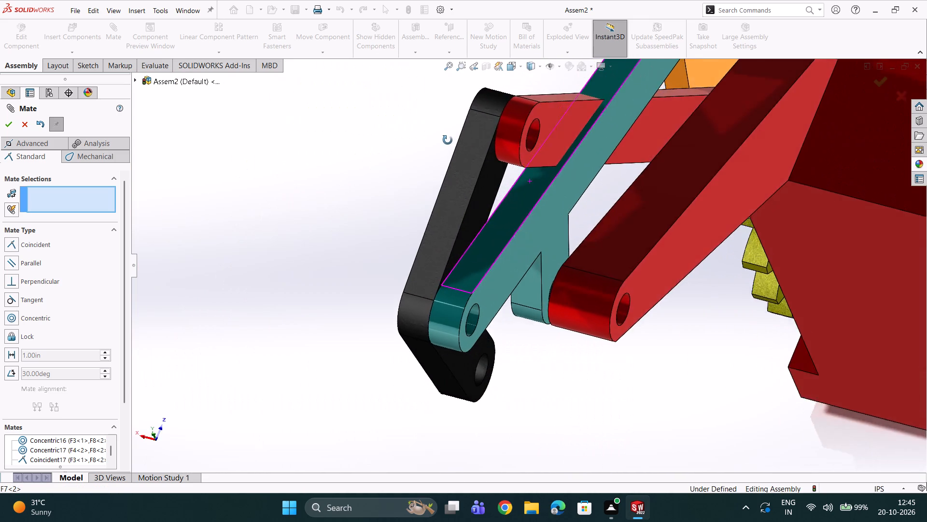
{"action": "middle_click_drag", "start_coordinate": [448, 140], "coordinate": [430, 106]}
{"action": "scroll", "coordinate": [430, 105], "scroll_direction": "up", "scroll_amount": 1}
{"action": "scroll", "coordinate": [450, 120], "scroll_direction": "down", "scroll_amount": 2}
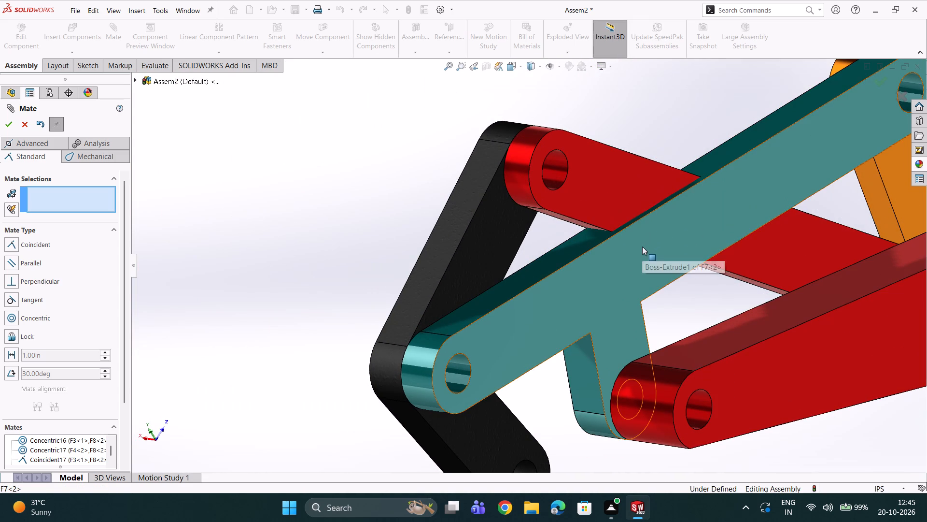
{"action": "left_click_drag", "start_coordinate": [629, 250], "coordinate": [673, 274]}
{"action": "left_click", "coordinate": [665, 270]}
{"action": "scroll", "coordinate": [665, 295], "scroll_direction": "up", "scroll_amount": 1}
{"action": "middle_click_drag", "start_coordinate": [660, 285], "coordinate": [664, 285]}
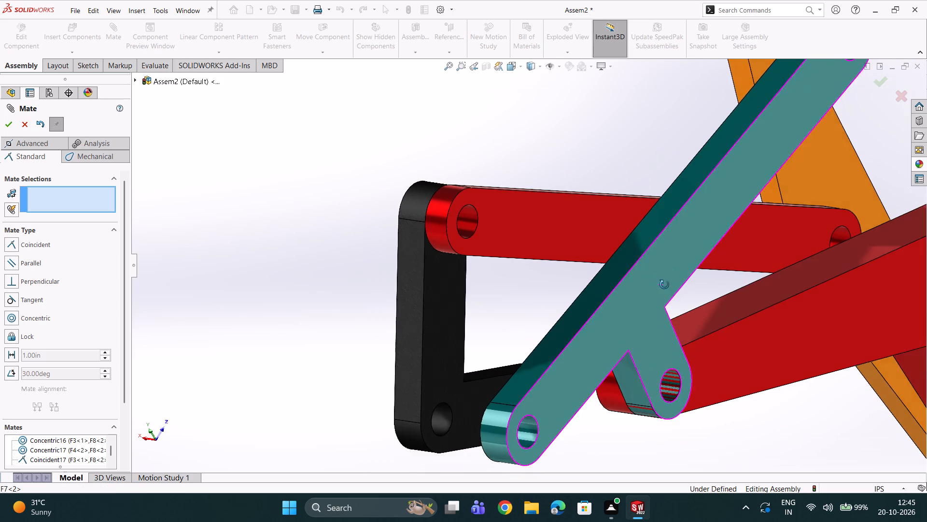
{"action": "middle_click_drag", "start_coordinate": [664, 285], "coordinate": [772, 244]}
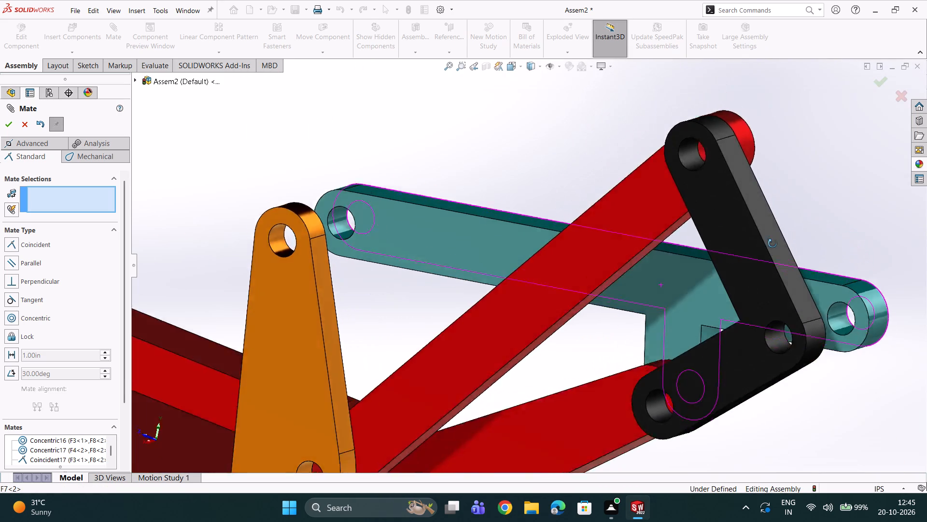
{"action": "middle_click_drag", "start_coordinate": [772, 244], "coordinate": [786, 324]}
{"action": "scroll", "coordinate": [709, 326], "scroll_direction": "down", "scroll_amount": 2}
{"action": "scroll", "coordinate": [590, 317], "scroll_direction": "down", "scroll_amount": 2}
{"action": "scroll", "coordinate": [582, 314], "scroll_direction": "up", "scroll_amount": 2}
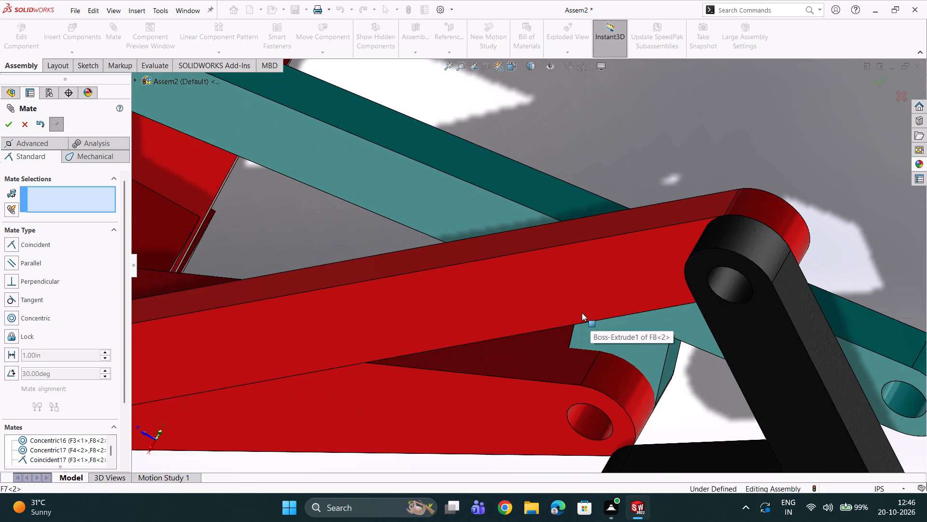
{"action": "scroll", "coordinate": [615, 297], "scroll_direction": "down", "scroll_amount": 1}
{"action": "scroll", "coordinate": [606, 300], "scroll_direction": "up", "scroll_amount": 5}
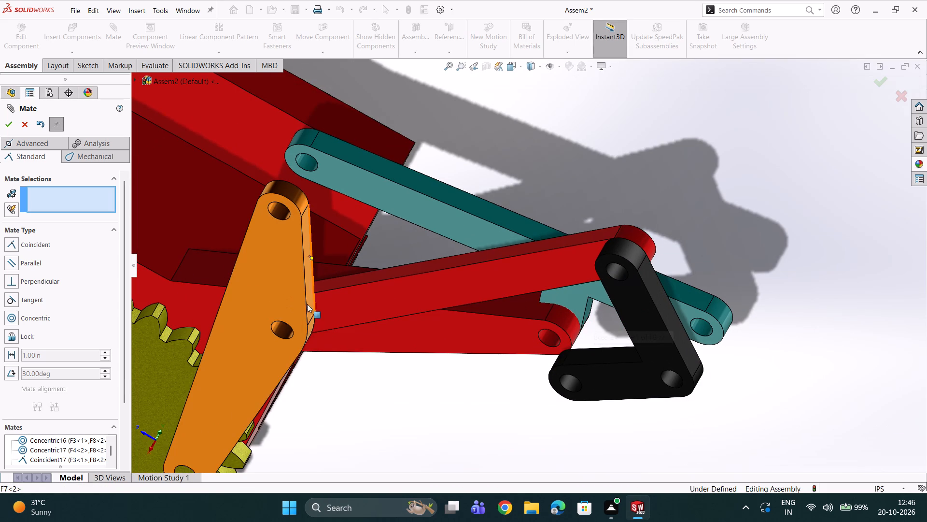
Swing the orange link down, check the black, teal and red link stacking from several angles, and close the Mate command.
{"action": "left_click_drag", "start_coordinate": [289, 286], "coordinate": [305, 311]}
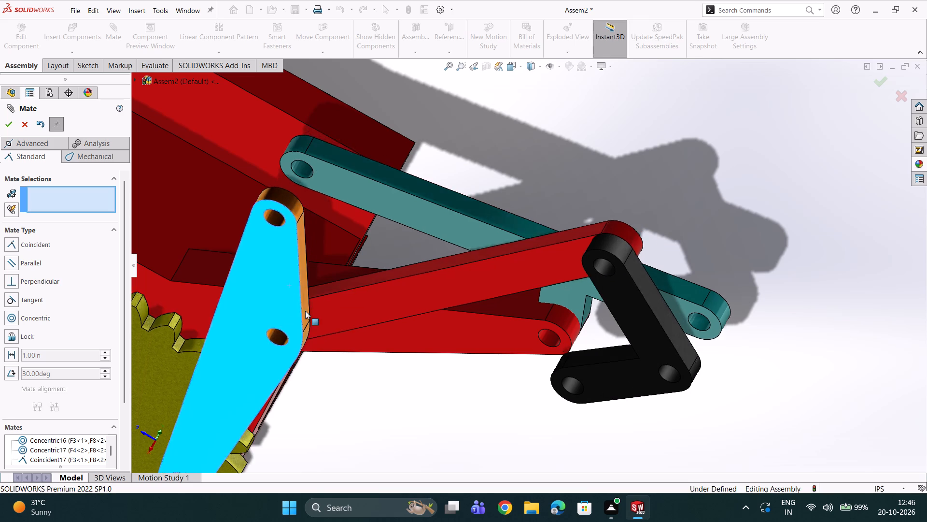
{"action": "left_click_drag", "start_coordinate": [305, 311], "coordinate": [449, 519]}
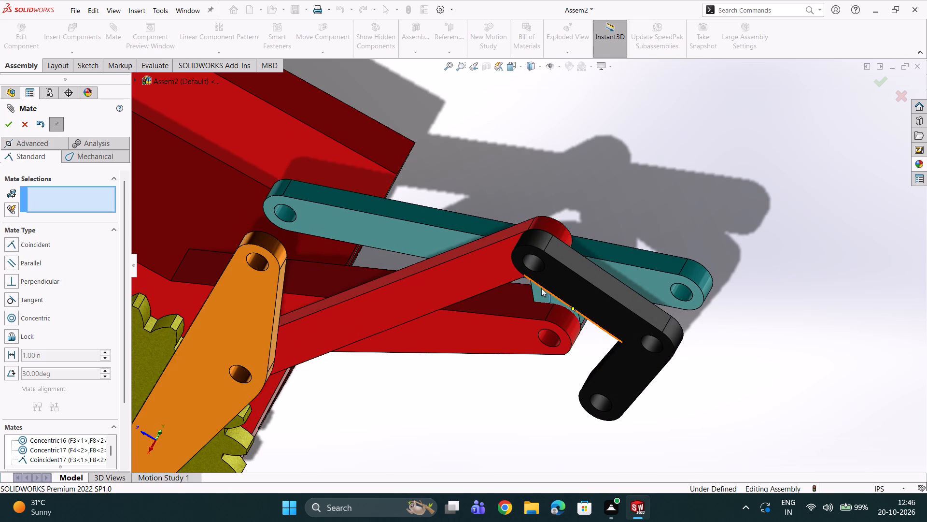
{"action": "scroll", "coordinate": [536, 305], "scroll_direction": "down", "scroll_amount": 3}
{"action": "middle_click_drag", "start_coordinate": [547, 290], "coordinate": [483, 313]}
{"action": "scroll", "coordinate": [511, 310], "scroll_direction": "down", "scroll_amount": 1}
{"action": "scroll", "coordinate": [483, 313], "scroll_direction": "up", "scroll_amount": 1}
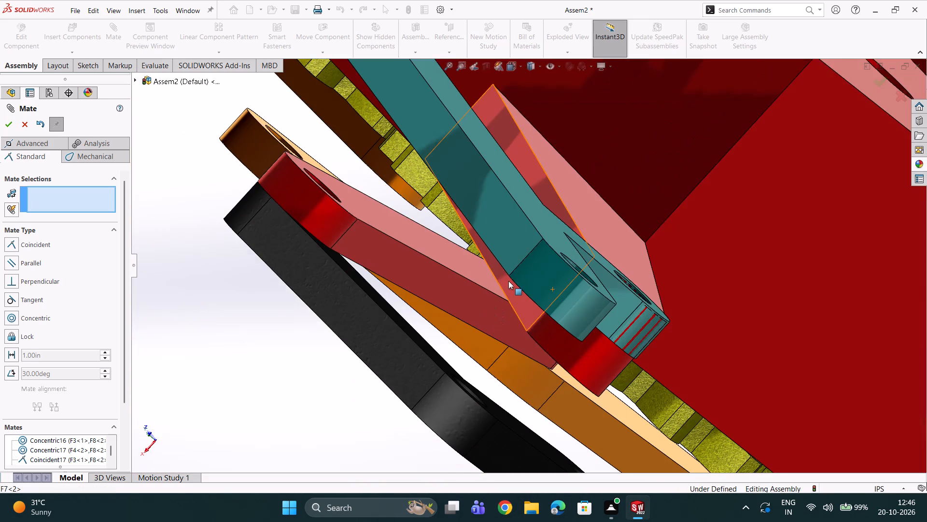
{"action": "scroll", "coordinate": [509, 278], "scroll_direction": "down", "scroll_amount": 1}
{"action": "middle_click_drag", "start_coordinate": [509, 278], "coordinate": [525, 235]}
{"action": "scroll", "coordinate": [525, 232], "scroll_direction": "down", "scroll_amount": 1}
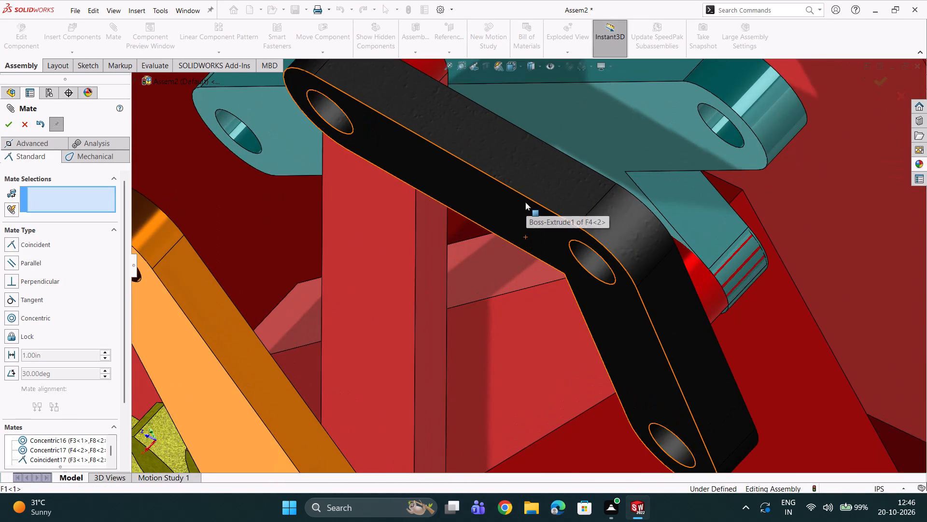
{"action": "scroll", "coordinate": [525, 202], "scroll_direction": "down", "scroll_amount": 1}
{"action": "scroll", "coordinate": [521, 202], "scroll_direction": "up", "scroll_amount": 3}
{"action": "left_click_drag", "start_coordinate": [443, 262], "coordinate": [450, 280]}
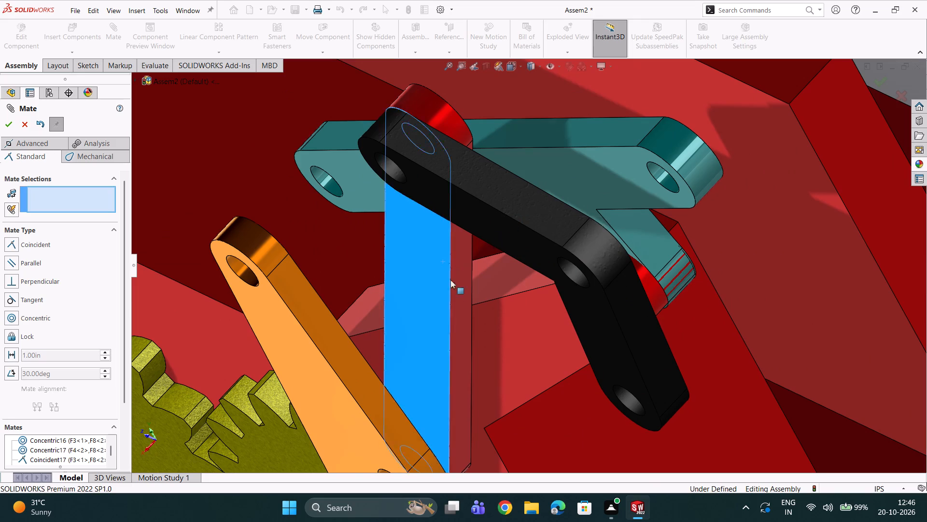
{"action": "left_click_drag", "start_coordinate": [450, 280], "coordinate": [539, 444]}
{"action": "double_click", "coordinate": [539, 444]}
{"action": "scroll", "coordinate": [353, 365], "scroll_direction": "up", "scroll_amount": 2}
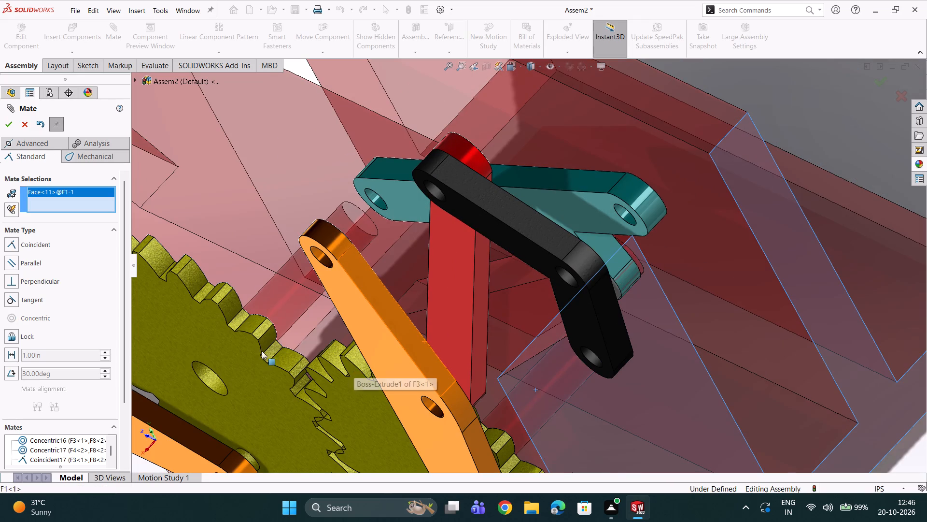
{"action": "left_click", "coordinate": [18, 122]}
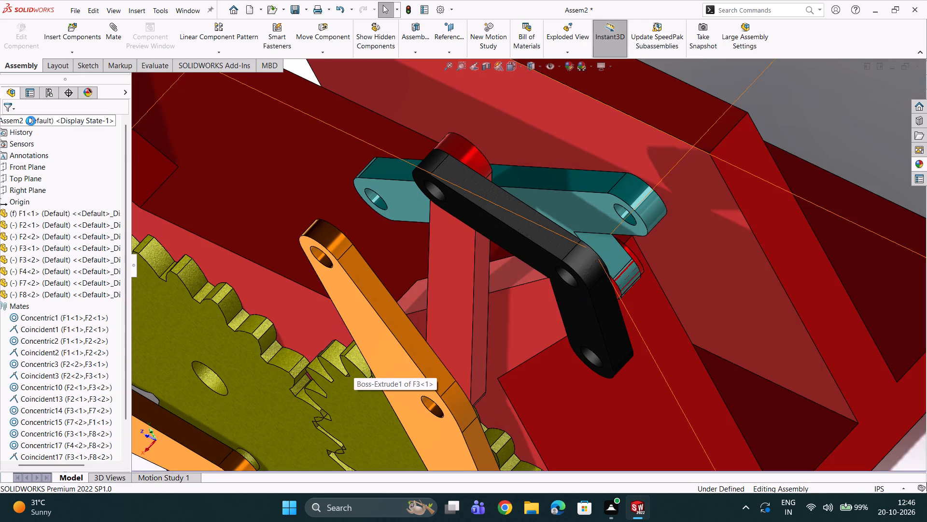
Swing the red bar downward beside the gears to check how the orange, black and teal links follow.
{"action": "scroll", "coordinate": [136, 162], "scroll_direction": "up", "scroll_amount": 4}
{"action": "scroll", "coordinate": [321, 212], "scroll_direction": "up", "scroll_amount": 2}
{"action": "middle_click_drag", "start_coordinate": [338, 206], "coordinate": [392, 63]}
{"action": "scroll", "coordinate": [397, 71], "scroll_direction": "down", "scroll_amount": 4}
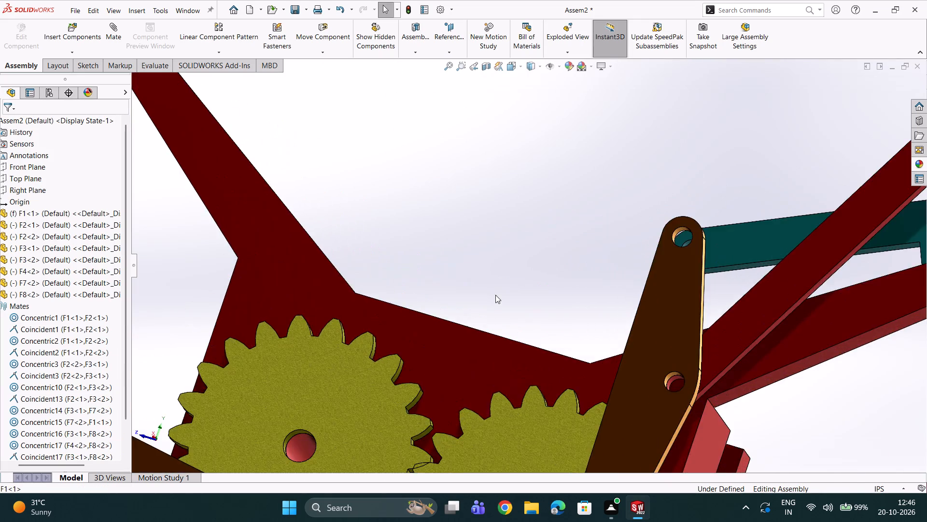
{"action": "scroll", "coordinate": [495, 296], "scroll_direction": "up", "scroll_amount": 5}
{"action": "scroll", "coordinate": [607, 244], "scroll_direction": "down", "scroll_amount": 3}
{"action": "double_click", "coordinate": [685, 266]}
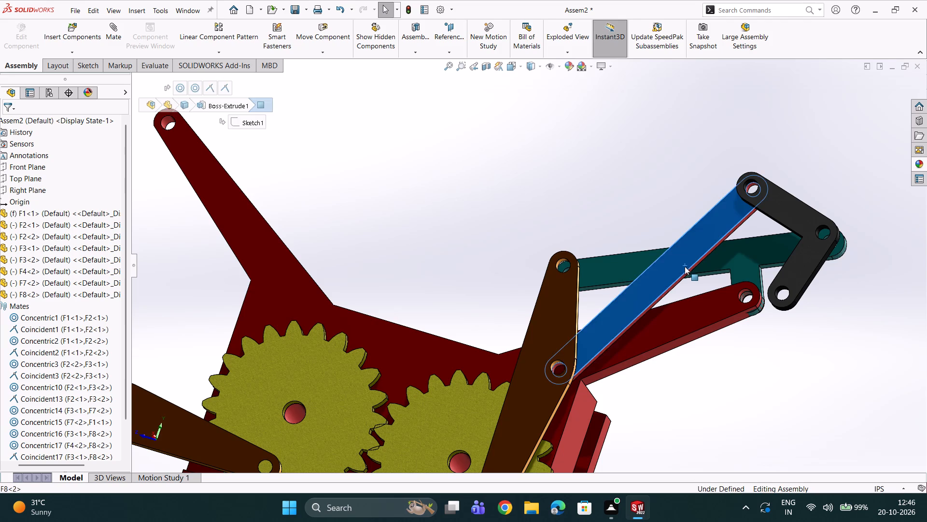
{"action": "left_click_drag", "start_coordinate": [687, 279], "coordinate": [739, 399]}
{"action": "left_click", "coordinate": [771, 453]}
{"action": "left_click", "coordinate": [779, 470]}
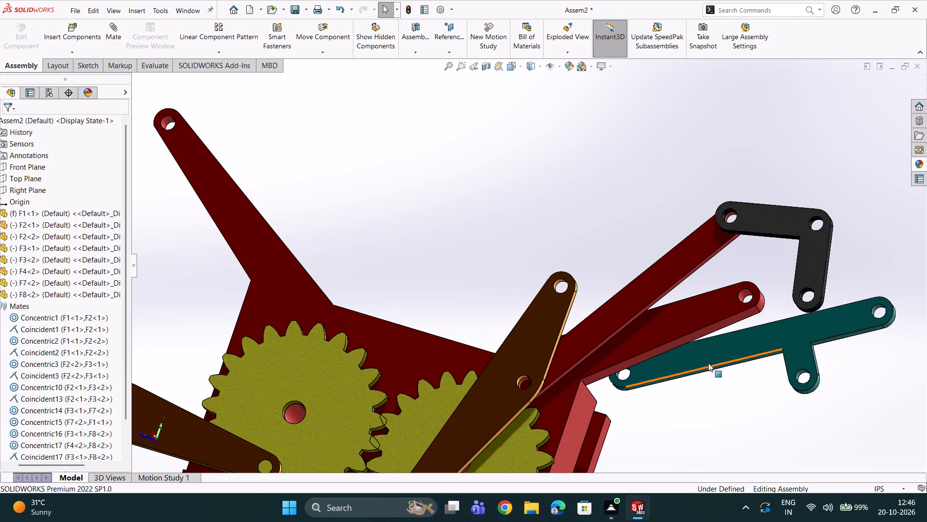
{"action": "left_click", "coordinate": [631, 293]}
{"action": "left_click_drag", "start_coordinate": [631, 294], "coordinate": [662, 367]}
{"action": "left_click", "coordinate": [662, 367]}
{"action": "scroll", "coordinate": [662, 350], "scroll_direction": "down", "scroll_amount": 1}
{"action": "scroll", "coordinate": [713, 356], "scroll_direction": "up", "scroll_amount": 2}
{"action": "left_click", "coordinate": [790, 333]}
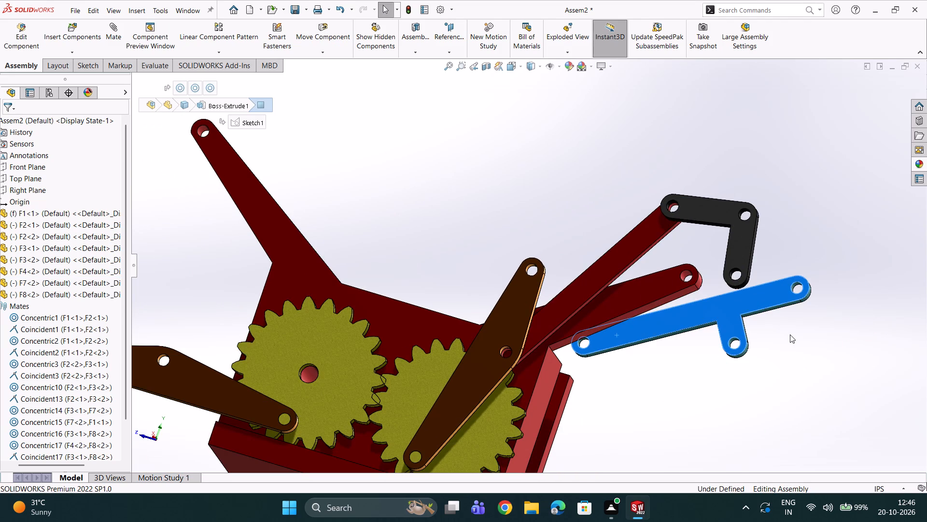
Add a coincident mate between the flat face of the teal link and the flat face of the red housing's protruding arm.
{"action": "scroll", "coordinate": [789, 334], "scroll_direction": "down", "scroll_amount": 3}
{"action": "middle_click_drag", "start_coordinate": [784, 329], "coordinate": [641, 357]}
{"action": "scroll", "coordinate": [642, 357], "scroll_direction": "up", "scroll_amount": 3}
{"action": "scroll", "coordinate": [325, 394], "scroll_direction": "up", "scroll_amount": 1}
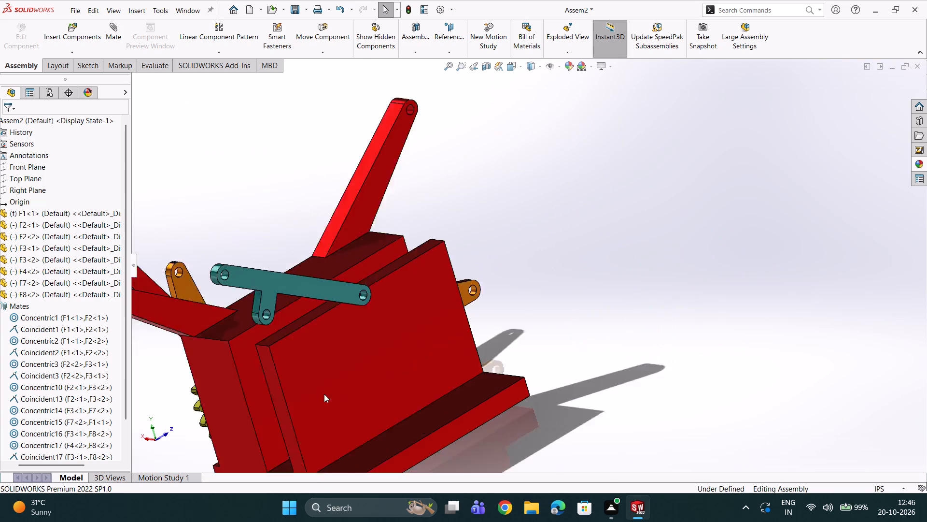
{"action": "scroll", "coordinate": [324, 394], "scroll_direction": "up", "scroll_amount": 2}
{"action": "scroll", "coordinate": [276, 272], "scroll_direction": "up", "scroll_amount": 2}
{"action": "scroll", "coordinate": [276, 273], "scroll_direction": "down", "scroll_amount": 6}
{"action": "scroll", "coordinate": [509, 274], "scroll_direction": "down", "scroll_amount": 4}
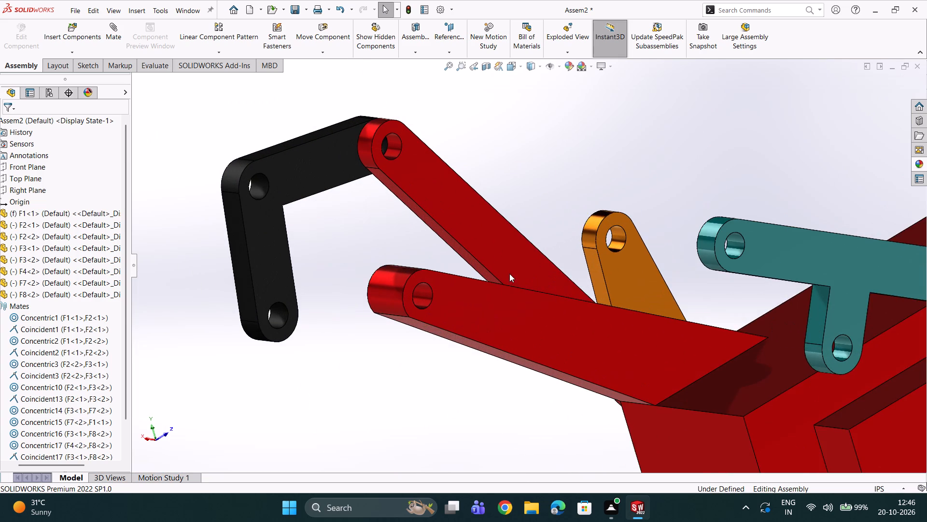
{"action": "double_click", "coordinate": [854, 247]}
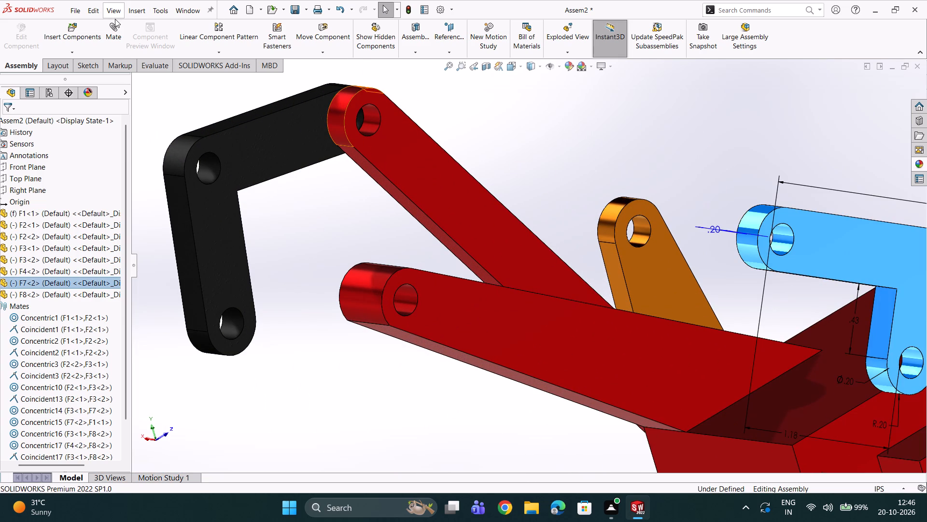
{"action": "left_click", "coordinate": [109, 29]}
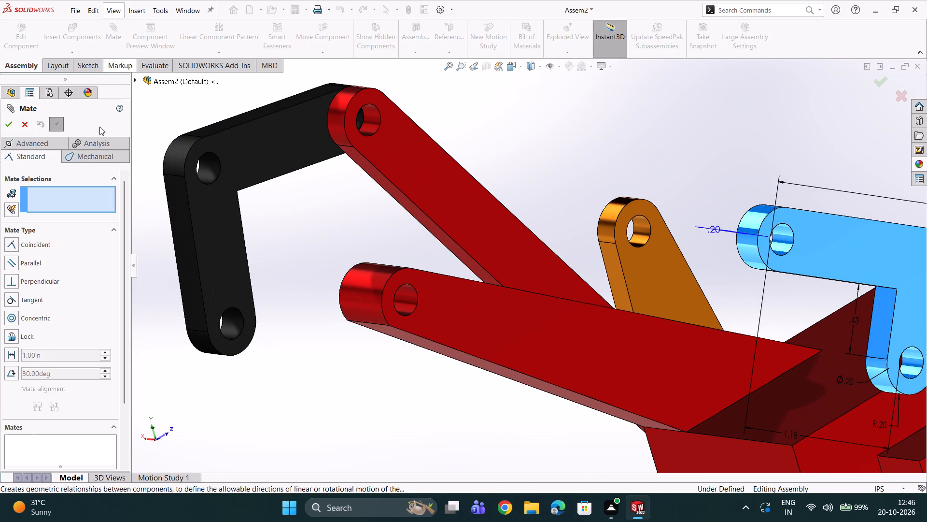
{"action": "left_click", "coordinate": [868, 253]}
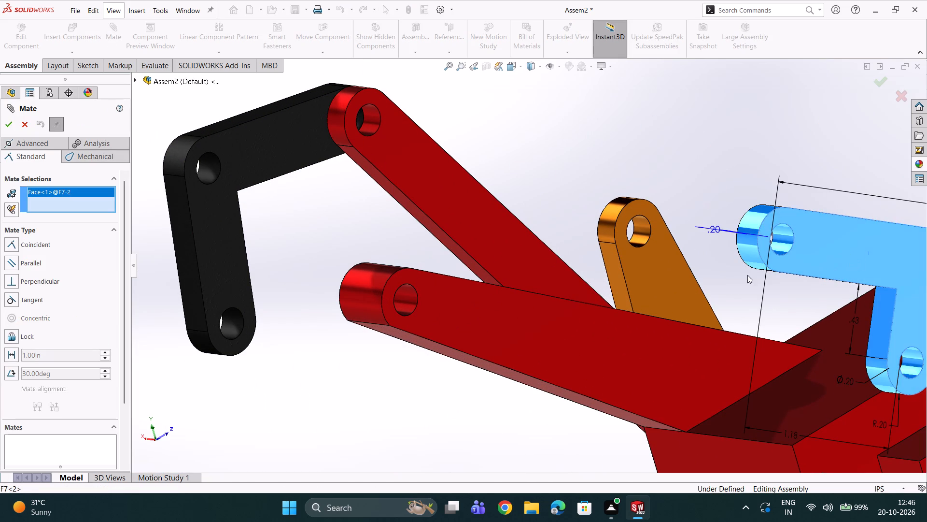
{"action": "scroll", "coordinate": [746, 275], "scroll_direction": "down", "scroll_amount": 3}
{"action": "middle_click_drag", "start_coordinate": [358, 296], "coordinate": [428, 313]}
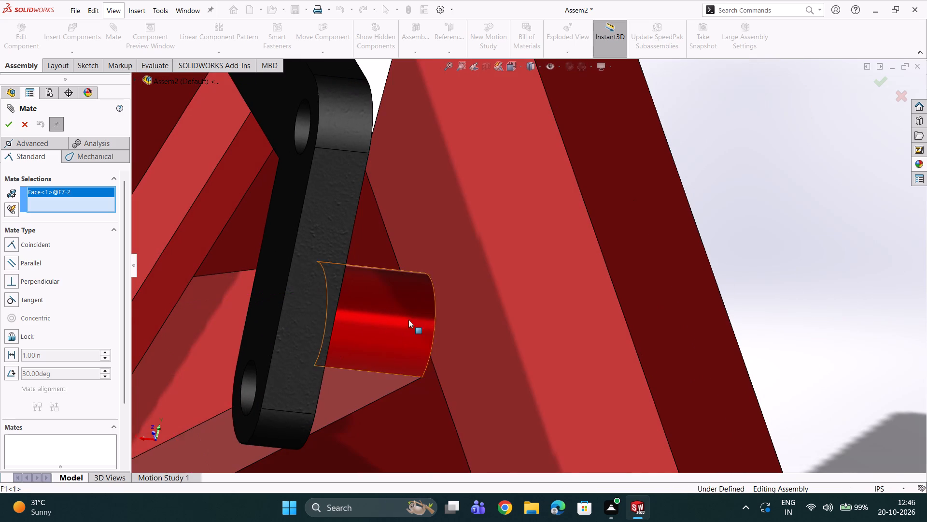
{"action": "left_click", "coordinate": [193, 341]}
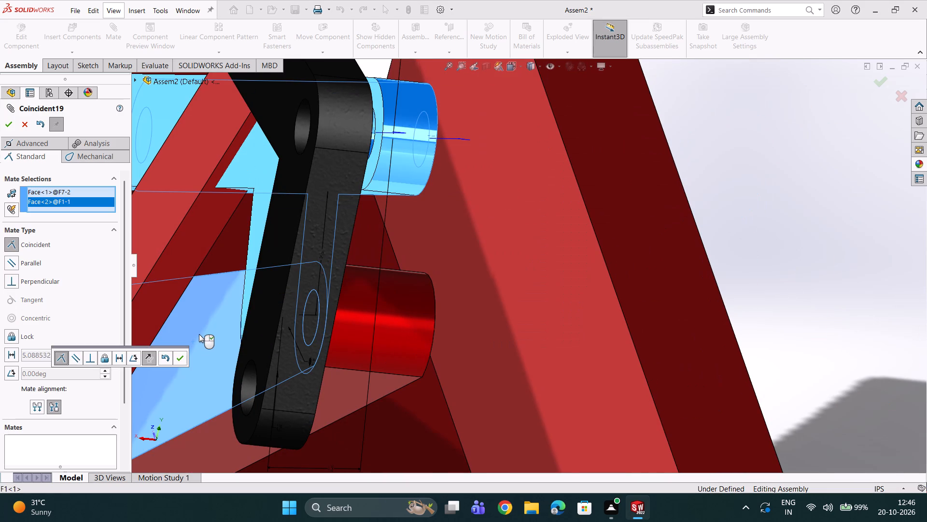
{"action": "left_click", "coordinate": [175, 355]}
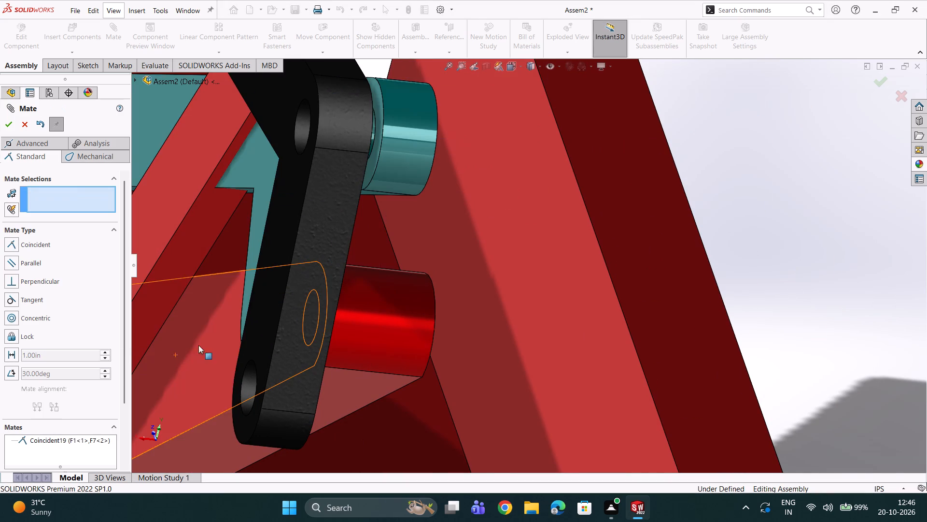
Check the teal link's fit against the housing arm from both sides, test the red bar's movement, and leave the Mate command.
{"action": "scroll", "coordinate": [218, 343], "scroll_direction": "up", "scroll_amount": 3}
{"action": "middle_click_drag", "start_coordinate": [234, 317], "coordinate": [352, 375]}
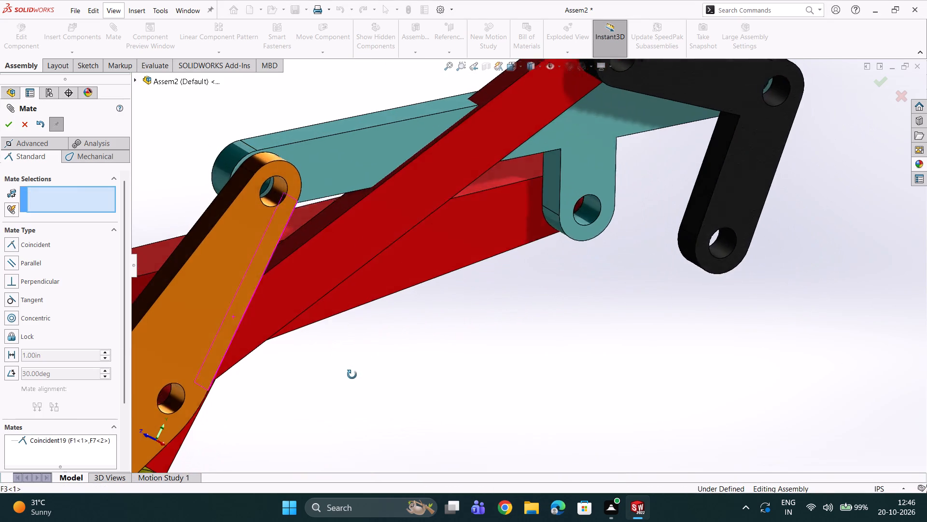
{"action": "middle_click_drag", "start_coordinate": [352, 375], "coordinate": [225, 292]}
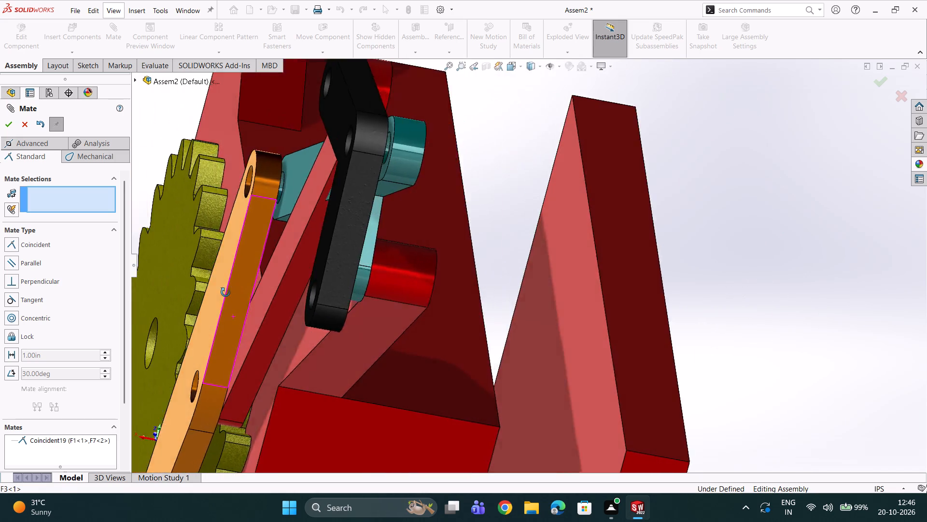
{"action": "middle_click_drag", "start_coordinate": [225, 292], "coordinate": [251, 321]}
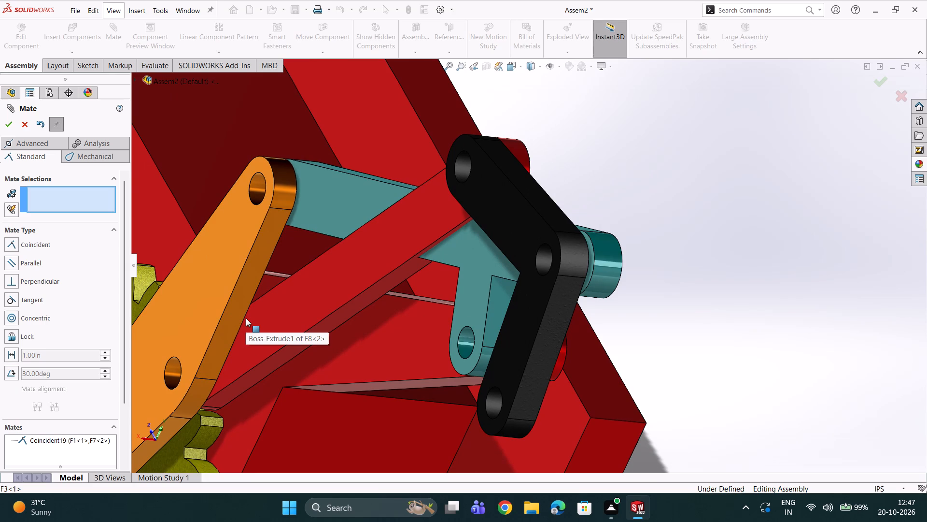
{"action": "left_click_drag", "start_coordinate": [396, 246], "coordinate": [395, 310]}
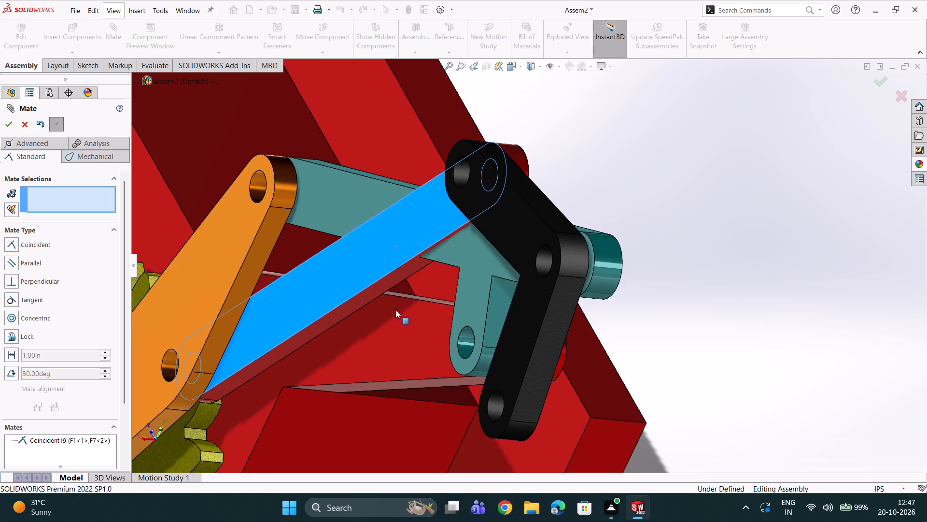
{"action": "left_click_drag", "start_coordinate": [395, 310], "coordinate": [395, 334]}
{"action": "left_click_drag", "start_coordinate": [349, 243], "coordinate": [361, 324]}
{"action": "left_click", "coordinate": [361, 324]}
{"action": "left_click_drag", "start_coordinate": [362, 322], "coordinate": [362, 321]}
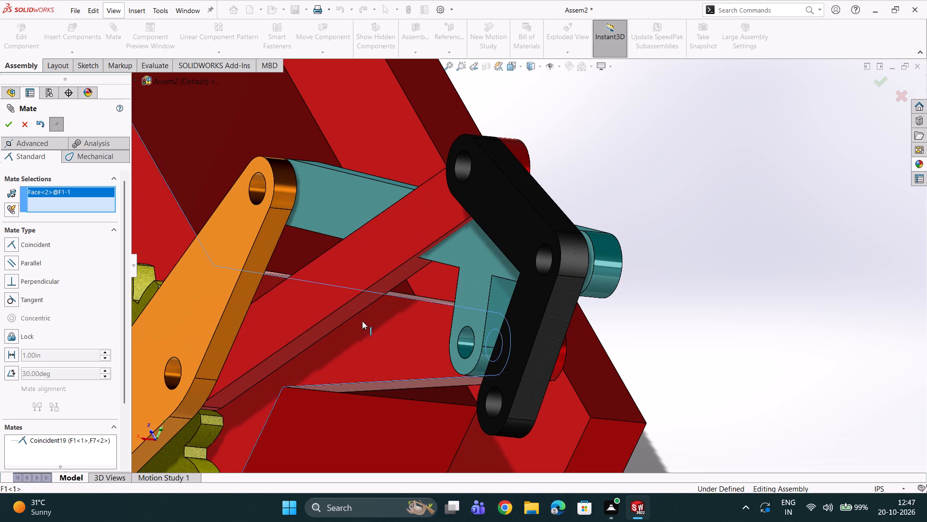
{"action": "left_click_drag", "start_coordinate": [362, 321], "coordinate": [364, 304]}
{"action": "key", "text": "Escape"}
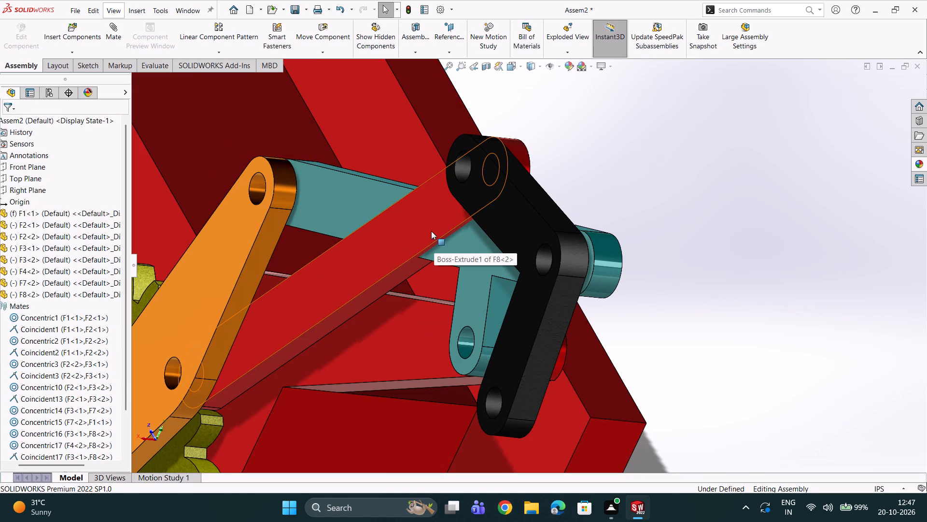
Swing the red bar below the housing arm, turning the black link so its free end points outward.
{"action": "left_click_drag", "start_coordinate": [431, 228], "coordinate": [432, 331]}
{"action": "left_click_drag", "start_coordinate": [520, 345], "coordinate": [537, 362]}
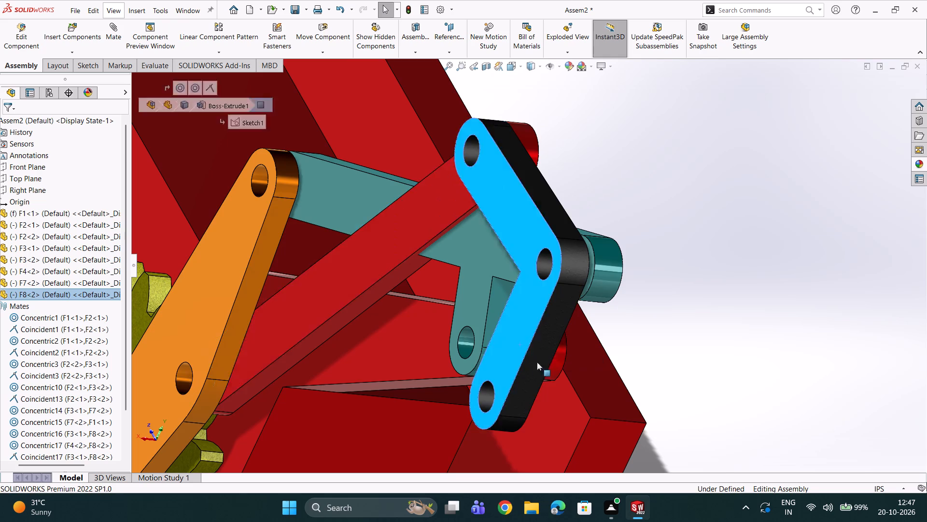
{"action": "left_click_drag", "start_coordinate": [537, 362], "coordinate": [619, 311]}
{"action": "left_click_drag", "start_coordinate": [629, 300], "coordinate": [631, 295]}
{"action": "left_click_drag", "start_coordinate": [633, 292], "coordinate": [634, 284]}
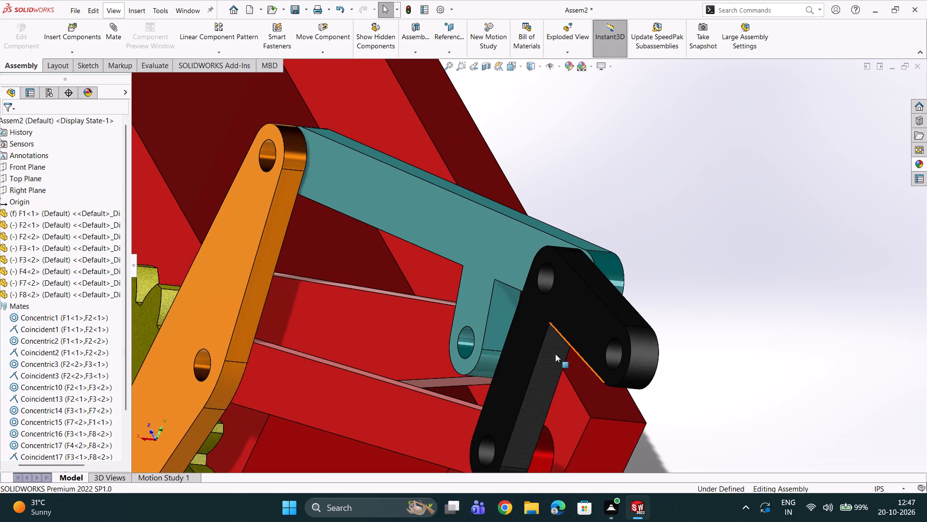
Examine the linkage from the front, edge and underside to see how the teal, black and red links line up with the housing.
{"action": "scroll", "coordinate": [555, 354], "scroll_direction": "up", "scroll_amount": 3}
{"action": "middle_click_drag", "start_coordinate": [511, 333], "coordinate": [578, 343]}
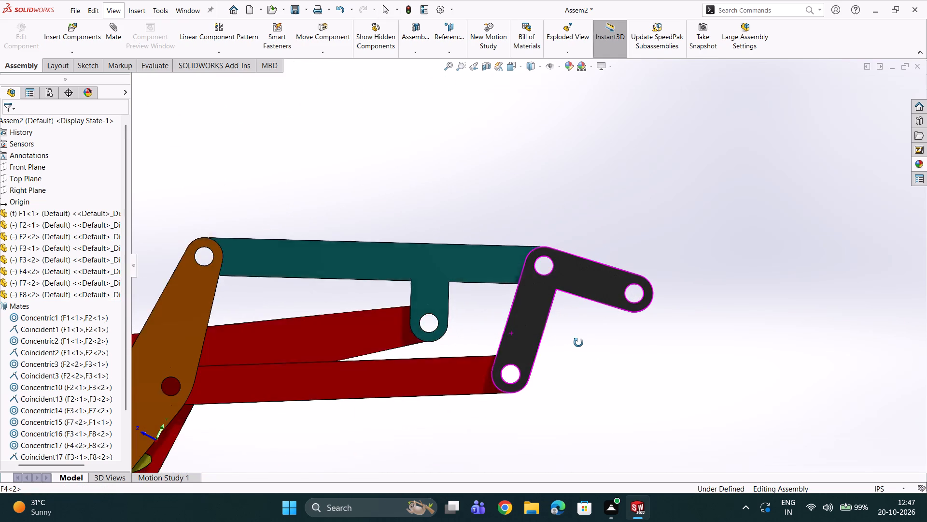
{"action": "middle_click_drag", "start_coordinate": [578, 343], "coordinate": [568, 346]}
{"action": "scroll", "coordinate": [529, 340], "scroll_direction": "down", "scroll_amount": 3}
{"action": "scroll", "coordinate": [404, 320], "scroll_direction": "up", "scroll_amount": 2}
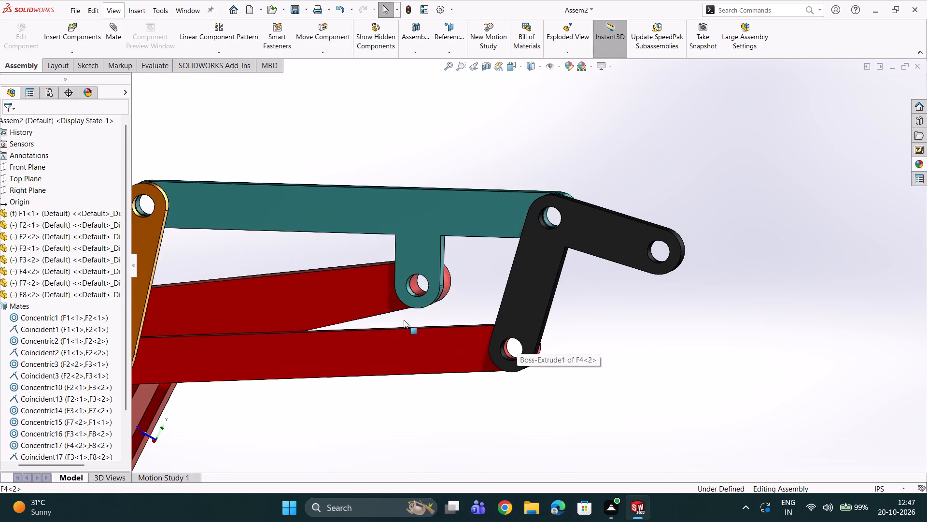
{"action": "scroll", "coordinate": [398, 316], "scroll_direction": "down", "scroll_amount": 4}
{"action": "middle_click_drag", "start_coordinate": [349, 270], "coordinate": [256, 185]}
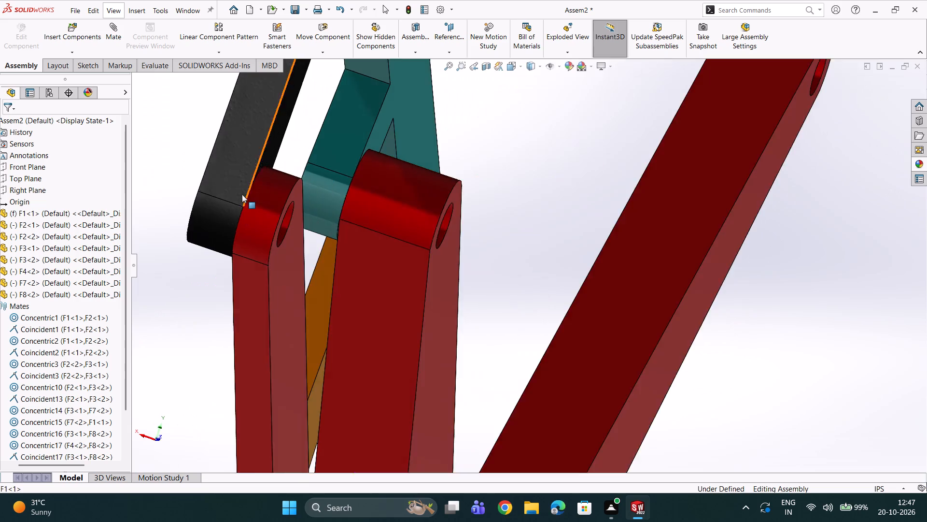
{"action": "middle_click_drag", "start_coordinate": [239, 198], "coordinate": [252, 239]}
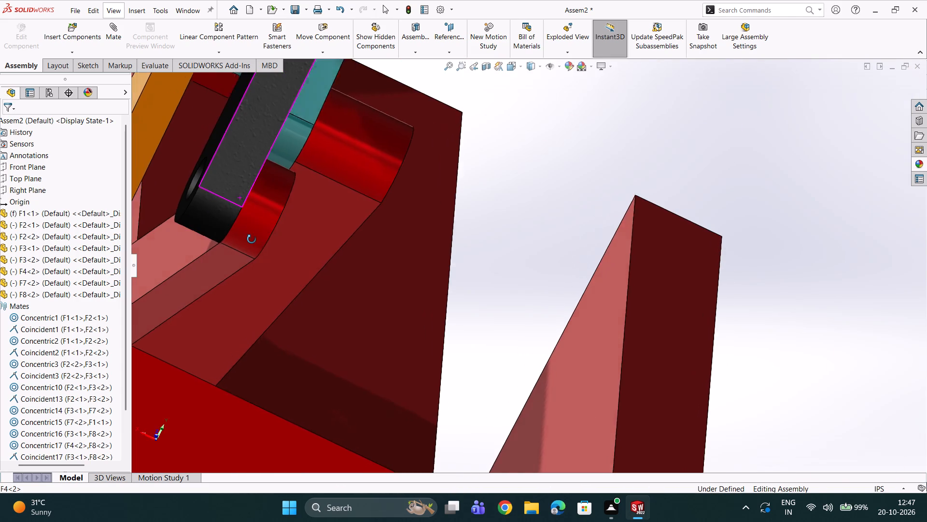
{"action": "scroll", "coordinate": [251, 239], "scroll_direction": "up", "scroll_amount": 4}
{"action": "middle_click_drag", "start_coordinate": [252, 239], "coordinate": [251, 239]}
{"action": "scroll", "coordinate": [250, 239], "scroll_direction": "up", "scroll_amount": 2}
{"action": "middle_click_drag", "start_coordinate": [432, 271], "coordinate": [444, 385]}
{"action": "scroll", "coordinate": [432, 271], "scroll_direction": "down", "scroll_amount": 1}
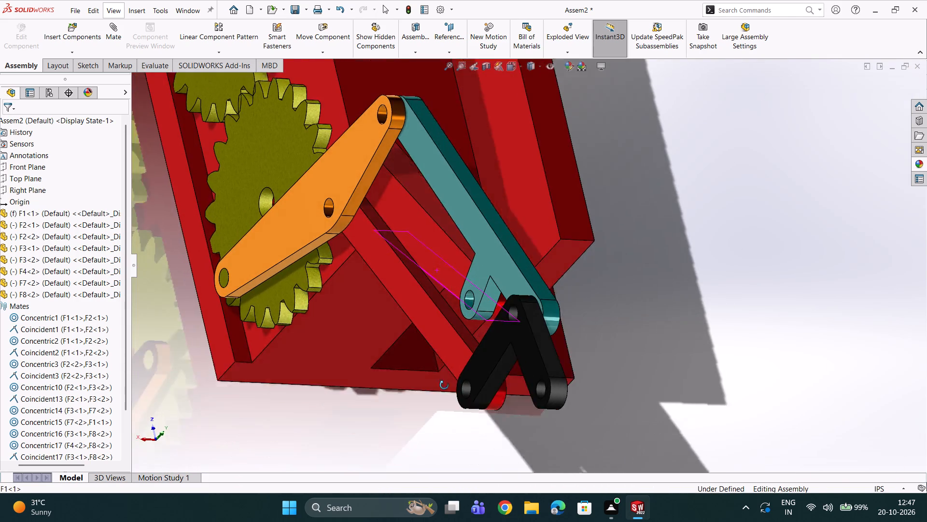
{"action": "middle_click_drag", "start_coordinate": [444, 385], "coordinate": [441, 388]}
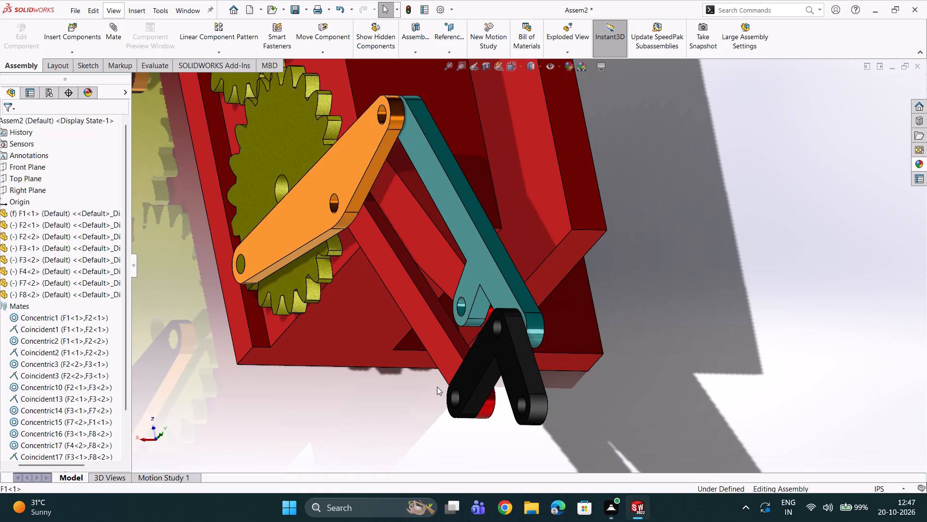
{"action": "scroll", "coordinate": [426, 238], "scroll_direction": "up", "scroll_amount": 3}
{"action": "middle_click_drag", "start_coordinate": [434, 246], "coordinate": [438, 246]}
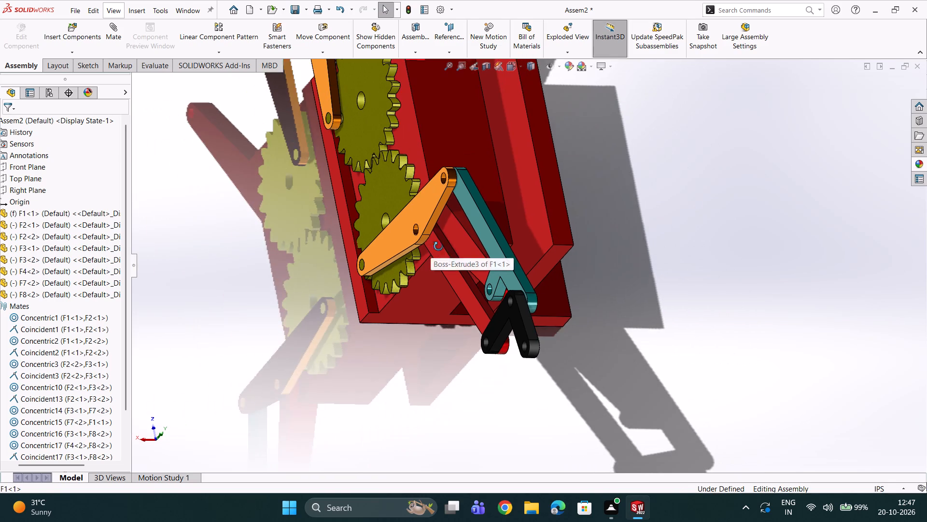
{"action": "middle_click_drag", "start_coordinate": [438, 246], "coordinate": [397, 182]}
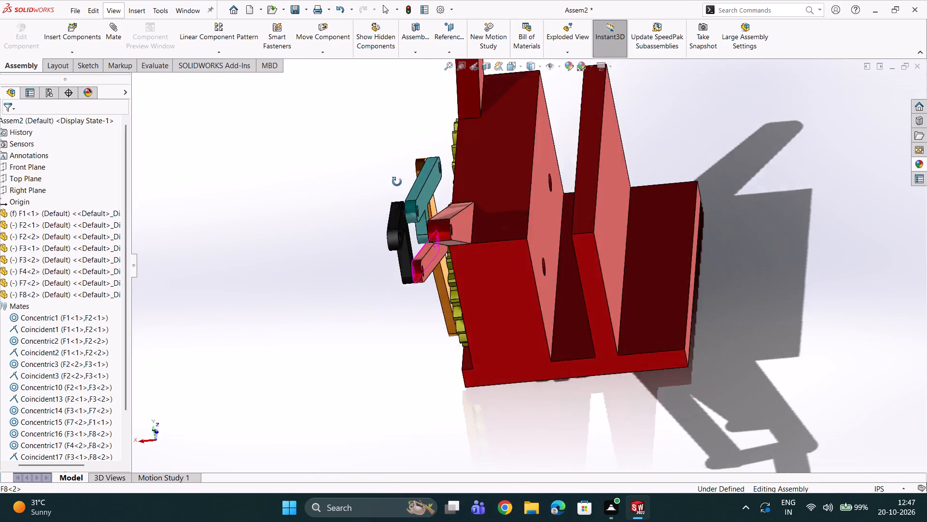
Examine how the teal, black, red and orange links meet each other and the housing arm from several angles and close up.
{"action": "middle_click_drag", "start_coordinate": [397, 182], "coordinate": [545, 236]}
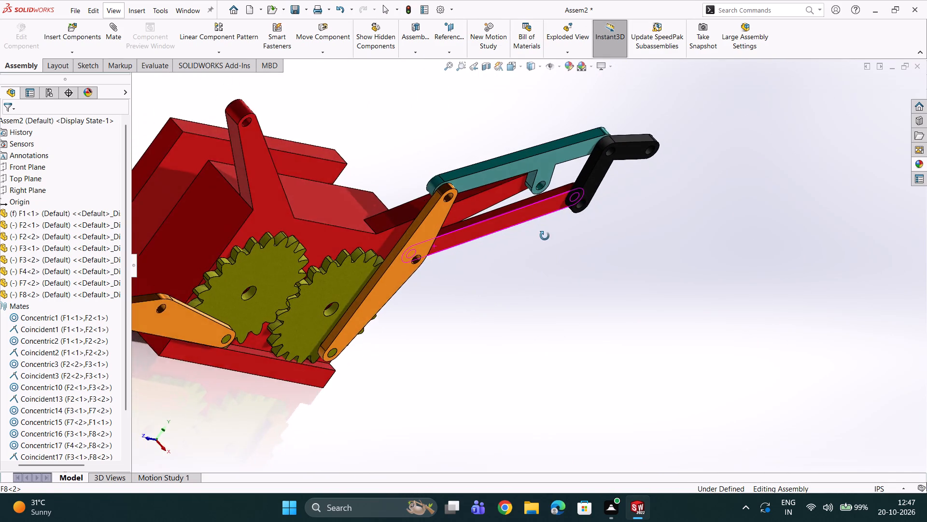
{"action": "middle_click_drag", "start_coordinate": [545, 236], "coordinate": [433, 286]}
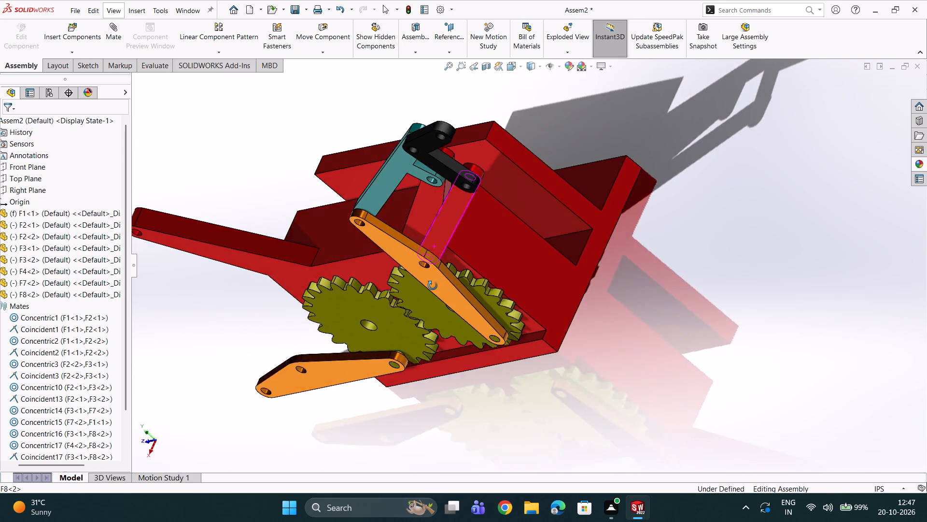
{"action": "middle_click_drag", "start_coordinate": [433, 286], "coordinate": [444, 278]}
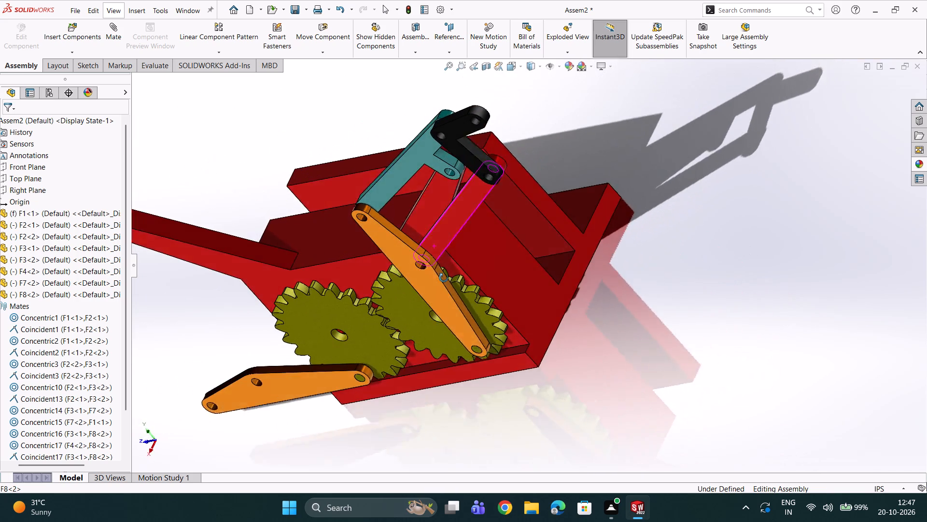
{"action": "middle_click_drag", "start_coordinate": [444, 278], "coordinate": [454, 273]}
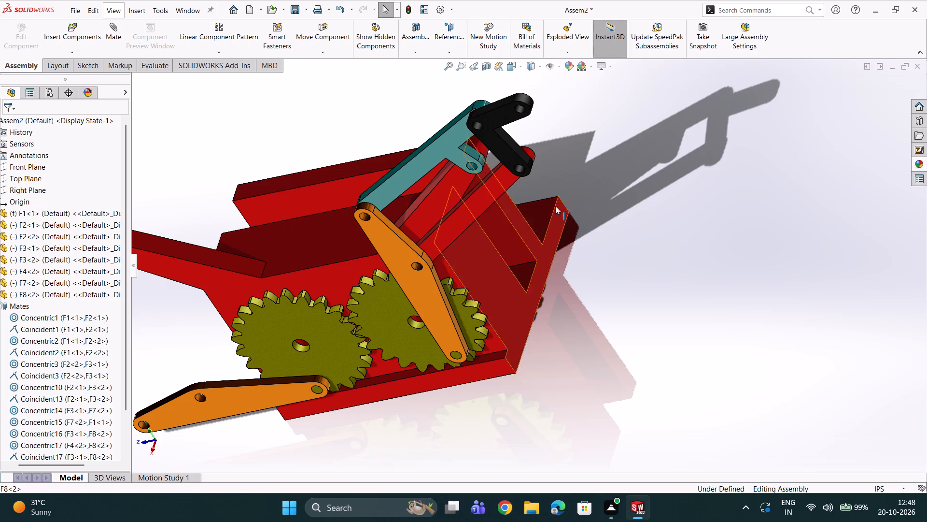
{"action": "scroll", "coordinate": [515, 224], "scroll_direction": "down", "scroll_amount": 4}
{"action": "scroll", "coordinate": [499, 134], "scroll_direction": "down", "scroll_amount": 2}
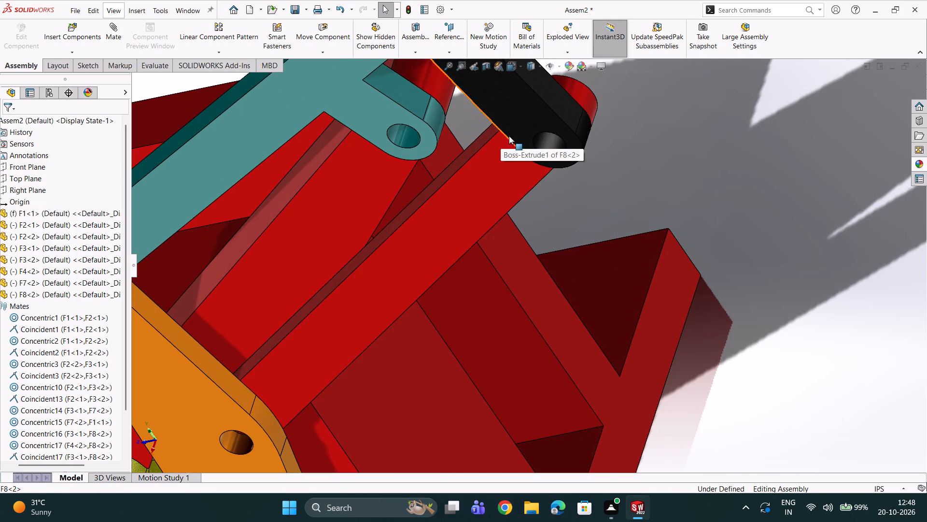
{"action": "middle_click_drag", "start_coordinate": [510, 136], "coordinate": [479, 159]}
{"action": "scroll", "coordinate": [510, 136], "scroll_direction": "down", "scroll_amount": 1}
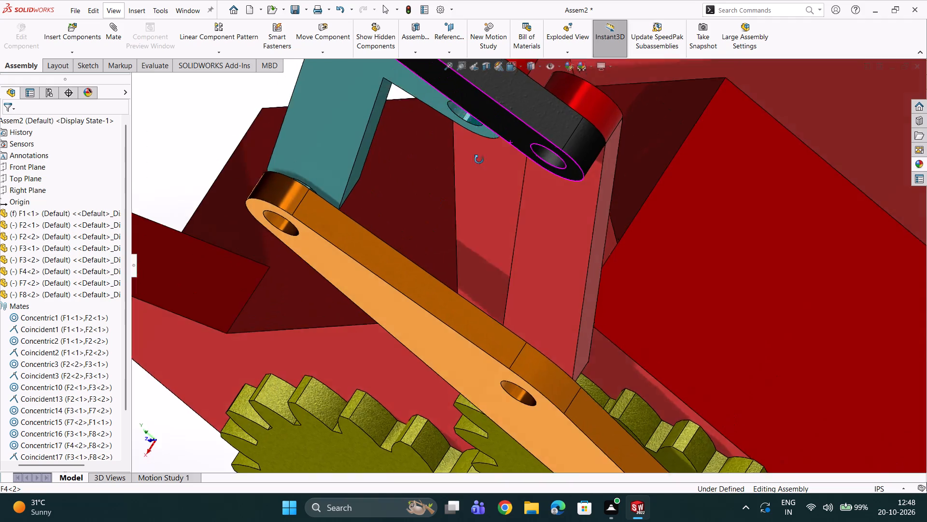
{"action": "middle_click_drag", "start_coordinate": [479, 159], "coordinate": [519, 144]}
{"action": "scroll", "coordinate": [520, 148], "scroll_direction": "up", "scroll_amount": 6}
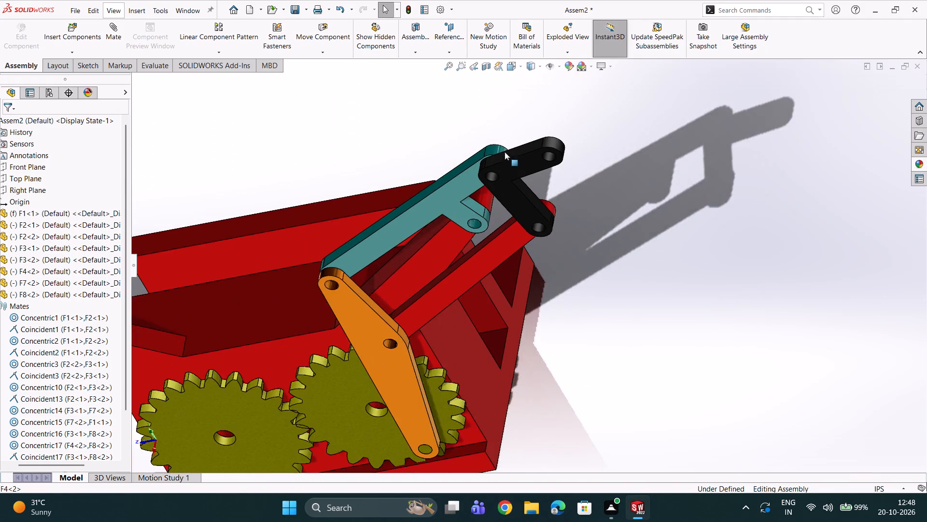
{"action": "scroll", "coordinate": [503, 154], "scroll_direction": "down", "scroll_amount": 2}
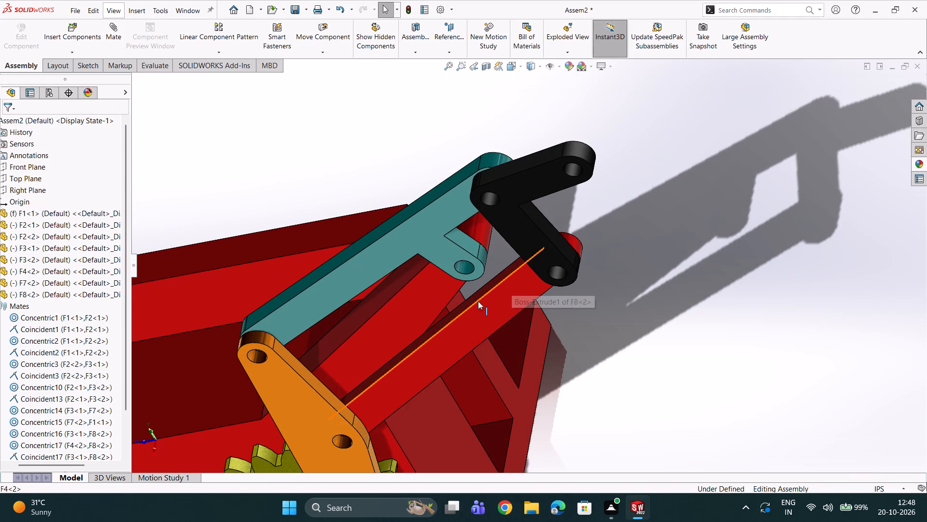
{"action": "scroll", "coordinate": [478, 301], "scroll_direction": "up", "scroll_amount": 2}
{"action": "scroll", "coordinate": [438, 352], "scroll_direction": "up", "scroll_amount": 3}
{"action": "scroll", "coordinate": [399, 383], "scroll_direction": "down", "scroll_amount": 2}
{"action": "scroll", "coordinate": [442, 331], "scroll_direction": "down", "scroll_amount": 1}
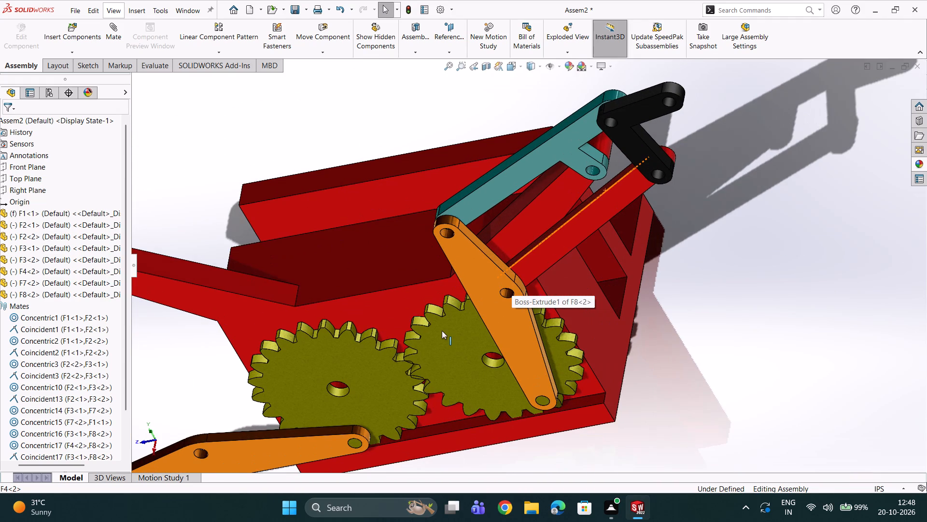
{"action": "scroll", "coordinate": [443, 359], "scroll_direction": "up", "scroll_amount": 1}
Test the linkage's motion by swinging the connected orange link and turning its gear back and forth.
{"action": "left_click_drag", "start_coordinate": [466, 320], "coordinate": [484, 315]}
{"action": "left_click_drag", "start_coordinate": [493, 319], "coordinate": [513, 344]}
{"action": "left_click_drag", "start_coordinate": [540, 326], "coordinate": [463, 383]}
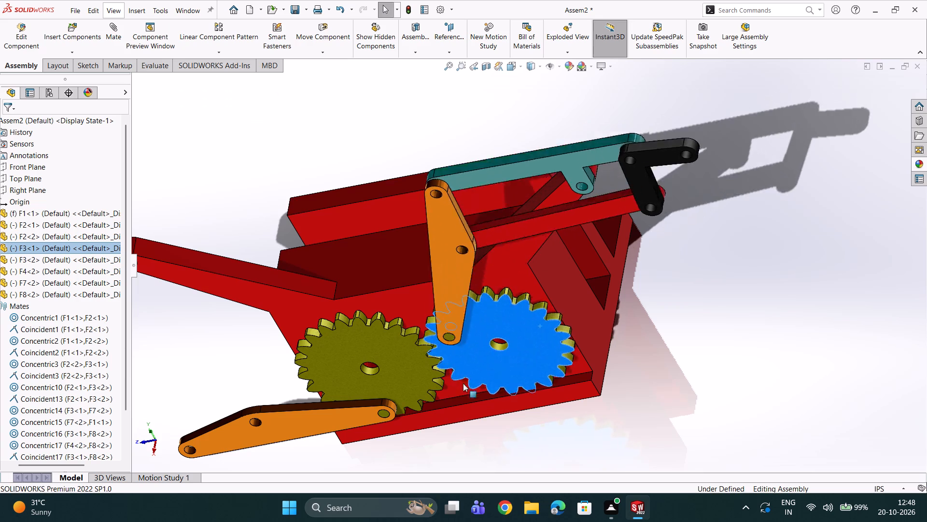
{"action": "left_click_drag", "start_coordinate": [463, 383], "coordinate": [536, 344]}
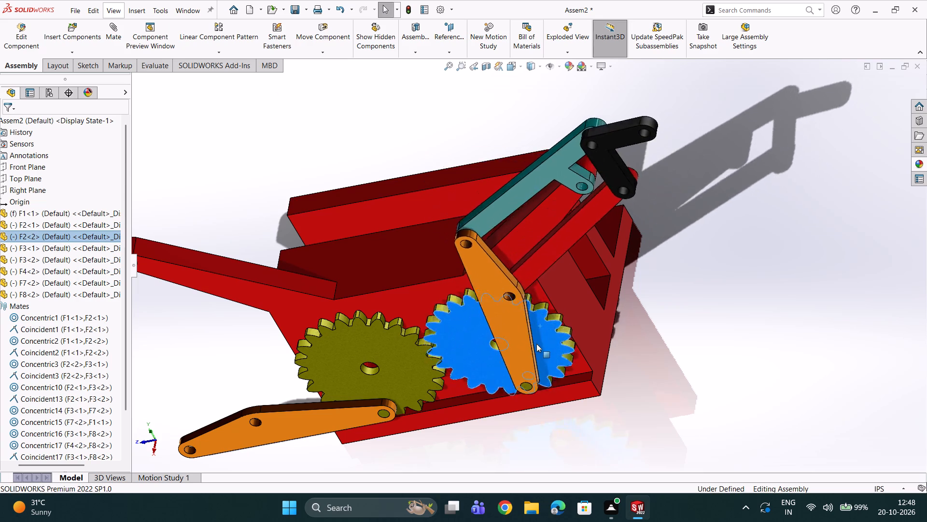
{"action": "left_click_drag", "start_coordinate": [536, 344], "coordinate": [492, 287]}
{"action": "left_click_drag", "start_coordinate": [496, 283], "coordinate": [560, 292]}
{"action": "scroll", "coordinate": [610, 297], "scroll_direction": "down", "scroll_amount": 2}
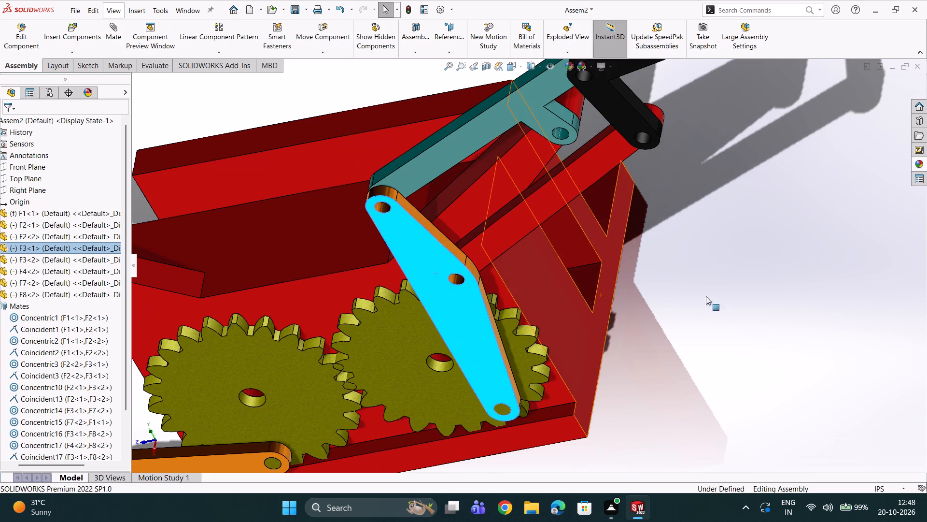
{"action": "left_click", "coordinate": [716, 298]}
{"action": "scroll", "coordinate": [688, 294], "scroll_direction": "up", "scroll_amount": 3}
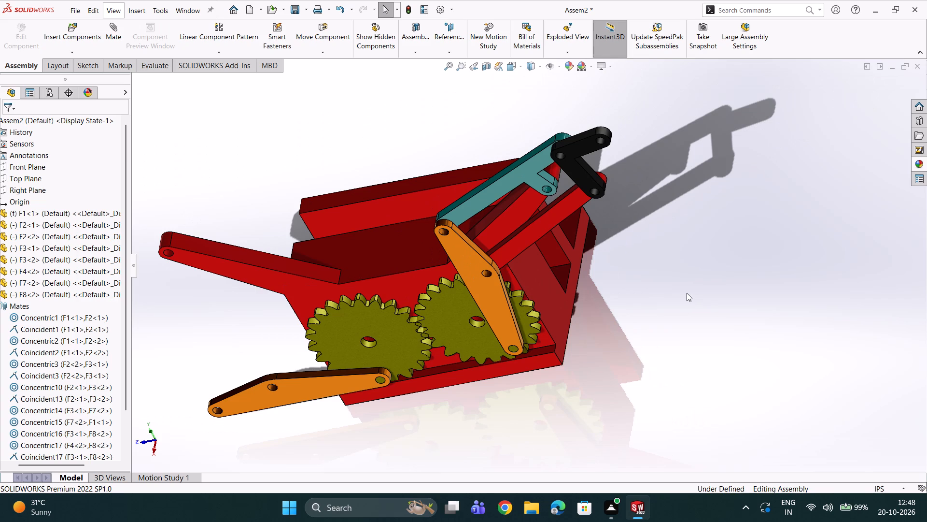
Copy the teal link and place the copy alongside the original, on the side toward the housing's unoccupied arm.
{"action": "scroll", "coordinate": [384, 265], "scroll_direction": "up", "scroll_amount": 3}
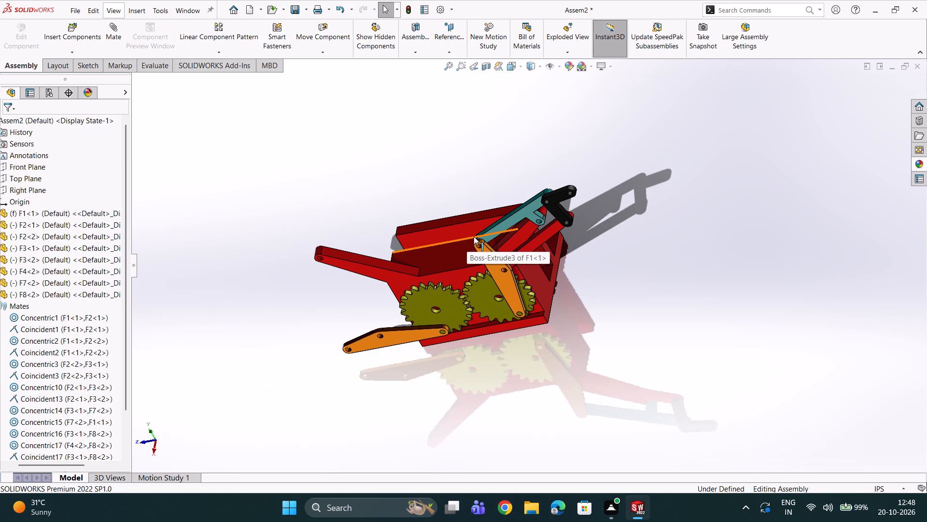
{"action": "scroll", "coordinate": [471, 239], "scroll_direction": "up", "scroll_amount": 3}
{"action": "scroll", "coordinate": [477, 233], "scroll_direction": "down", "scroll_amount": 2}
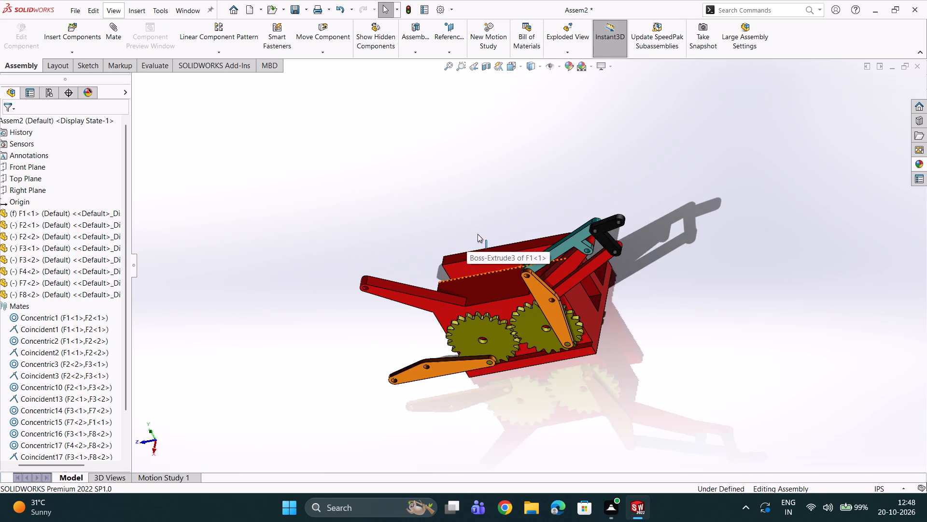
{"action": "scroll", "coordinate": [478, 234], "scroll_direction": "down", "scroll_amount": 3}
{"action": "scroll", "coordinate": [479, 270], "scroll_direction": "up", "scroll_amount": 3}
{"action": "scroll", "coordinate": [500, 265], "scroll_direction": "down", "scroll_amount": 2}
{"action": "middle_click_drag", "start_coordinate": [517, 249], "coordinate": [523, 216]}
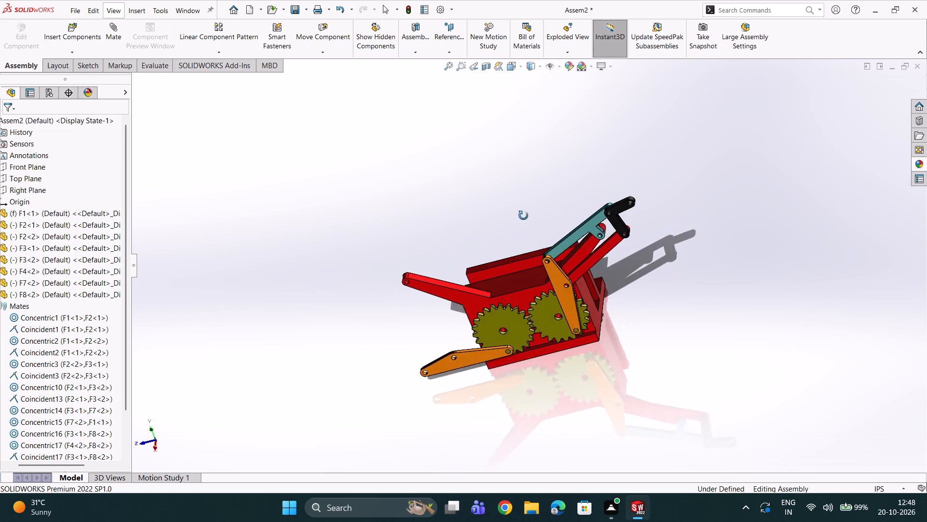
{"action": "middle_click_drag", "start_coordinate": [523, 216], "coordinate": [539, 130]}
{"action": "scroll", "coordinate": [565, 211], "scroll_direction": "down", "scroll_amount": 2}
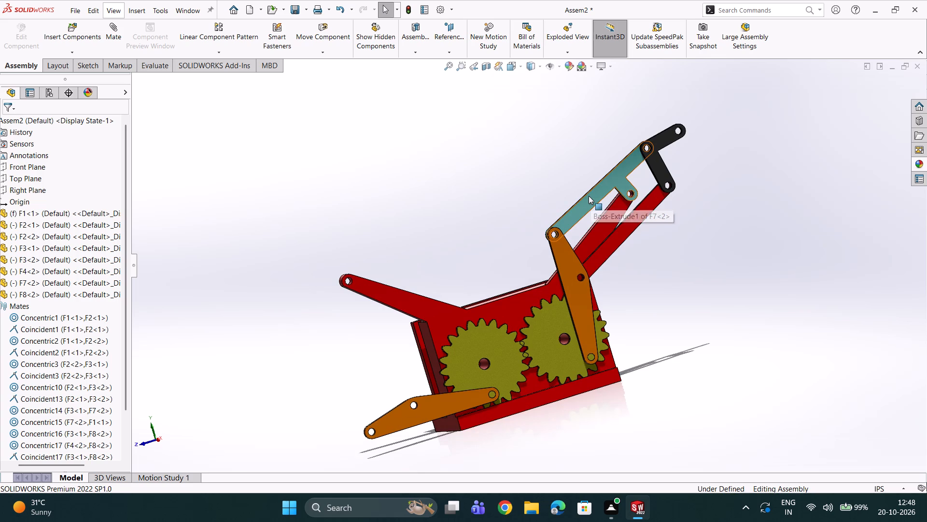
{"action": "left_click_drag", "start_coordinate": [589, 199], "coordinate": [588, 199], "text": "ctrl"}
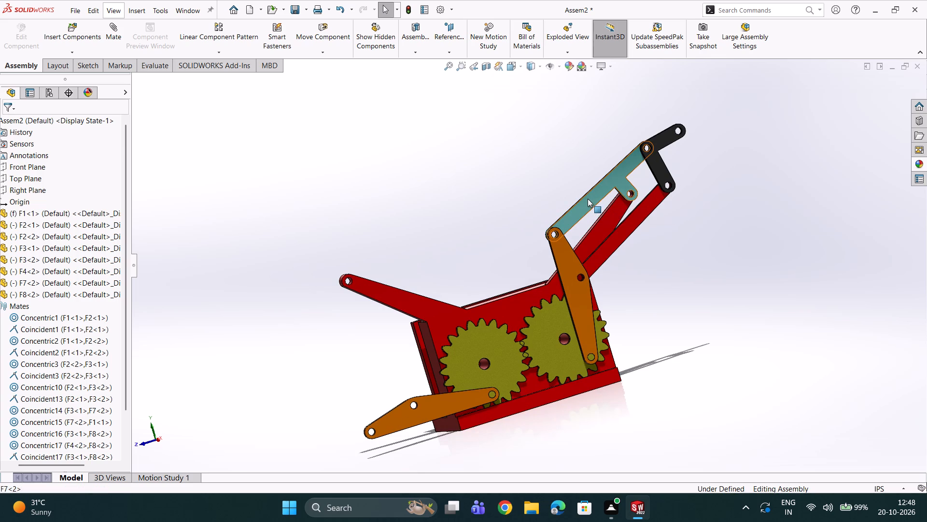
{"action": "left_click_drag", "start_coordinate": [588, 199], "coordinate": [564, 193], "text": "ctrl"}
{"action": "left_click", "coordinate": [545, 189], "text": "ctrl"}
{"action": "left_click_drag", "start_coordinate": [540, 188], "coordinate": [511, 184], "text": "ctrl"}
{"action": "left_click_drag", "start_coordinate": [476, 181], "coordinate": [374, 172], "text": "ctrl"}
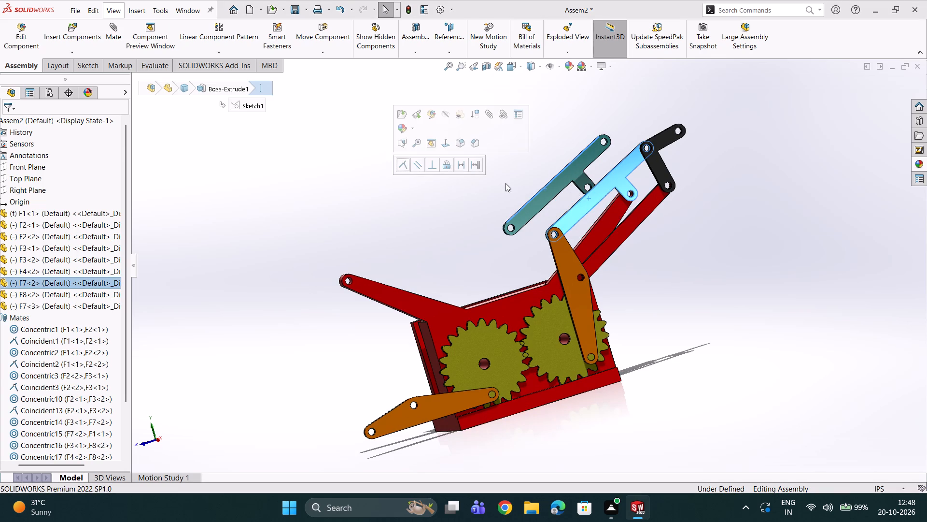
{"action": "key", "text": "Escape"}
{"action": "key", "text": "Escape"}
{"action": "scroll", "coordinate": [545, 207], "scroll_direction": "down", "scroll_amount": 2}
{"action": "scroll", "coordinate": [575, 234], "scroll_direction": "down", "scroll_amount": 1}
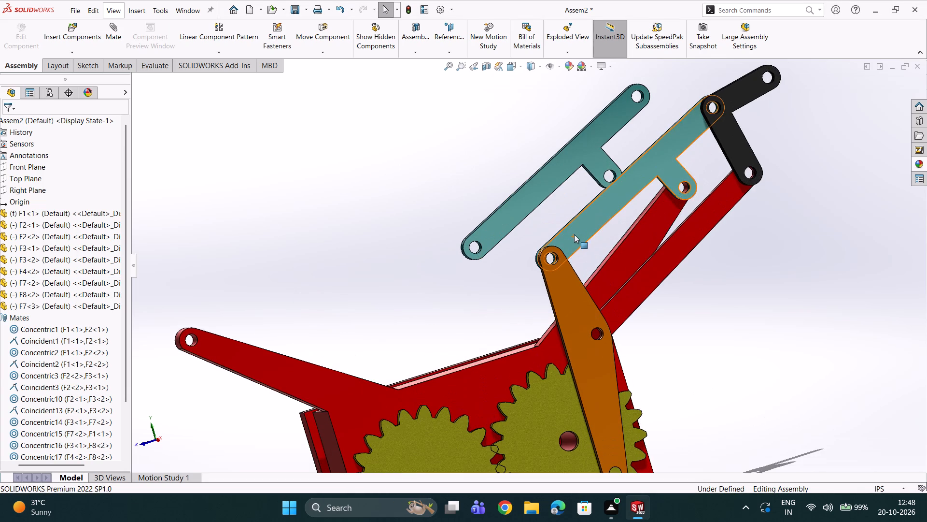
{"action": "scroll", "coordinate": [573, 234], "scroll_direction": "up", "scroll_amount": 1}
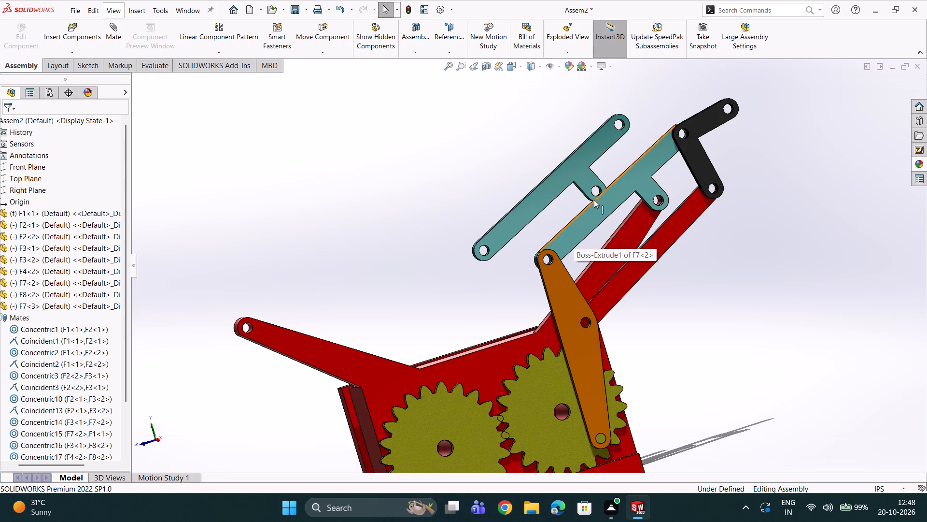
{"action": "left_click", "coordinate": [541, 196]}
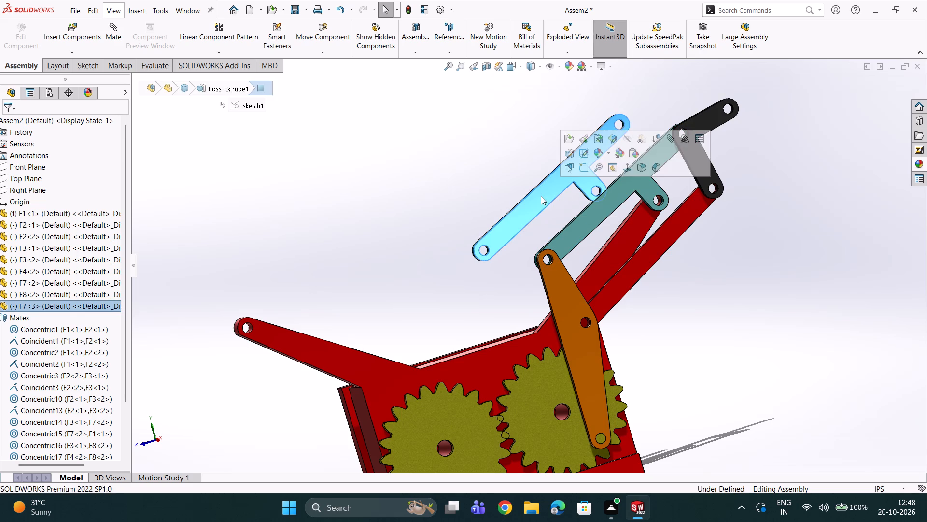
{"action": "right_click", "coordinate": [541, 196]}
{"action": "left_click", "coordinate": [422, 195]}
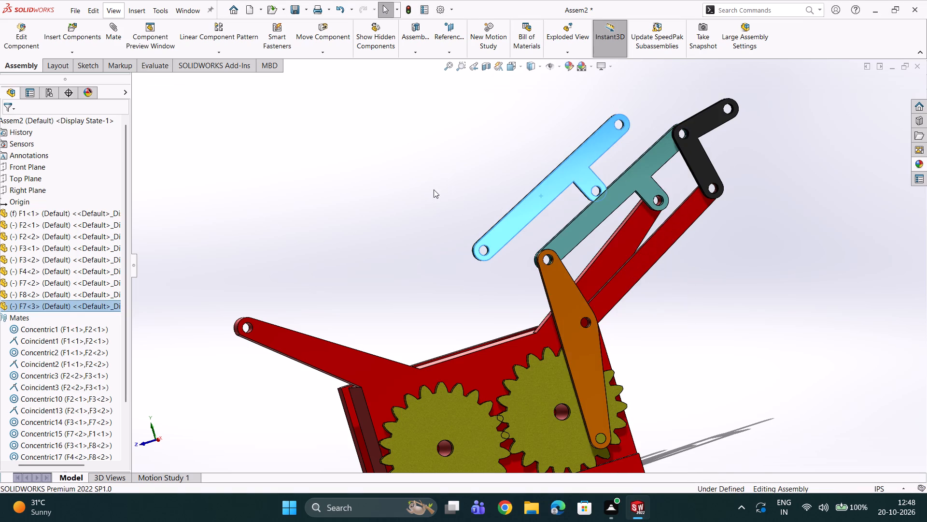
Copy the black link and place the copy in the free space outward of and below the original.
{"action": "scroll", "coordinate": [586, 193], "scroll_direction": "down", "scroll_amount": 2}
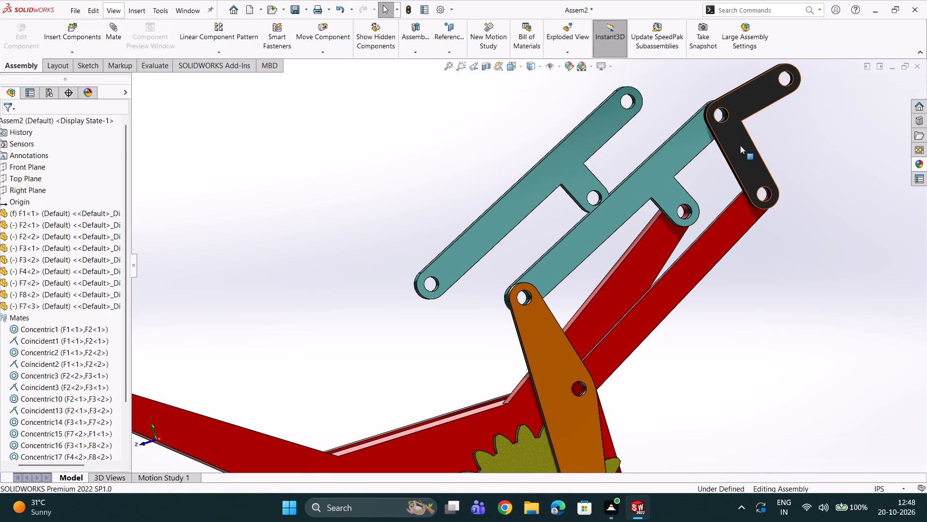
{"action": "left_click", "coordinate": [740, 145], "text": "ctrl"}
{"action": "left_click_drag", "start_coordinate": [795, 183], "coordinate": [805, 190], "text": "ctrl"}
{"action": "left_click_drag", "start_coordinate": [817, 198], "coordinate": [849, 221], "text": "ctrl"}
{"action": "left_click", "coordinate": [850, 222], "text": "ctrl"}
{"action": "left_click_drag", "start_coordinate": [743, 180], "coordinate": [754, 196], "text": "ctrl"}
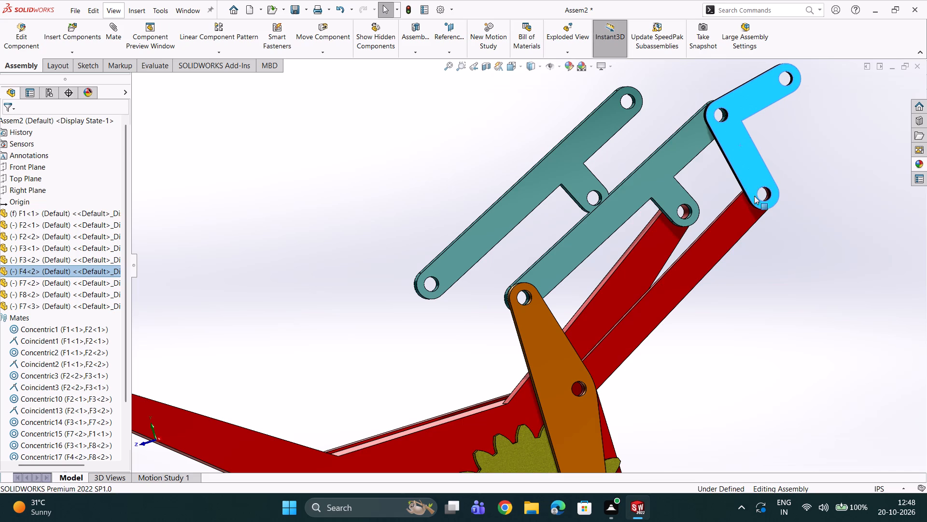
{"action": "left_click_drag", "start_coordinate": [754, 196], "coordinate": [826, 293], "text": "ctrl"}
Copy the red bar and place the copy parallel to the original, beside the copied black link.
{"action": "left_click_drag", "start_coordinate": [671, 291], "coordinate": [739, 382], "text": "ctrl"}
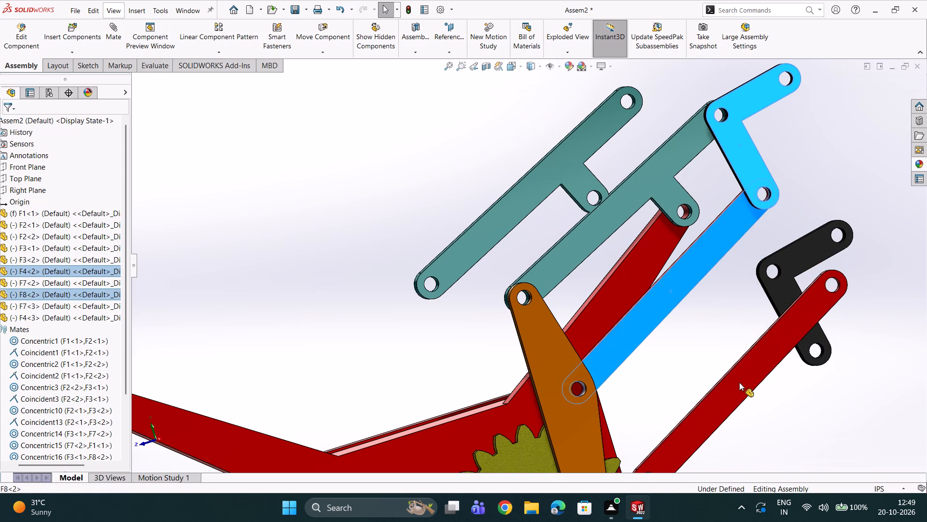
{"action": "left_click_drag", "start_coordinate": [739, 382], "coordinate": [739, 383], "text": "ctrl"}
{"action": "left_click", "coordinate": [395, 225]}
Swing the unattached-side orange link and turn its gear back and forth to check how they move.
{"action": "scroll", "coordinate": [399, 219], "scroll_direction": "up", "scroll_amount": 4}
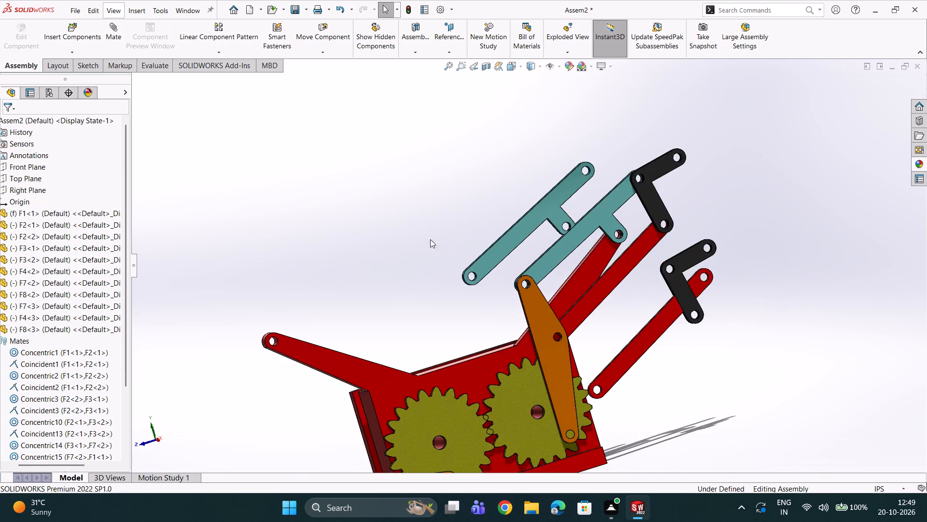
{"action": "scroll", "coordinate": [454, 265], "scroll_direction": "up", "scroll_amount": 3}
{"action": "scroll", "coordinate": [492, 309], "scroll_direction": "down", "scroll_amount": 4}
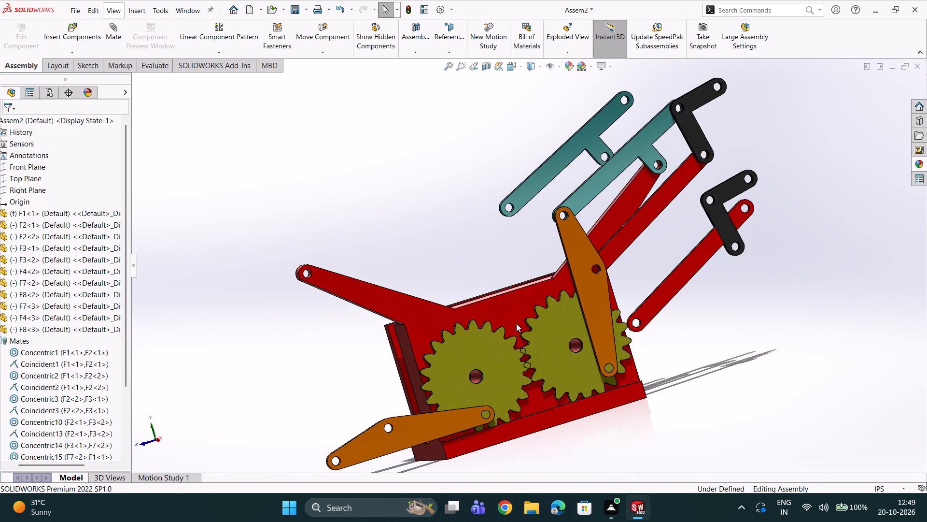
{"action": "scroll", "coordinate": [540, 320], "scroll_direction": "down", "scroll_amount": 4}
{"action": "scroll", "coordinate": [547, 309], "scroll_direction": "up", "scroll_amount": 3}
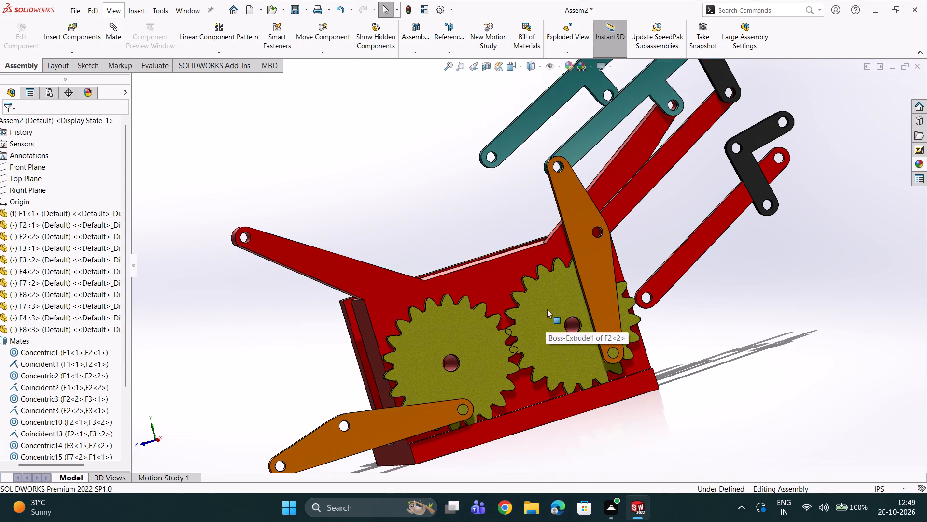
{"action": "left_click_drag", "start_coordinate": [308, 450], "coordinate": [308, 404]}
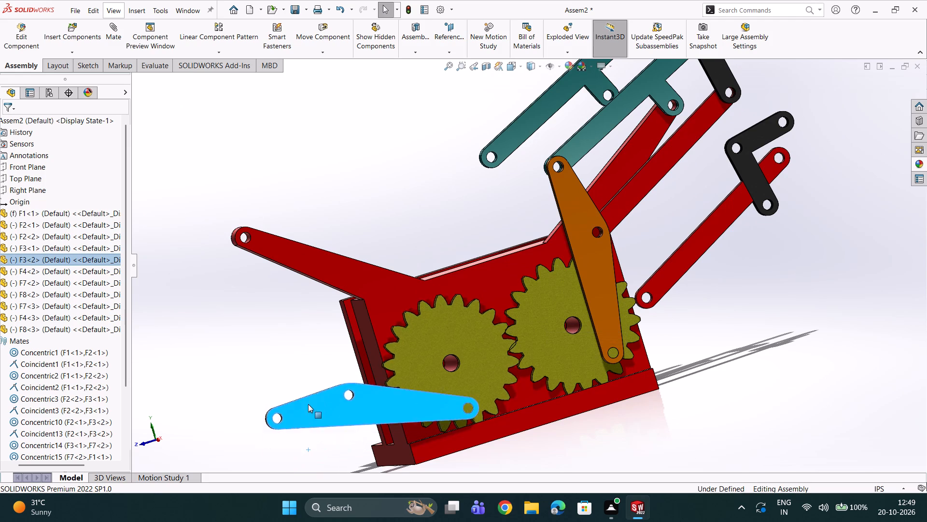
{"action": "left_click_drag", "start_coordinate": [308, 404], "coordinate": [397, 284]}
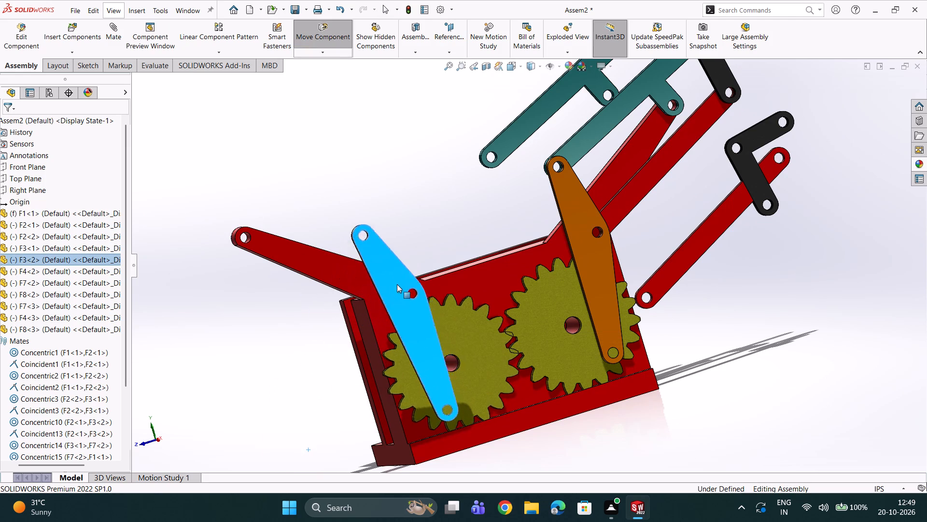
{"action": "left_click_drag", "start_coordinate": [397, 284], "coordinate": [399, 282]}
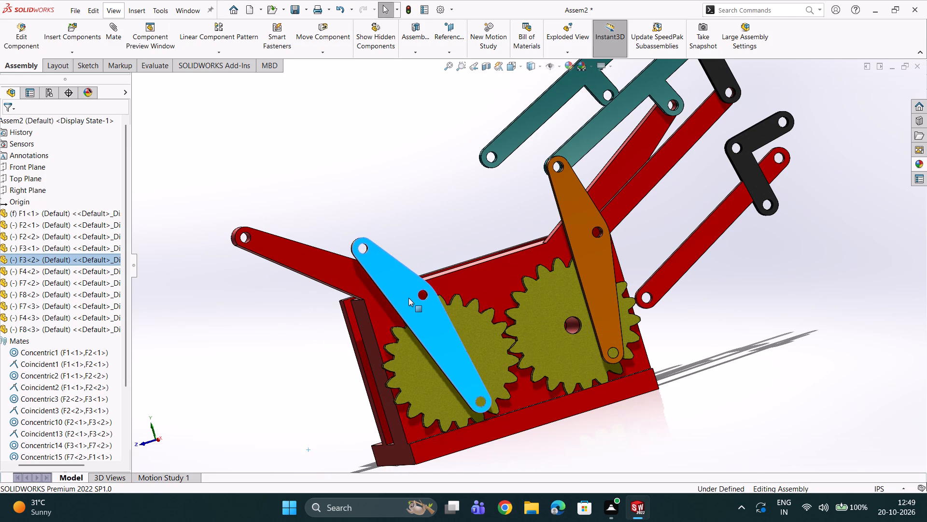
{"action": "left_click_drag", "start_coordinate": [503, 357], "coordinate": [412, 371]}
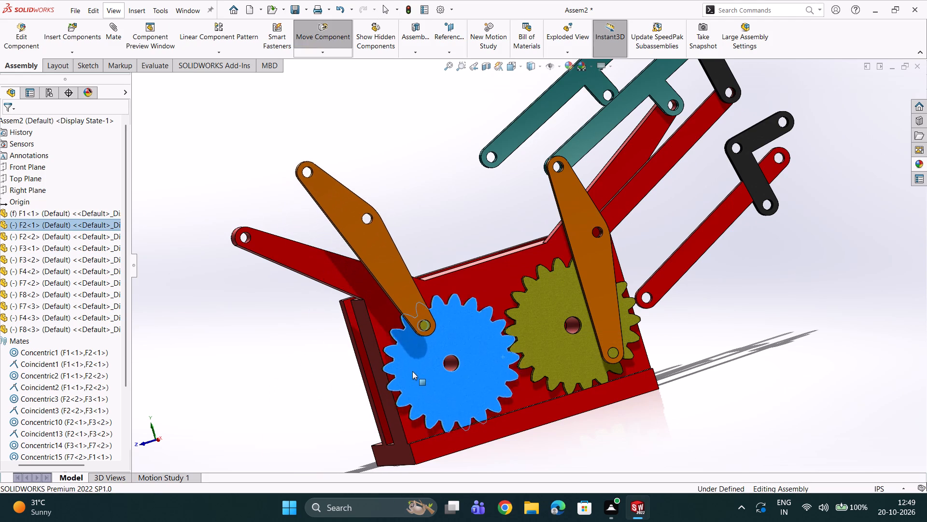
{"action": "left_click_drag", "start_coordinate": [412, 371], "coordinate": [427, 364]}
{"action": "left_click_drag", "start_coordinate": [407, 272], "coordinate": [419, 288]}
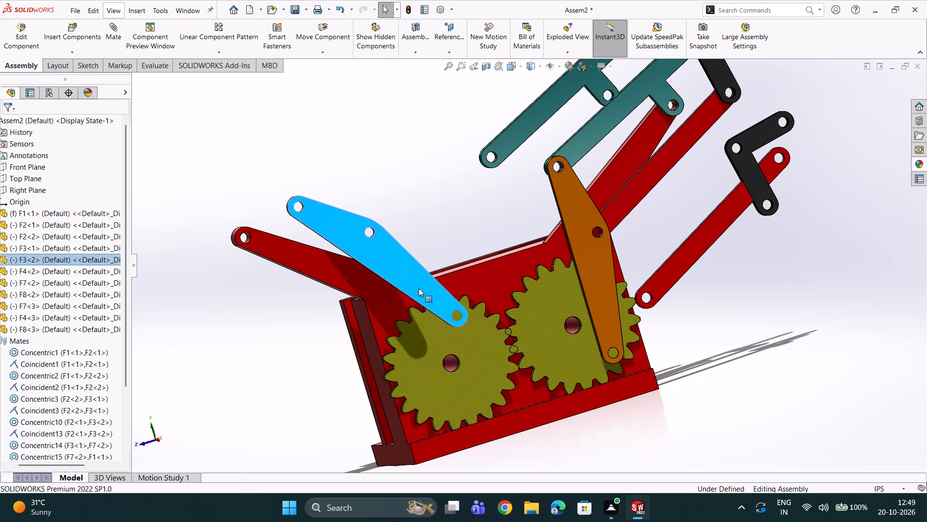
{"action": "left_click_drag", "start_coordinate": [419, 288], "coordinate": [456, 379]}
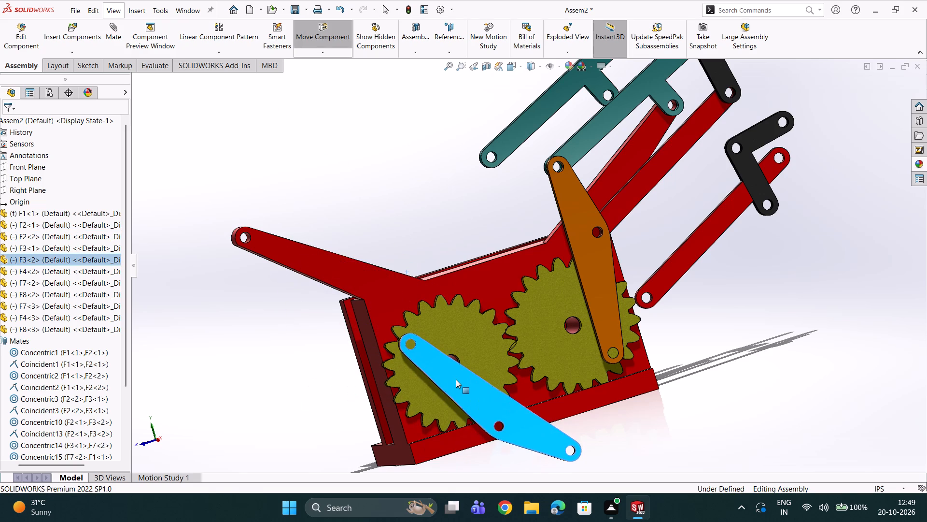
{"action": "left_click_drag", "start_coordinate": [456, 379], "coordinate": [452, 383]}
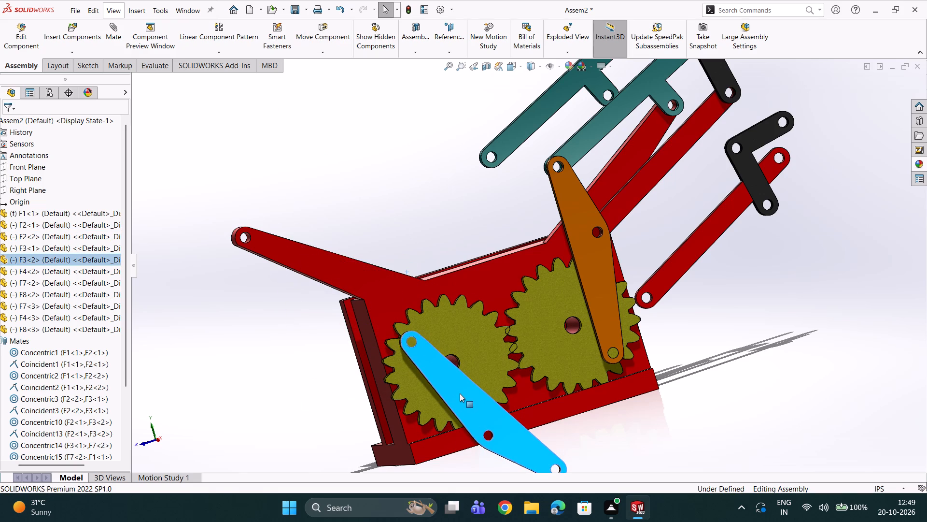
Delete the orange link F3<2> from the gear nearest the housing's unoccupied arm.
{"action": "left_click", "coordinate": [460, 393]}
{"action": "right_click", "coordinate": [460, 393]}
{"action": "left_click", "coordinate": [468, 380]}
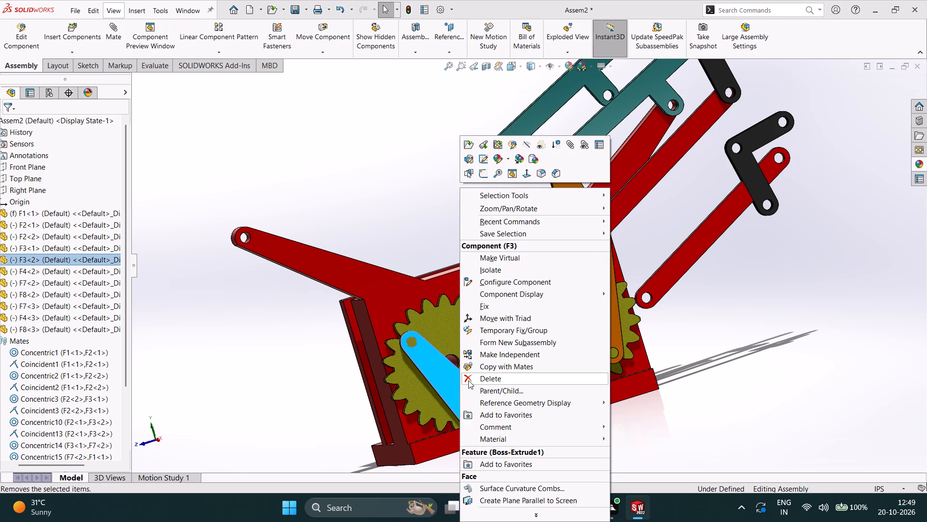
{"action": "left_click", "coordinate": [525, 184]}
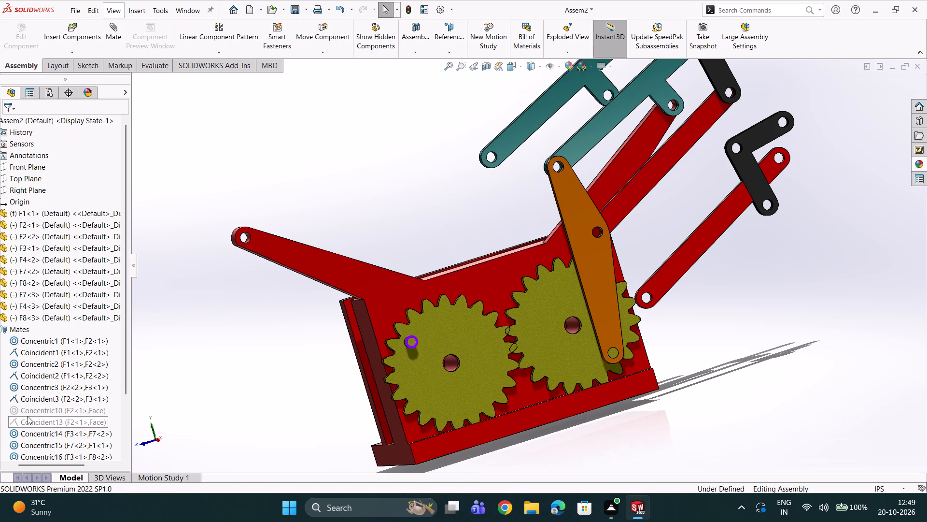
Delete the leftover mates Coincident13 and Concentric10 that belonged to the removed orange link.
{"action": "left_click", "coordinate": [28, 416]}
{"action": "right_click", "coordinate": [28, 416]}
{"action": "left_click", "coordinate": [62, 382]}
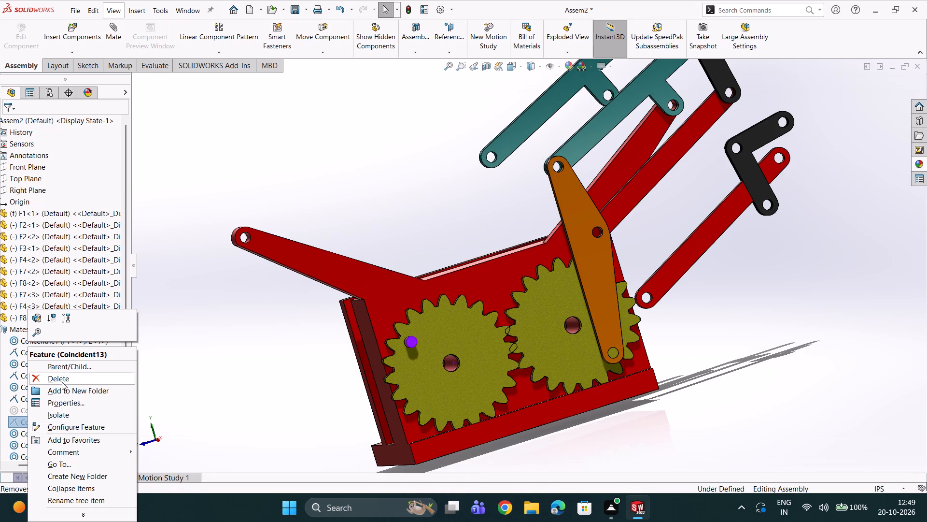
{"action": "left_click", "coordinate": [519, 193]}
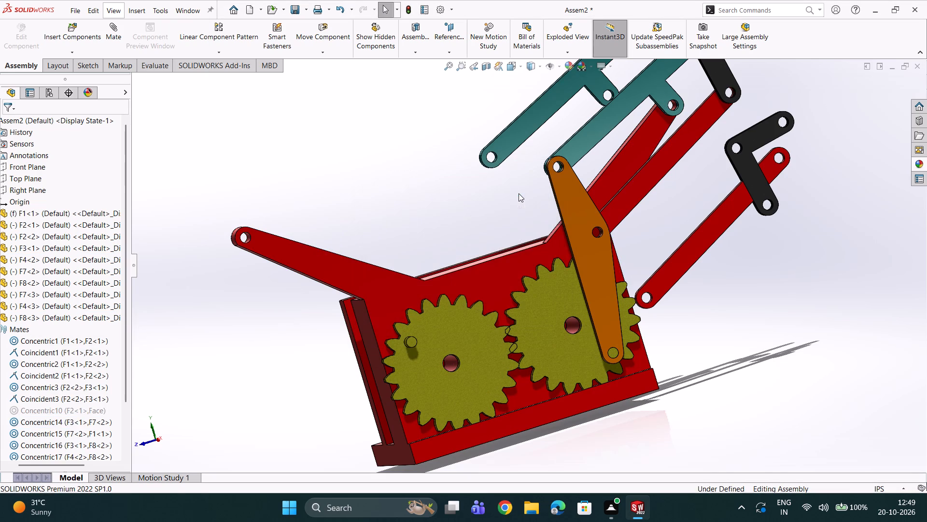
{"action": "left_click", "coordinate": [72, 411]}
{"action": "right_click", "coordinate": [72, 411]}
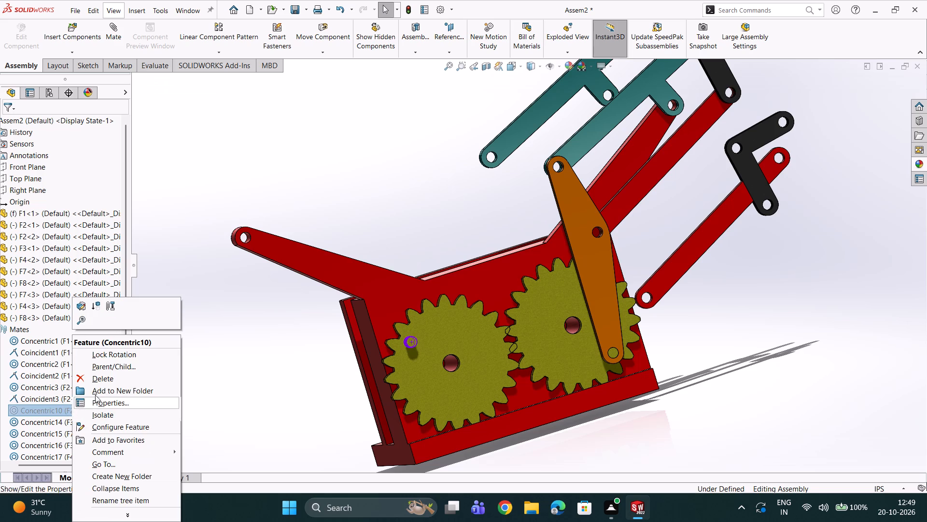
{"action": "left_click", "coordinate": [104, 376]}
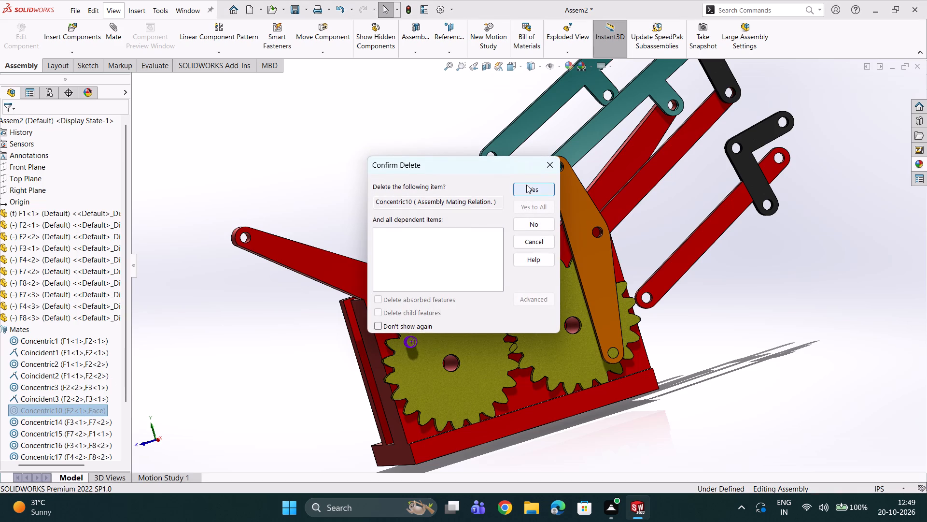
{"action": "left_click", "coordinate": [526, 185]}
Copy the remaining orange link F3<1> and place the copy in the free space outside the housing, below the copied red bar.
{"action": "left_click_drag", "start_coordinate": [581, 244], "coordinate": [646, 348], "text": "ctrl"}
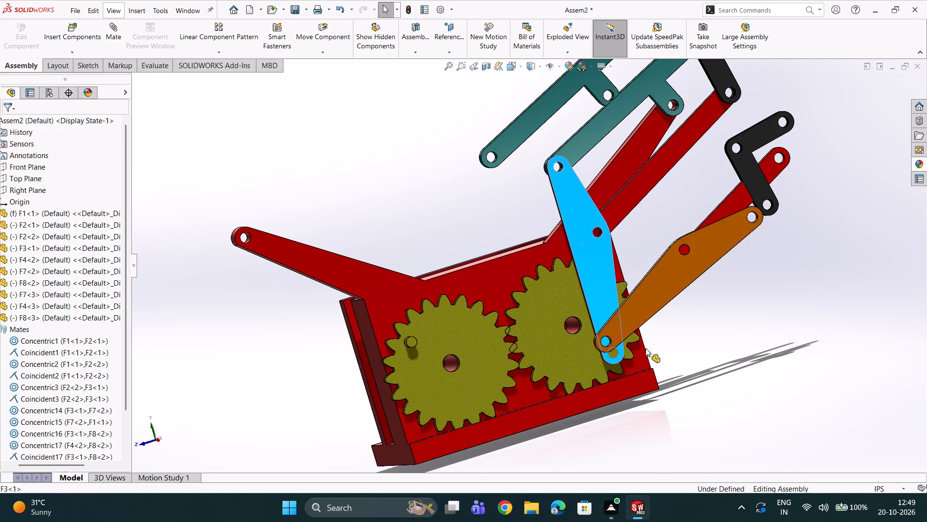
{"action": "left_click_drag", "start_coordinate": [646, 348], "coordinate": [678, 409], "text": "ctrl"}
{"action": "scroll", "coordinate": [675, 407], "scroll_direction": "up", "scroll_amount": 3}
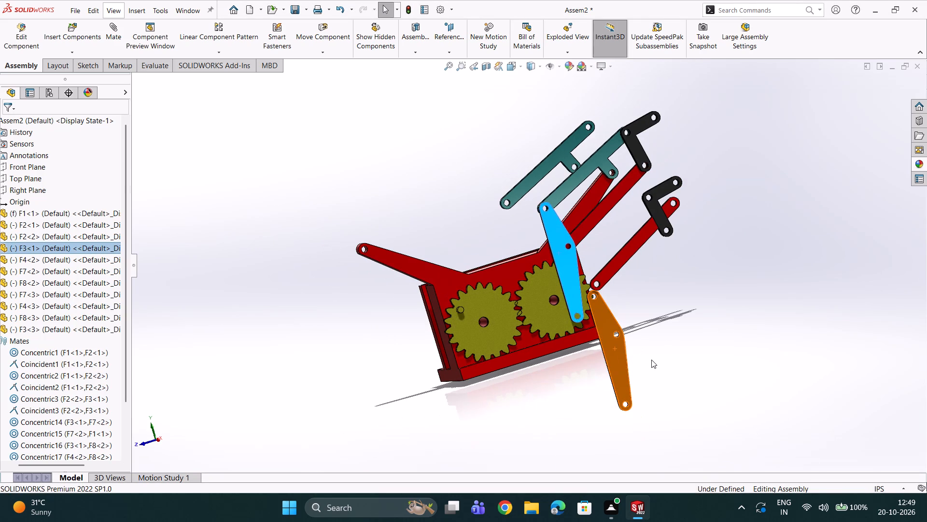
{"action": "key", "text": "Escape"}
Mate the copied orange link's end hole concentric with the pin on the free gear, with the mate alignment flipped.
{"action": "scroll", "coordinate": [648, 360], "scroll_direction": "down", "scroll_amount": 1}
{"action": "left_click", "coordinate": [110, 38]}
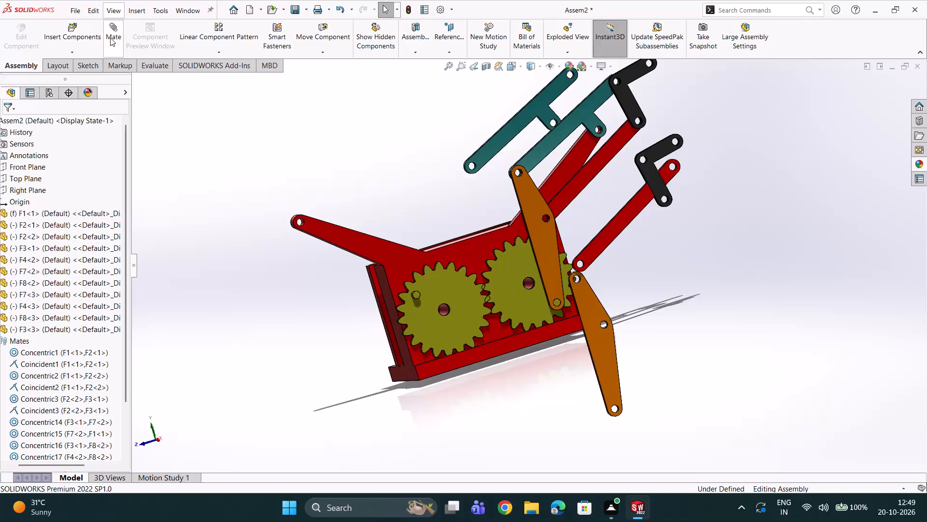
{"action": "scroll", "coordinate": [475, 216], "scroll_direction": "down", "scroll_amount": 2}
{"action": "scroll", "coordinate": [611, 352], "scroll_direction": "up", "scroll_amount": 2}
{"action": "scroll", "coordinate": [704, 376], "scroll_direction": "down", "scroll_amount": 1}
{"action": "scroll", "coordinate": [633, 431], "scroll_direction": "down", "scroll_amount": 9}
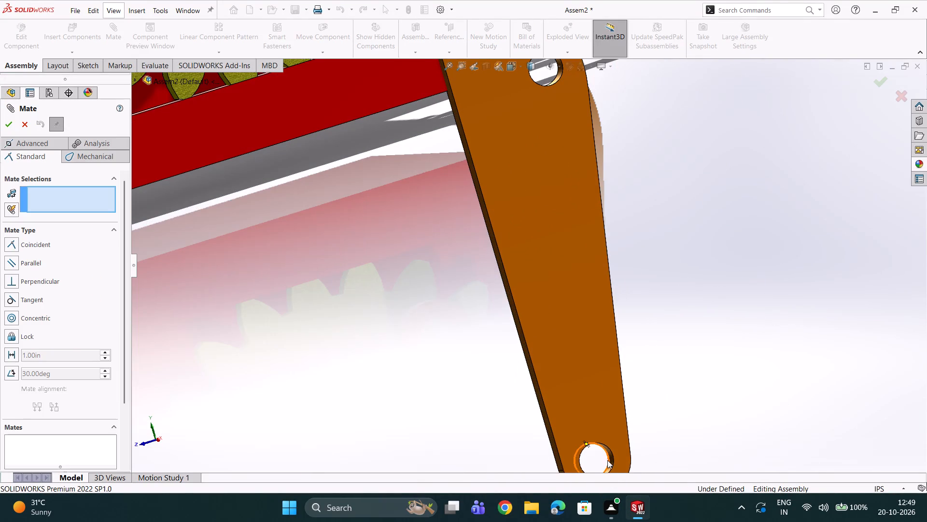
{"action": "scroll", "coordinate": [607, 459], "scroll_direction": "down", "scroll_amount": 5}
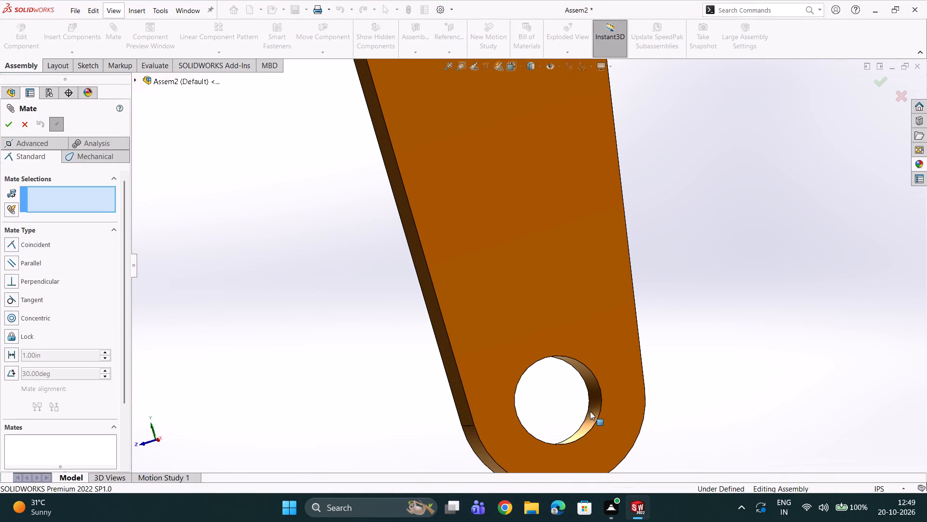
{"action": "left_click", "coordinate": [590, 411]}
{"action": "scroll", "coordinate": [559, 405], "scroll_direction": "up", "scroll_amount": 4}
{"action": "scroll", "coordinate": [215, 280], "scroll_direction": "up", "scroll_amount": 2}
{"action": "scroll", "coordinate": [222, 193], "scroll_direction": "up", "scroll_amount": 4}
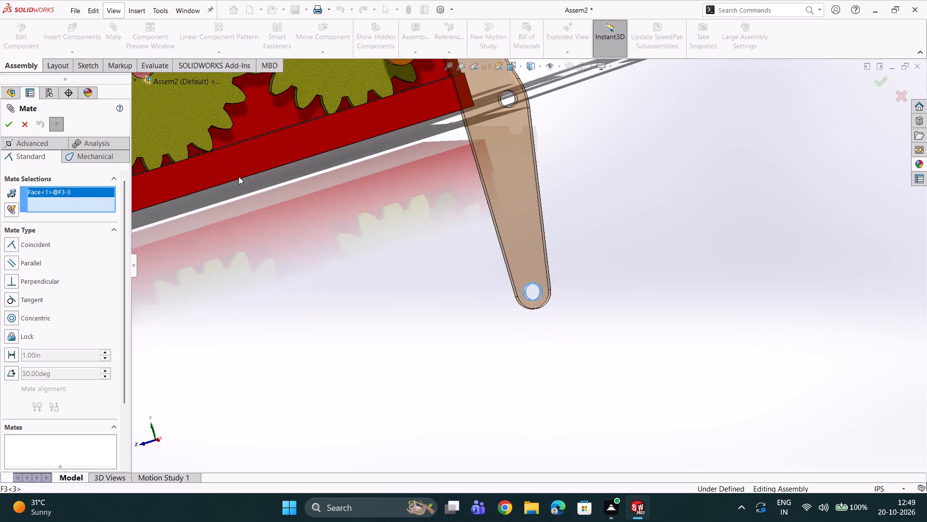
{"action": "scroll", "coordinate": [239, 174], "scroll_direction": "down", "scroll_amount": 3}
{"action": "scroll", "coordinate": [239, 170], "scroll_direction": "up", "scroll_amount": 5}
{"action": "scroll", "coordinate": [302, 168], "scroll_direction": "up", "scroll_amount": 1}
{"action": "scroll", "coordinate": [376, 174], "scroll_direction": "down", "scroll_amount": 10}
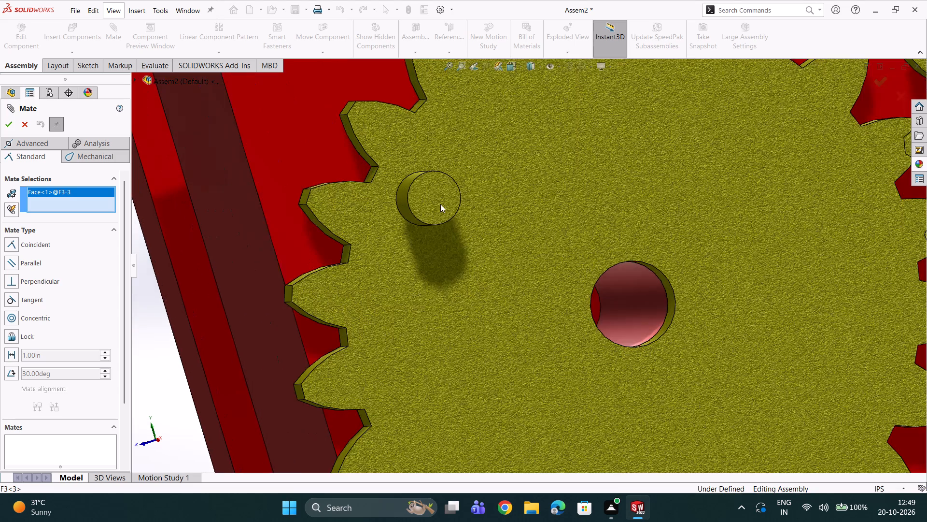
{"action": "scroll", "coordinate": [440, 204], "scroll_direction": "down", "scroll_amount": 3}
{"action": "left_click", "coordinate": [412, 215]}
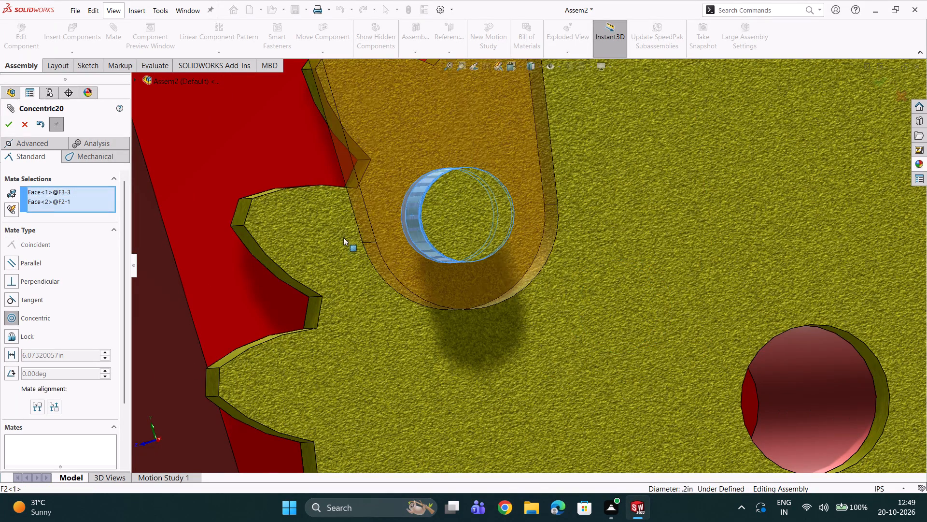
{"action": "left_click", "coordinate": [297, 209]}
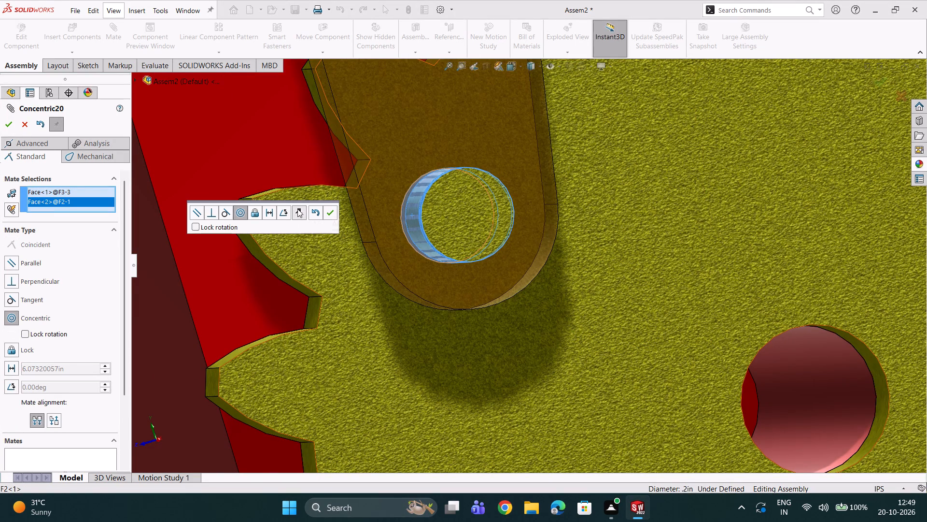
{"action": "scroll", "coordinate": [385, 210], "scroll_direction": "up", "scroll_amount": 7}
{"action": "scroll", "coordinate": [475, 200], "scroll_direction": "up", "scroll_amount": 4}
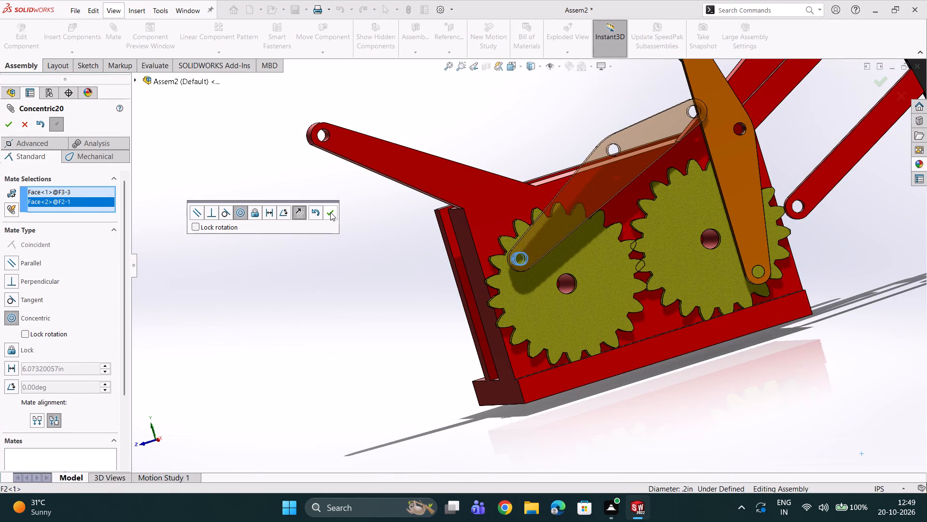
{"action": "left_click", "coordinate": [330, 212]}
Swing the copied orange link clear of the housing and mate its flat face coincident with the gear pin's end face.
{"action": "left_click_drag", "start_coordinate": [645, 142], "coordinate": [591, 144]}
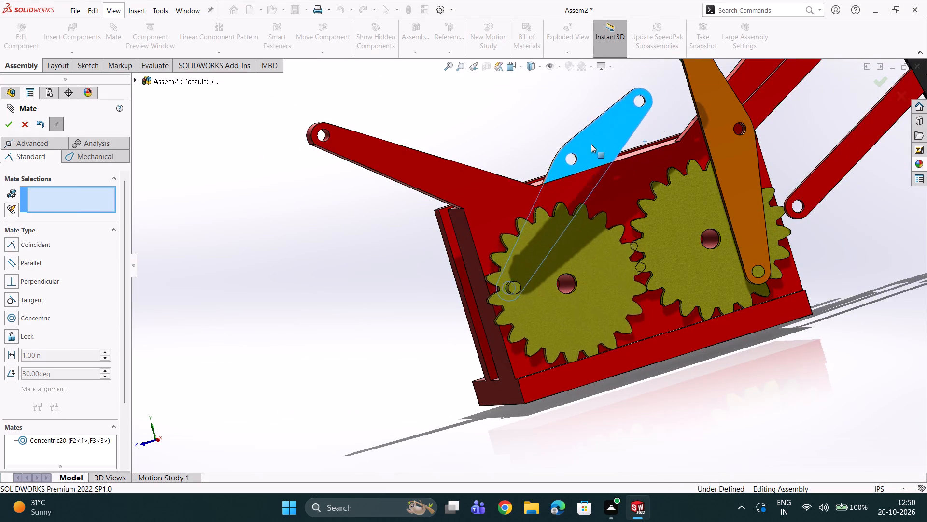
{"action": "left_click_drag", "start_coordinate": [591, 144], "coordinate": [582, 146]}
{"action": "left_click_drag", "start_coordinate": [574, 149], "coordinate": [496, 203]}
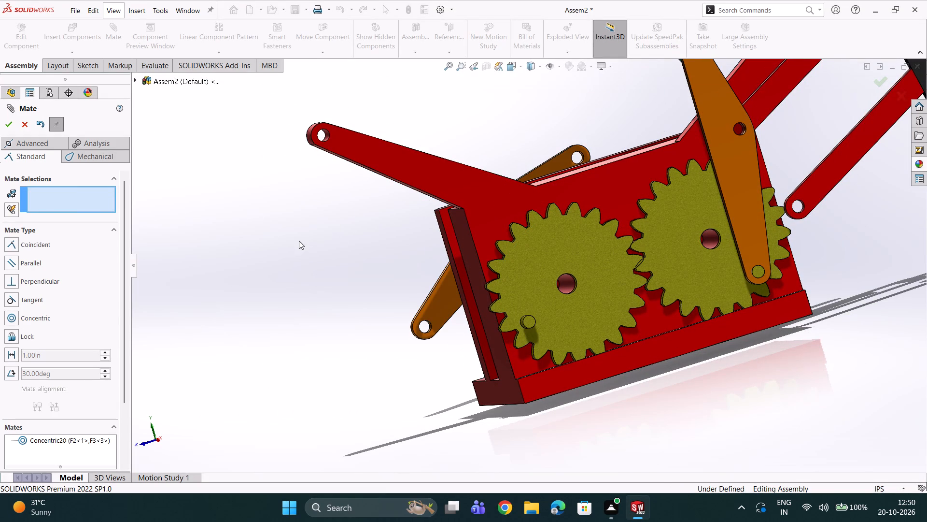
{"action": "left_click", "coordinate": [299, 240]}
{"action": "scroll", "coordinate": [418, 297], "scroll_direction": "down", "scroll_amount": 4}
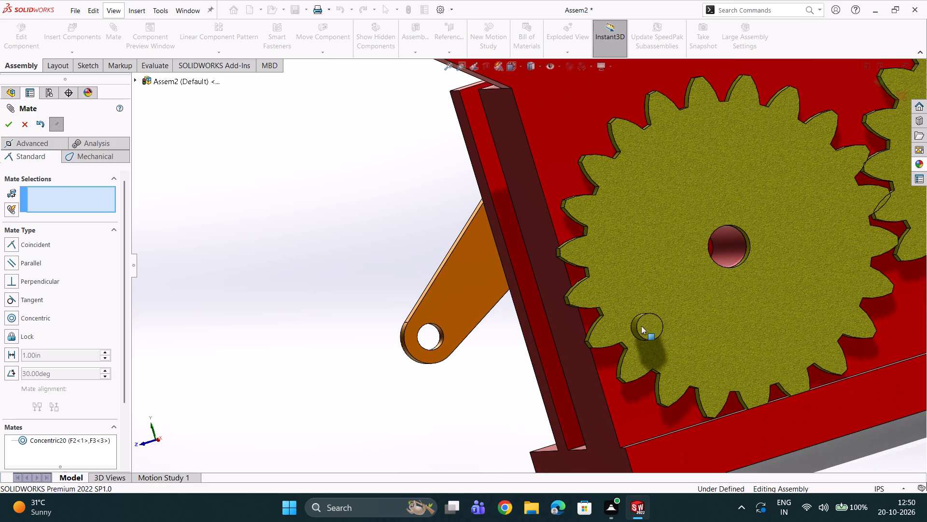
{"action": "left_click", "coordinate": [641, 327]}
{"action": "left_click", "coordinate": [476, 299]}
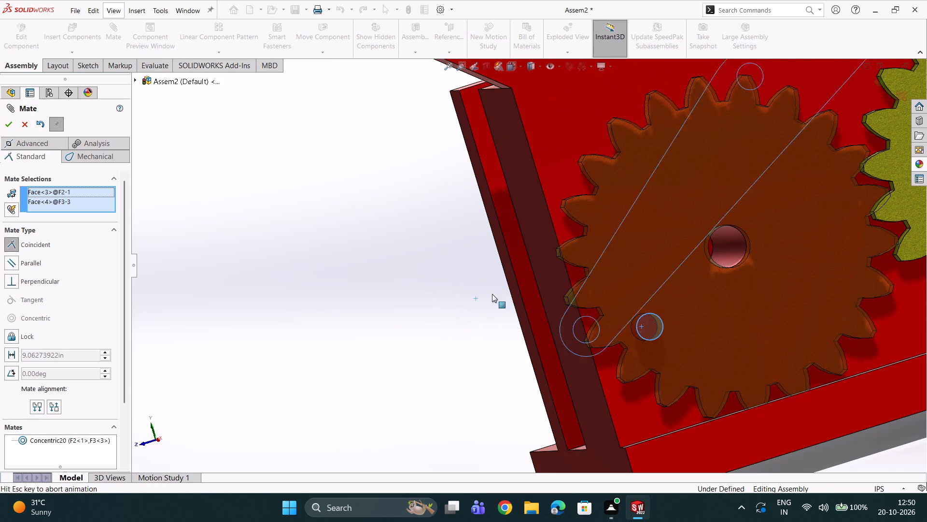
{"action": "left_click", "coordinate": [713, 314]}
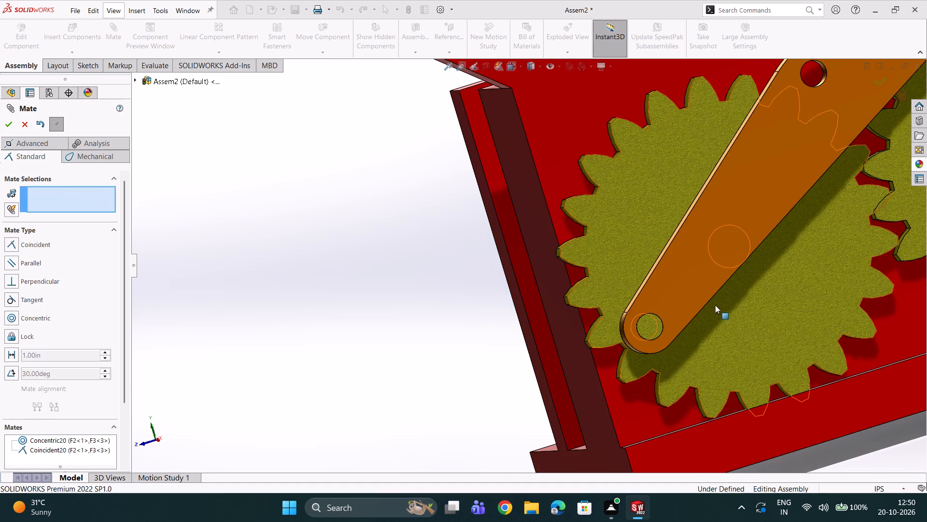
Swing the newly mated orange link on its gear pin outward toward the housing's unoccupied arm and finish mating.
{"action": "scroll", "coordinate": [715, 304], "scroll_direction": "up", "scroll_amount": 2}
{"action": "scroll", "coordinate": [711, 260], "scroll_direction": "up", "scroll_amount": 3}
{"action": "left_click_drag", "start_coordinate": [669, 183], "coordinate": [616, 178]}
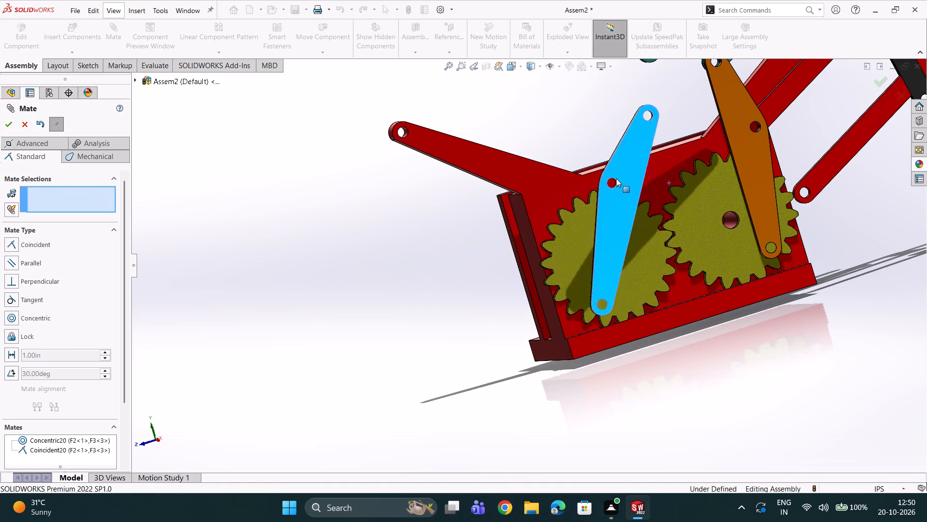
{"action": "left_click_drag", "start_coordinate": [616, 178], "coordinate": [564, 189]}
{"action": "left_click", "coordinate": [564, 189]}
{"action": "scroll", "coordinate": [579, 202], "scroll_direction": "down", "scroll_amount": 2}
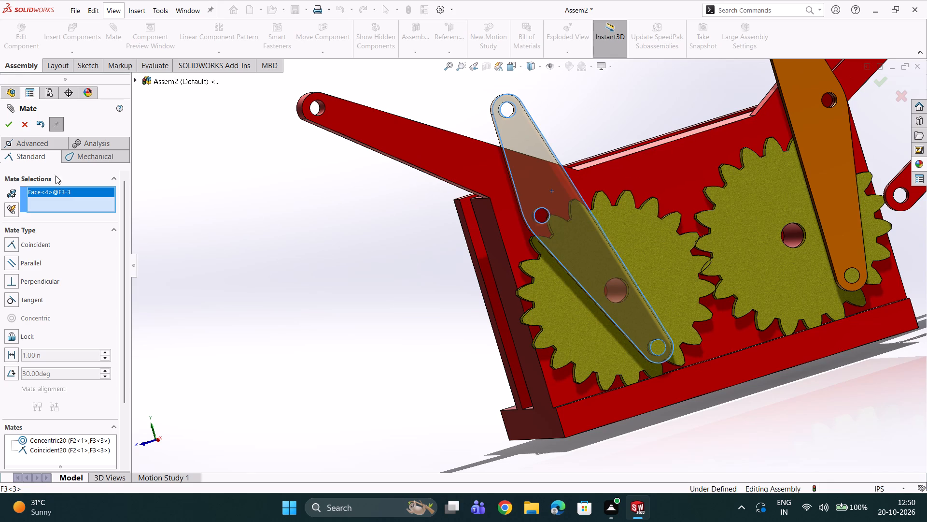
{"action": "left_click", "coordinate": [21, 125]}
{"action": "scroll", "coordinate": [638, 142], "scroll_direction": "up", "scroll_amount": 1}
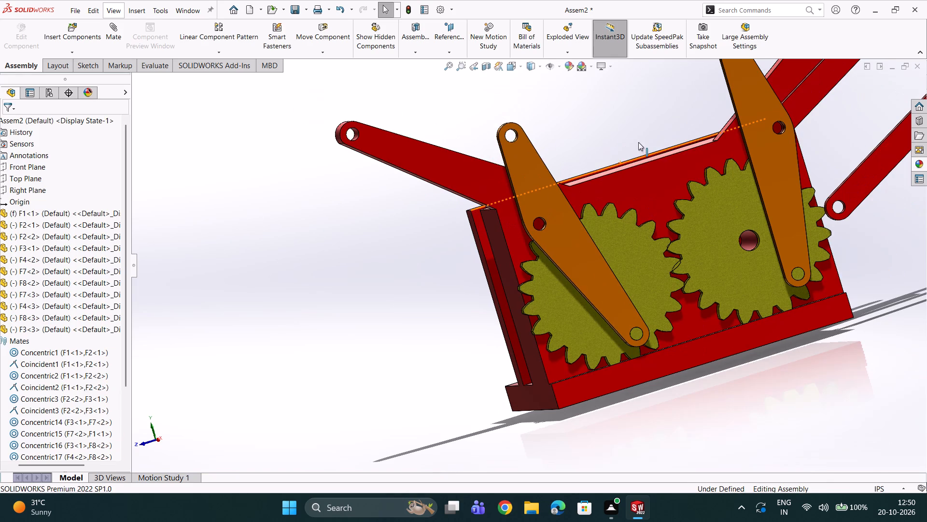
{"action": "left_click_drag", "start_coordinate": [548, 202], "coordinate": [523, 269]}
{"action": "left_click_drag", "start_coordinate": [523, 283], "coordinate": [527, 298]}
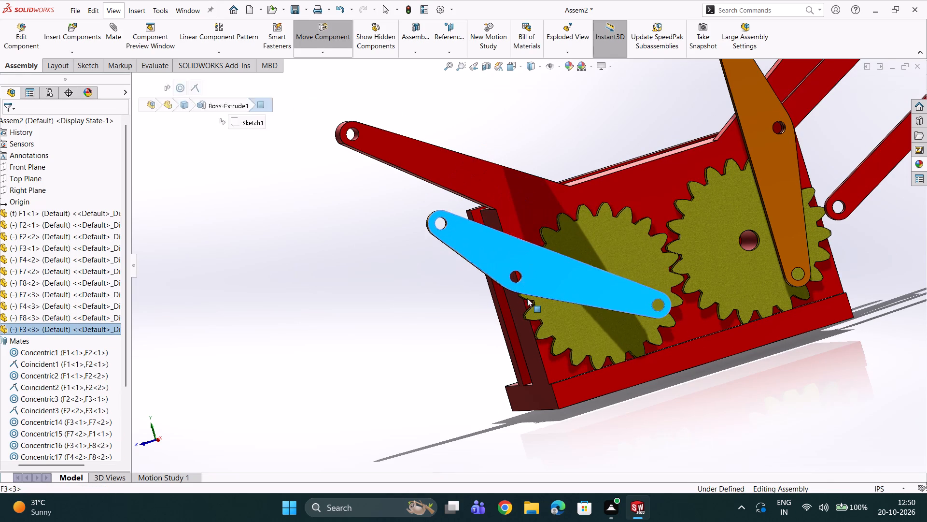
Turn the gear carrying the copied orange link and swing the link outward past the housing's open side.
{"action": "left_click_drag", "start_coordinate": [527, 298], "coordinate": [646, 322]}
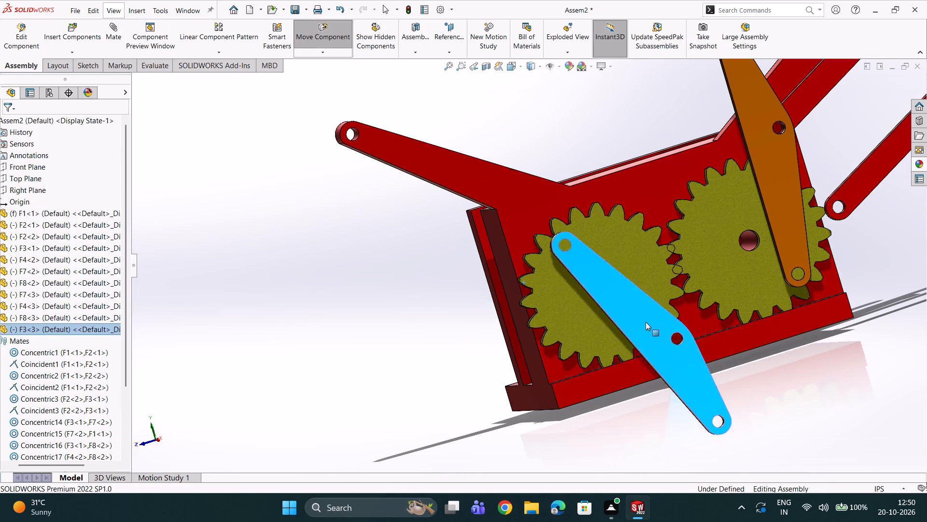
{"action": "left_click_drag", "start_coordinate": [646, 322], "coordinate": [633, 335]}
{"action": "scroll", "coordinate": [608, 328], "scroll_direction": "down", "scroll_amount": 1}
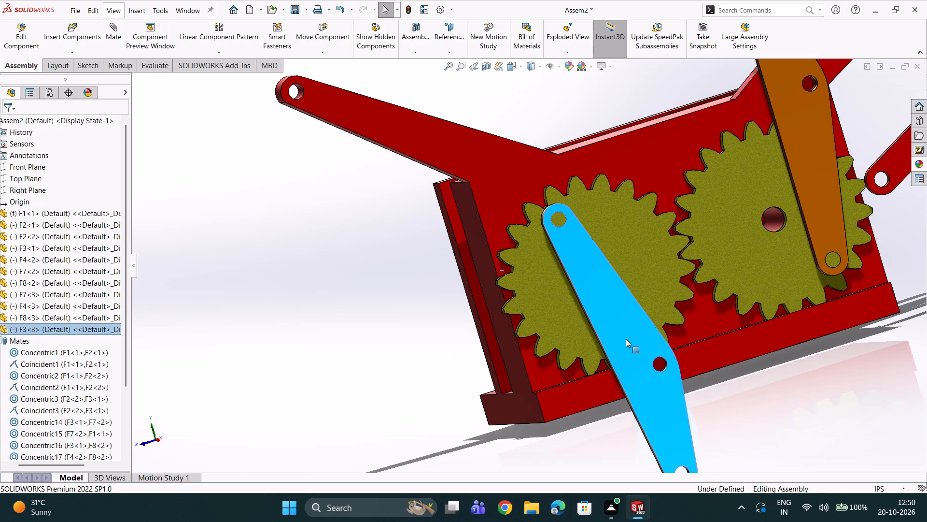
{"action": "scroll", "coordinate": [625, 337], "scroll_direction": "down", "scroll_amount": 2}
{"action": "left_click_drag", "start_coordinate": [664, 234], "coordinate": [587, 348]}
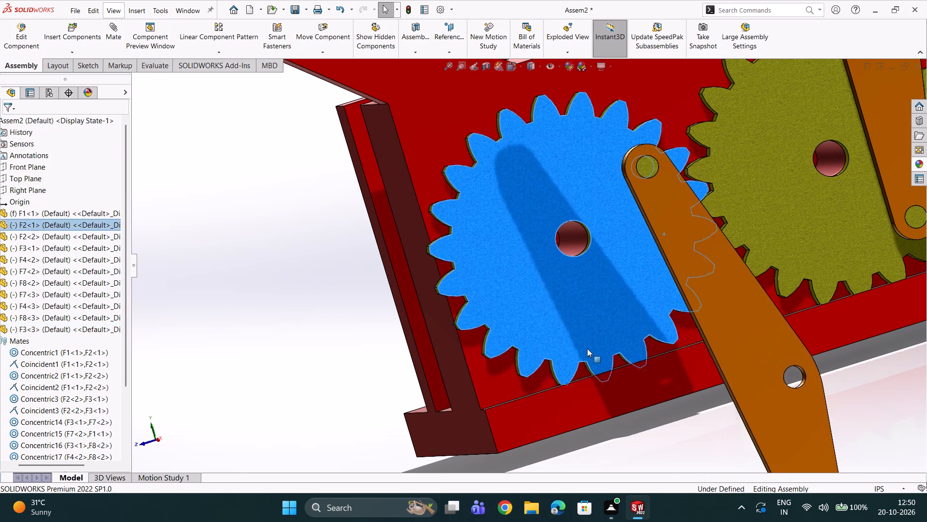
{"action": "left_click_drag", "start_coordinate": [587, 348], "coordinate": [492, 170]}
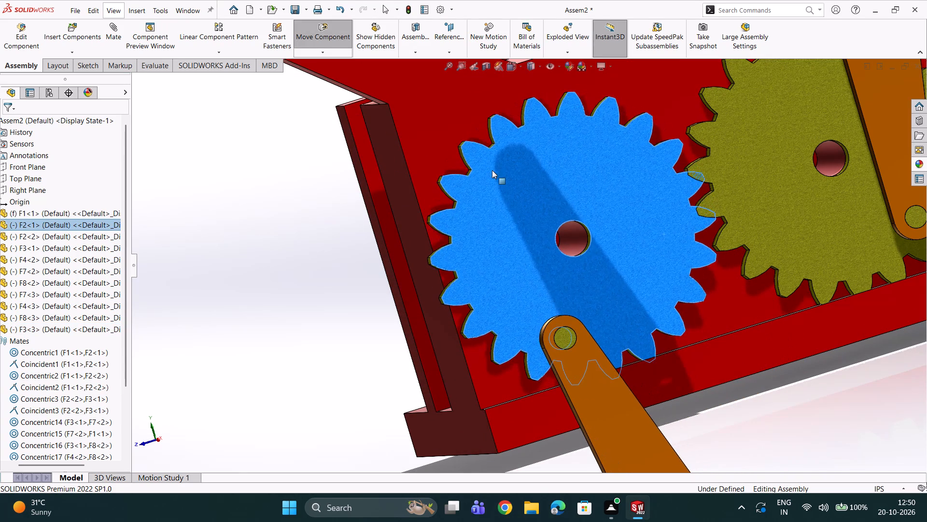
{"action": "left_click_drag", "start_coordinate": [492, 170], "coordinate": [495, 171]}
{"action": "scroll", "coordinate": [650, 346], "scroll_direction": "up", "scroll_amount": 5}
{"action": "left_click_drag", "start_coordinate": [601, 412], "coordinate": [602, 415]}
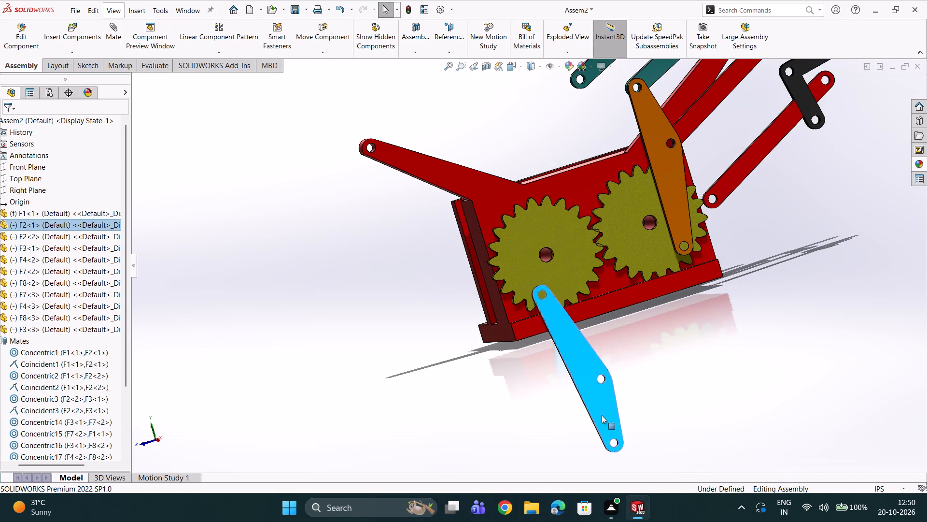
{"action": "left_click_drag", "start_coordinate": [602, 415], "coordinate": [348, 299]}
{"action": "scroll", "coordinate": [453, 233], "scroll_direction": "down", "scroll_amount": 3}
{"action": "scroll", "coordinate": [446, 238], "scroll_direction": "up", "scroll_amount": 3}
{"action": "left_click", "coordinate": [445, 239]}
Mate the end hole of the loose copied red bar F8<3> concentric with the copied orange link's middle hole.
{"action": "scroll", "coordinate": [463, 241], "scroll_direction": "down", "scroll_amount": 1}
{"action": "scroll", "coordinate": [467, 238], "scroll_direction": "up", "scroll_amount": 4}
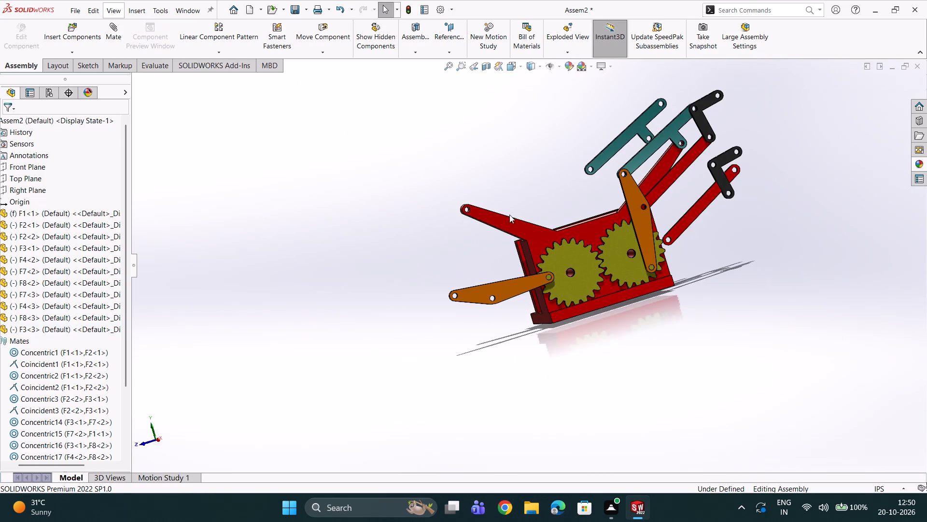
{"action": "scroll", "coordinate": [566, 214], "scroll_direction": "down", "scroll_amount": 1}
{"action": "scroll", "coordinate": [615, 218], "scroll_direction": "down", "scroll_amount": 2}
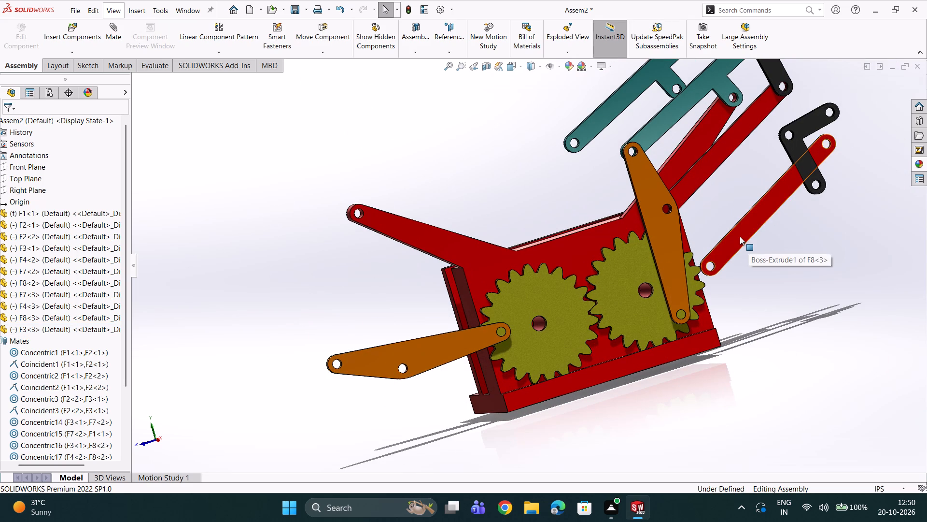
{"action": "scroll", "coordinate": [724, 252], "scroll_direction": "down", "scroll_amount": 3}
{"action": "scroll", "coordinate": [783, 147], "scroll_direction": "up", "scroll_amount": 3}
{"action": "scroll", "coordinate": [773, 149], "scroll_direction": "down", "scroll_amount": 3}
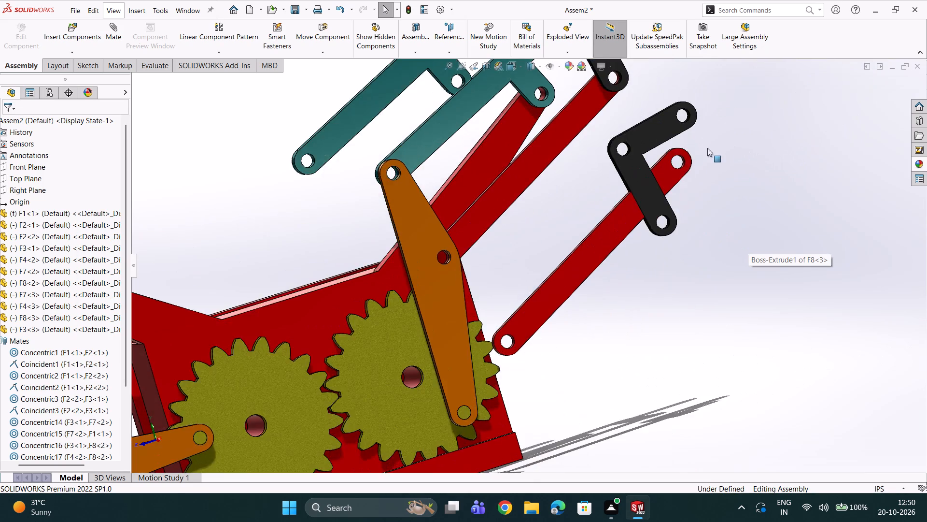
{"action": "scroll", "coordinate": [707, 148], "scroll_direction": "down", "scroll_amount": 6}
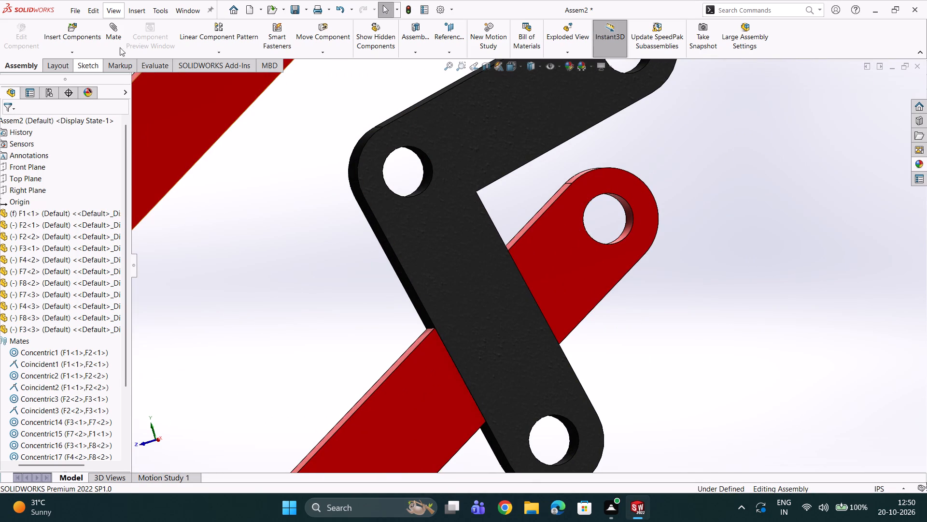
{"action": "left_click", "coordinate": [116, 40]}
{"action": "scroll", "coordinate": [666, 215], "scroll_direction": "down", "scroll_amount": 3}
{"action": "scroll", "coordinate": [618, 216], "scroll_direction": "down", "scroll_amount": 3}
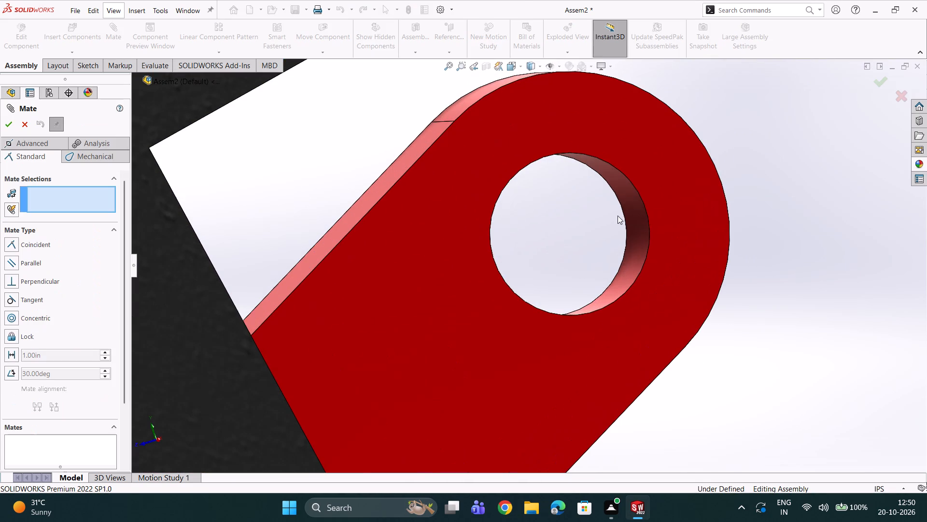
{"action": "left_click", "coordinate": [638, 214]}
{"action": "scroll", "coordinate": [601, 231], "scroll_direction": "up", "scroll_amount": 12}
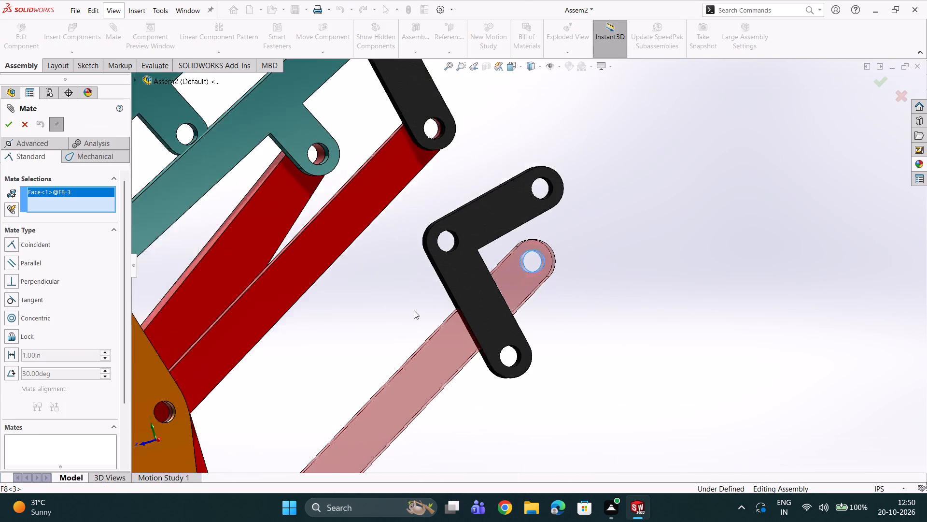
{"action": "scroll", "coordinate": [414, 310], "scroll_direction": "up", "scroll_amount": 2}
{"action": "scroll", "coordinate": [419, 370], "scroll_direction": "down", "scroll_amount": 1}
{"action": "scroll", "coordinate": [417, 363], "scroll_direction": "up", "scroll_amount": 5}
{"action": "scroll", "coordinate": [340, 389], "scroll_direction": "down", "scroll_amount": 8}
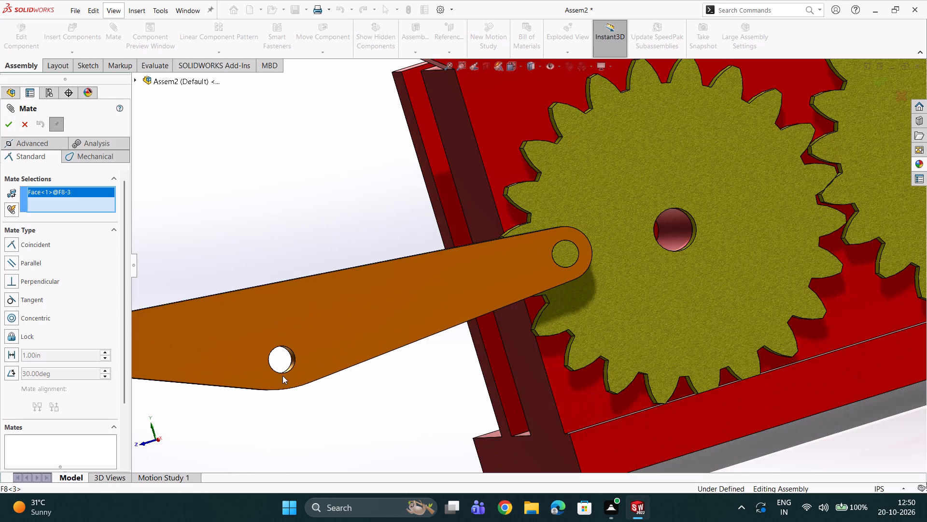
{"action": "scroll", "coordinate": [288, 364], "scroll_direction": "down", "scroll_amount": 3}
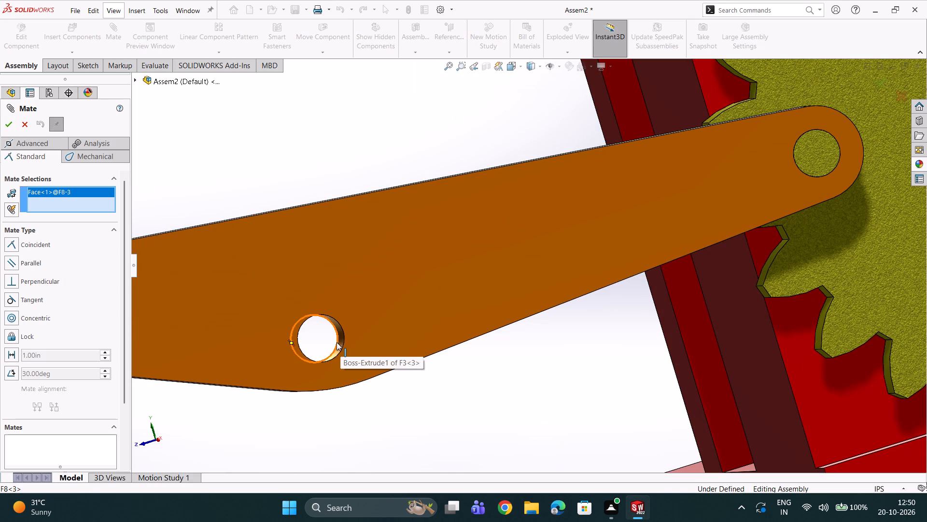
{"action": "left_click", "coordinate": [338, 344]}
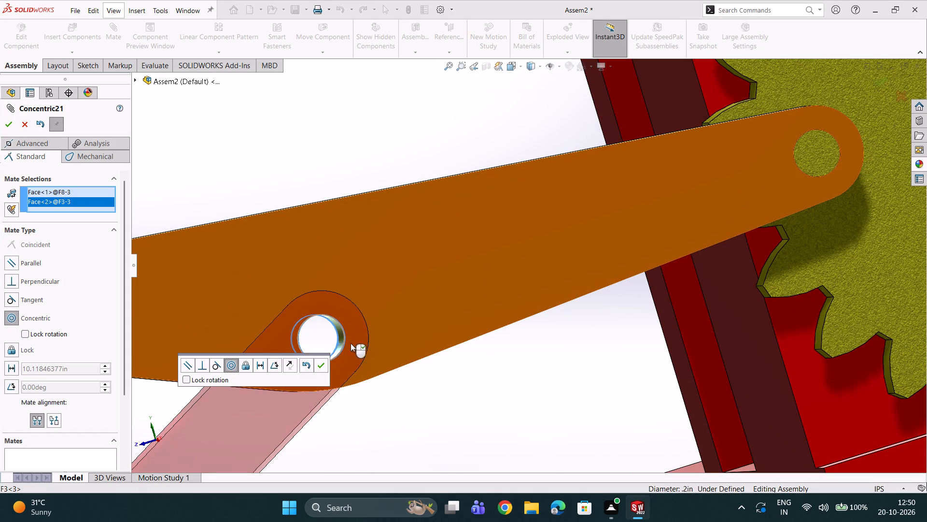
{"action": "left_click", "coordinate": [320, 364]}
Mate the copied red bar's flat face coincident with the copied orange link's inner flat face.
{"action": "scroll", "coordinate": [324, 365], "scroll_direction": "down", "scroll_amount": 1}
{"action": "left_click", "coordinate": [309, 380]}
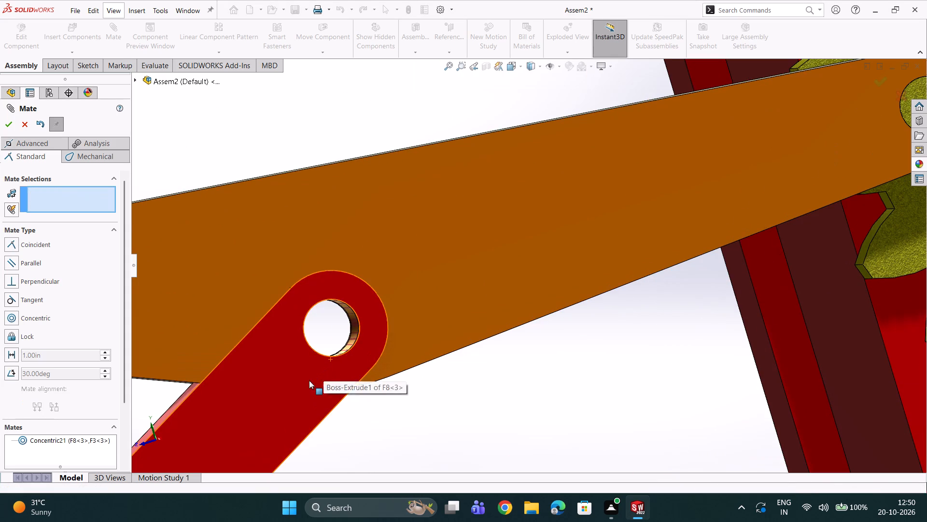
{"action": "middle_click_drag", "start_coordinate": [316, 376], "coordinate": [424, 371]}
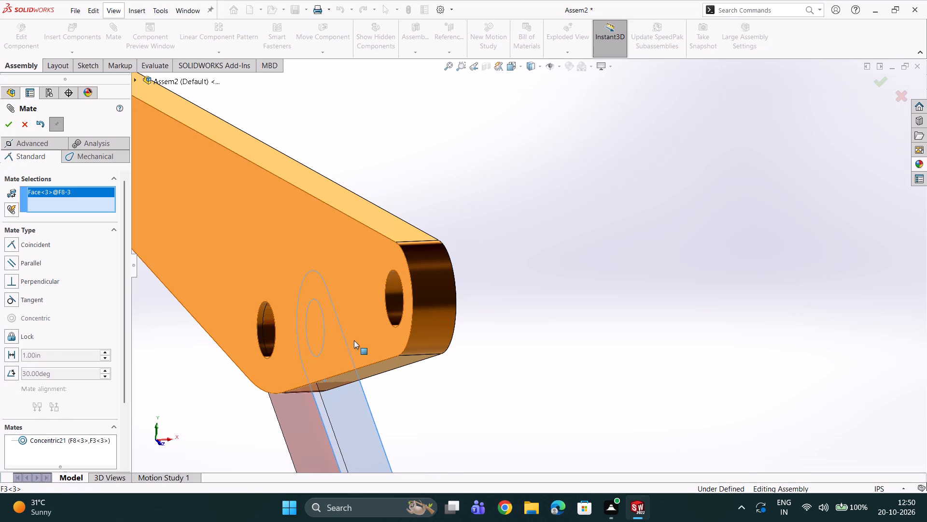
{"action": "left_click", "coordinate": [354, 340]}
{"action": "left_click", "coordinate": [329, 356]}
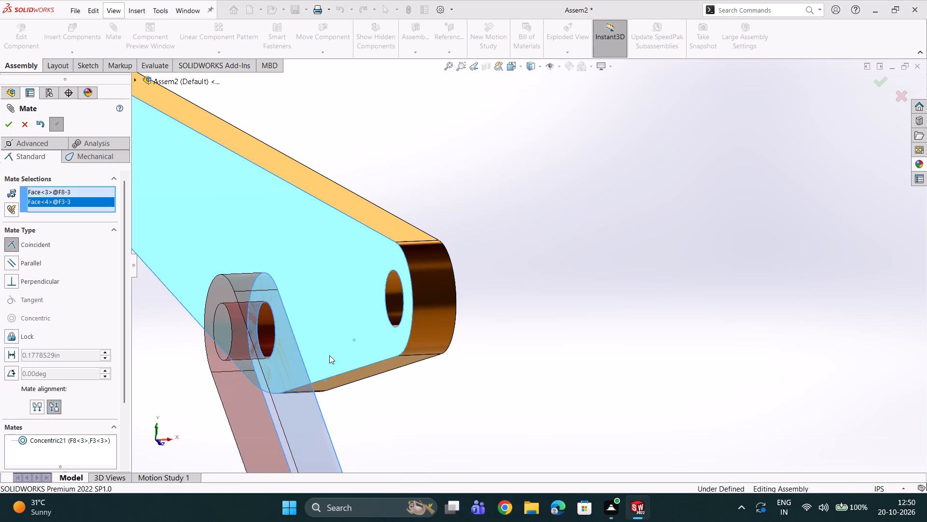
{"action": "scroll", "coordinate": [331, 356], "scroll_direction": "up", "scroll_amount": 4}
{"action": "middle_click_drag", "start_coordinate": [340, 353], "coordinate": [312, 283]}
{"action": "scroll", "coordinate": [307, 280], "scroll_direction": "up", "scroll_amount": 4}
{"action": "scroll", "coordinate": [352, 278], "scroll_direction": "up", "scroll_amount": 2}
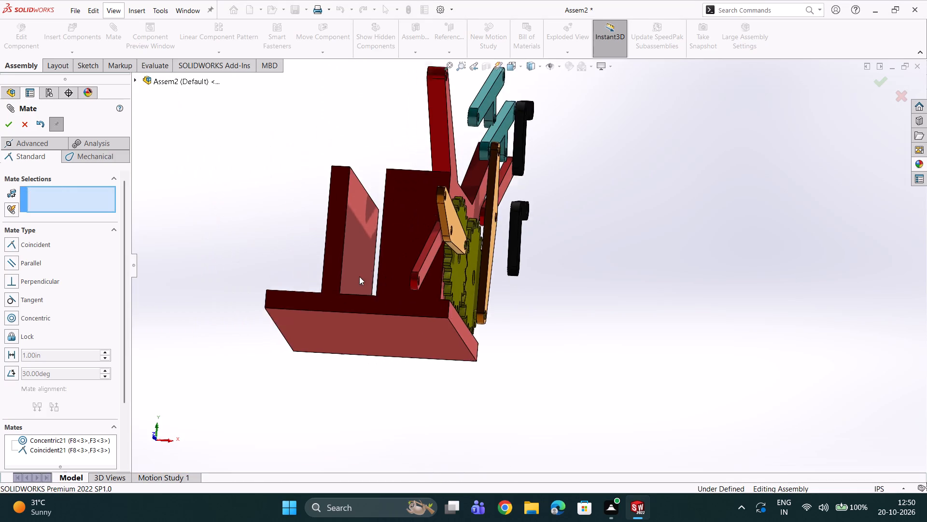
{"action": "scroll", "coordinate": [359, 276], "scroll_direction": "up", "scroll_amount": 2}
Mate the end hole of the loose black L-shaped link F4<3> concentric with the copied red bar's free end hole.
{"action": "scroll", "coordinate": [519, 265], "scroll_direction": "down", "scroll_amount": 4}
{"action": "middle_click_drag", "start_coordinate": [545, 264], "coordinate": [481, 256]}
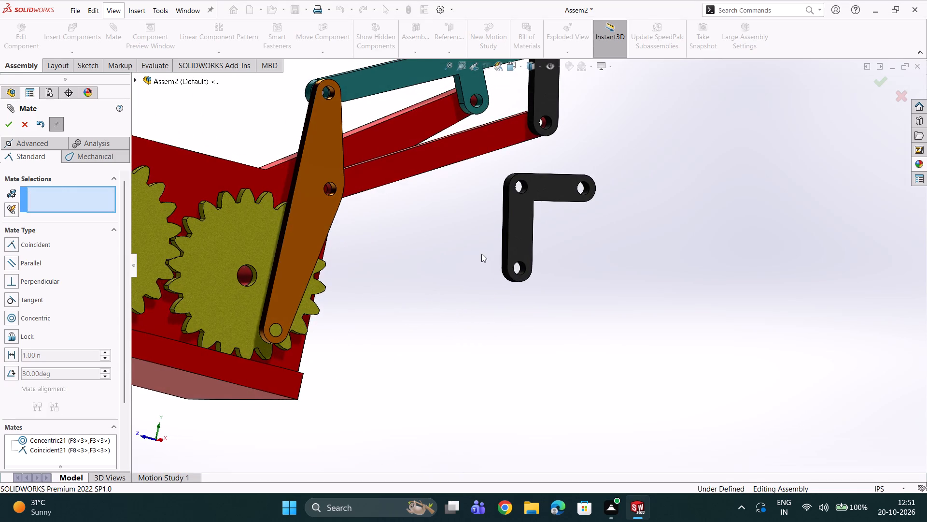
{"action": "scroll", "coordinate": [494, 242], "scroll_direction": "up", "scroll_amount": 2}
{"action": "scroll", "coordinate": [523, 257], "scroll_direction": "down", "scroll_amount": 10}
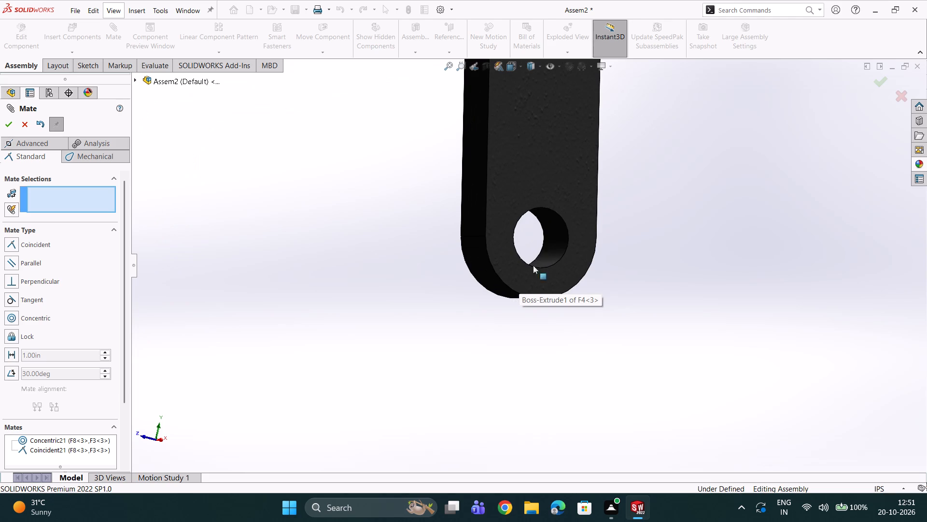
{"action": "left_click", "coordinate": [552, 248]}
{"action": "scroll", "coordinate": [544, 250], "scroll_direction": "up", "scroll_amount": 14}
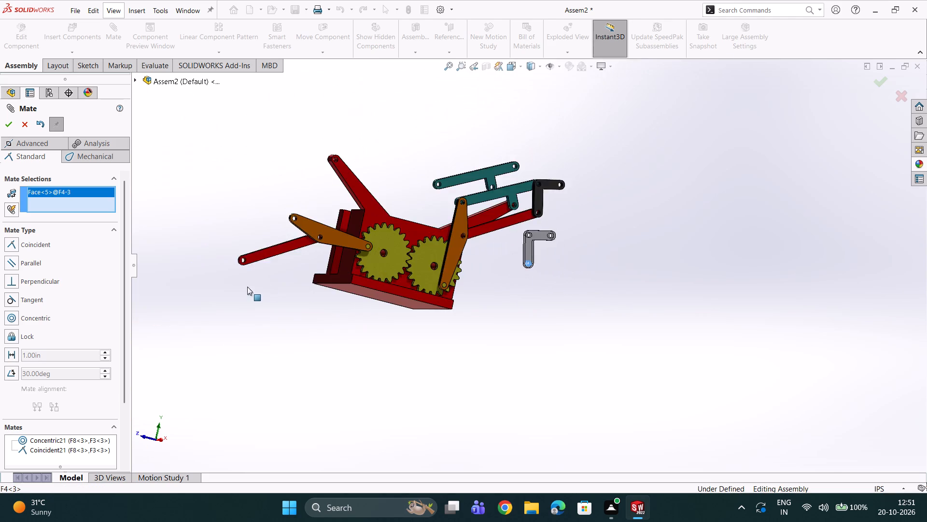
{"action": "scroll", "coordinate": [240, 288], "scroll_direction": "up", "scroll_amount": 1}
{"action": "scroll", "coordinate": [252, 274], "scroll_direction": "down", "scroll_amount": 14}
{"action": "scroll", "coordinate": [649, 252], "scroll_direction": "down", "scroll_amount": 3}
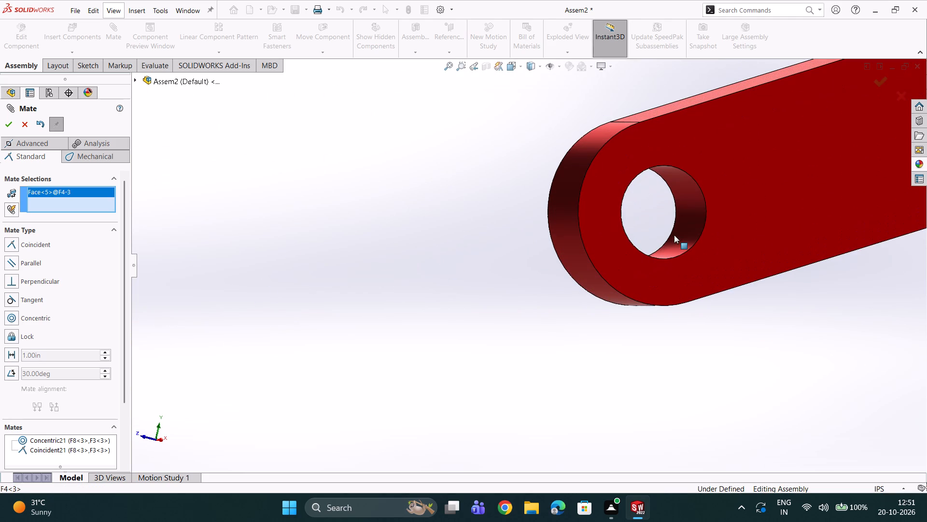
{"action": "left_click", "coordinate": [680, 237]}
{"action": "scroll", "coordinate": [674, 233], "scroll_direction": "up", "scroll_amount": 5}
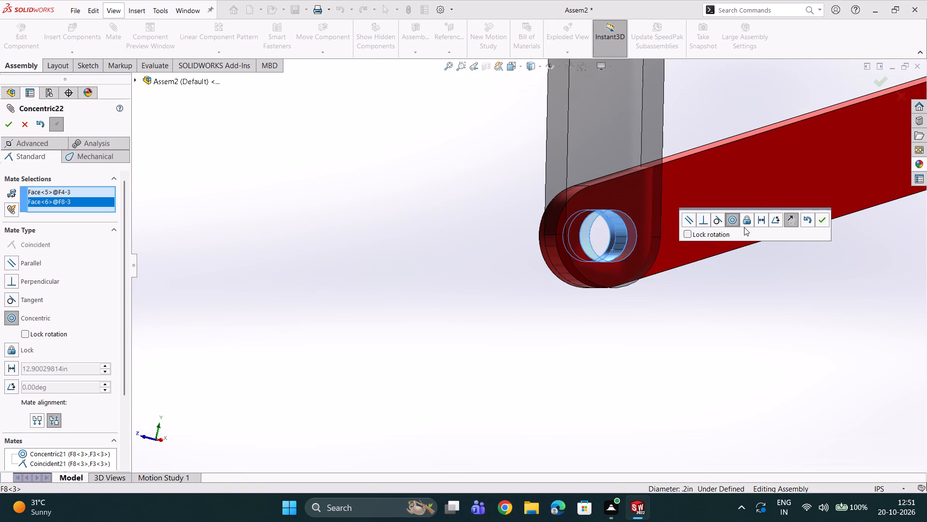
{"action": "left_click", "coordinate": [815, 217]}
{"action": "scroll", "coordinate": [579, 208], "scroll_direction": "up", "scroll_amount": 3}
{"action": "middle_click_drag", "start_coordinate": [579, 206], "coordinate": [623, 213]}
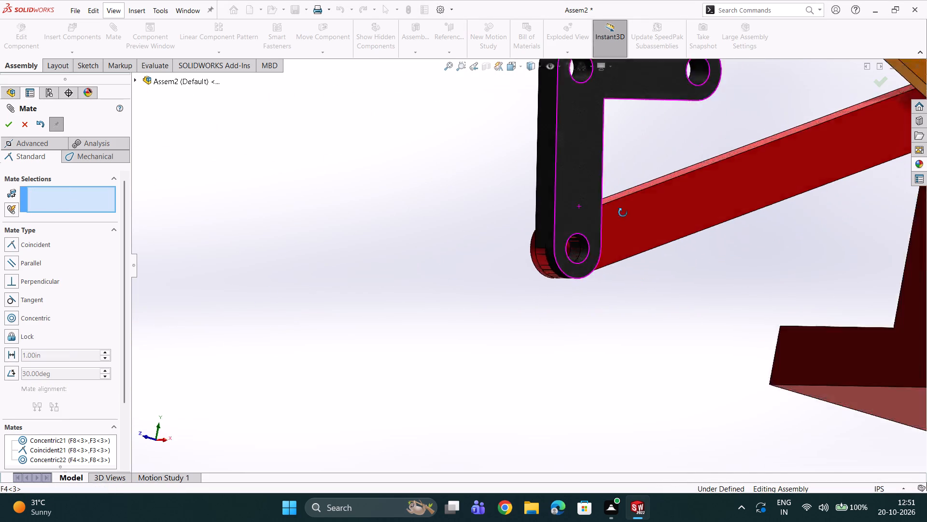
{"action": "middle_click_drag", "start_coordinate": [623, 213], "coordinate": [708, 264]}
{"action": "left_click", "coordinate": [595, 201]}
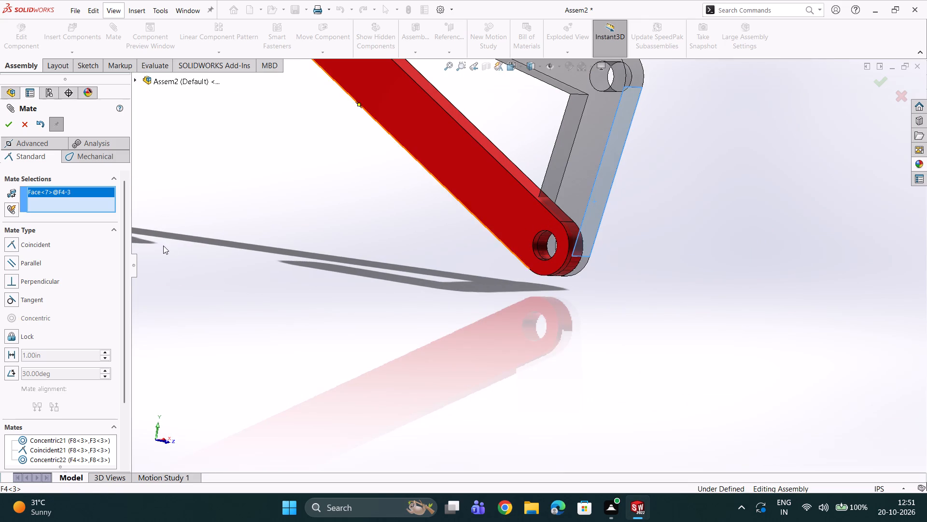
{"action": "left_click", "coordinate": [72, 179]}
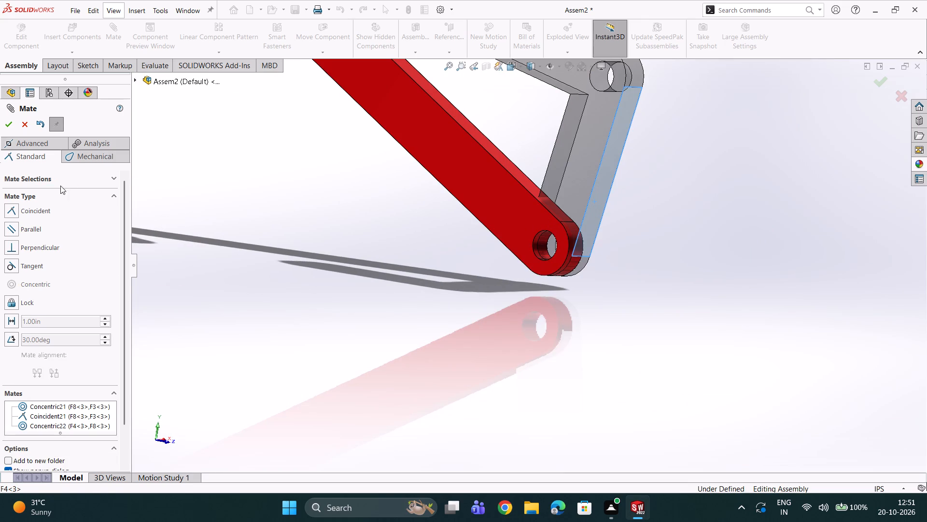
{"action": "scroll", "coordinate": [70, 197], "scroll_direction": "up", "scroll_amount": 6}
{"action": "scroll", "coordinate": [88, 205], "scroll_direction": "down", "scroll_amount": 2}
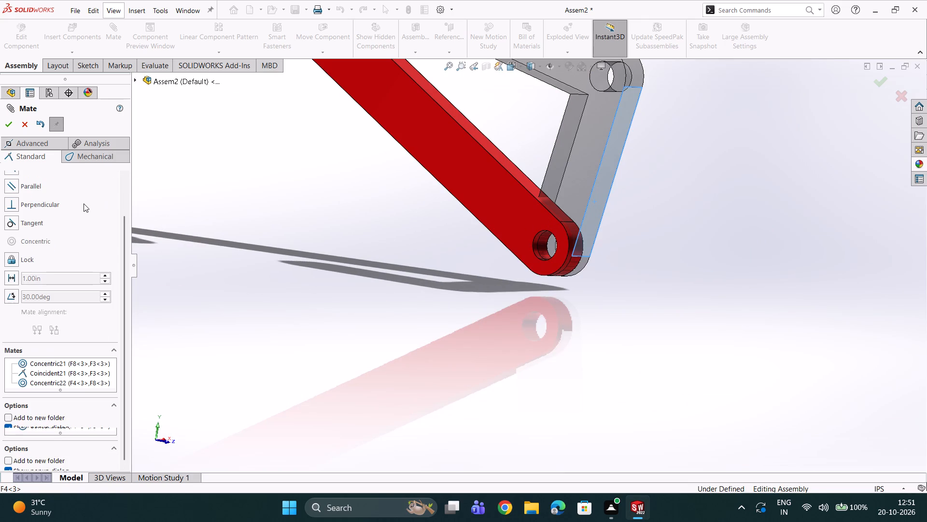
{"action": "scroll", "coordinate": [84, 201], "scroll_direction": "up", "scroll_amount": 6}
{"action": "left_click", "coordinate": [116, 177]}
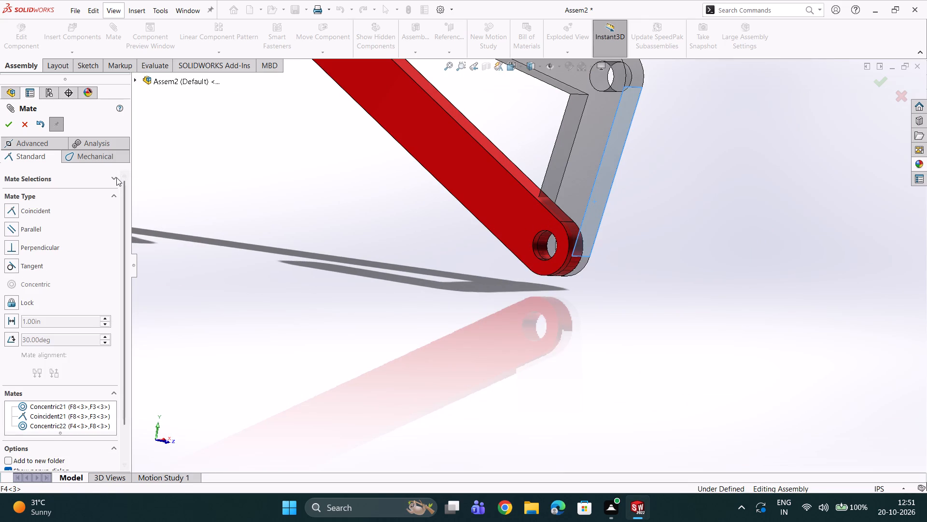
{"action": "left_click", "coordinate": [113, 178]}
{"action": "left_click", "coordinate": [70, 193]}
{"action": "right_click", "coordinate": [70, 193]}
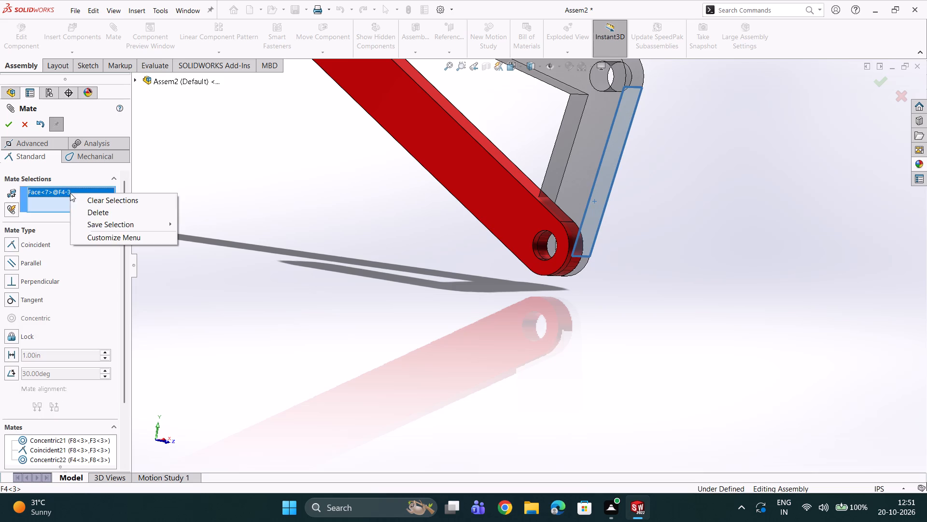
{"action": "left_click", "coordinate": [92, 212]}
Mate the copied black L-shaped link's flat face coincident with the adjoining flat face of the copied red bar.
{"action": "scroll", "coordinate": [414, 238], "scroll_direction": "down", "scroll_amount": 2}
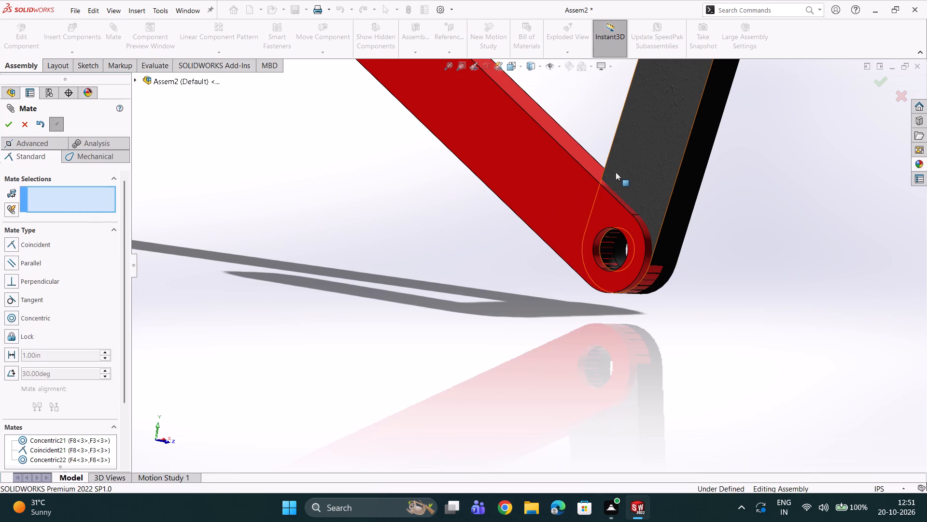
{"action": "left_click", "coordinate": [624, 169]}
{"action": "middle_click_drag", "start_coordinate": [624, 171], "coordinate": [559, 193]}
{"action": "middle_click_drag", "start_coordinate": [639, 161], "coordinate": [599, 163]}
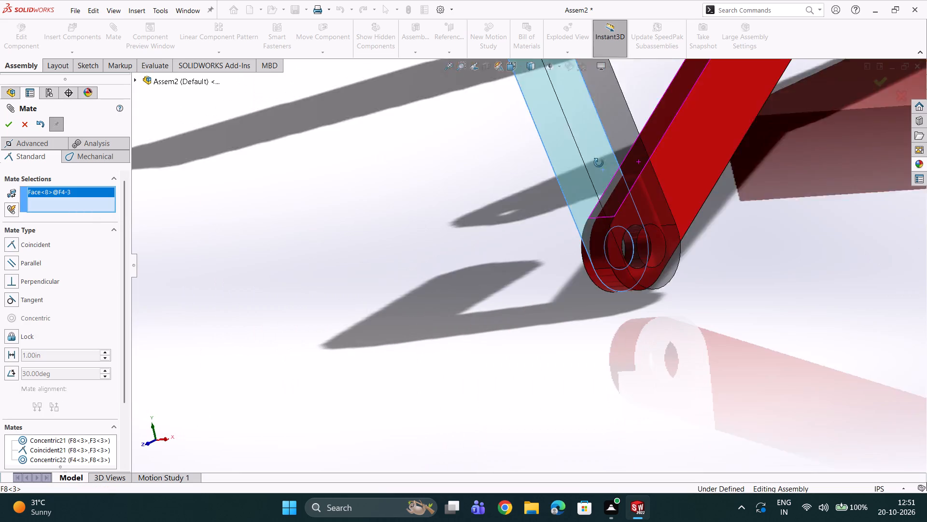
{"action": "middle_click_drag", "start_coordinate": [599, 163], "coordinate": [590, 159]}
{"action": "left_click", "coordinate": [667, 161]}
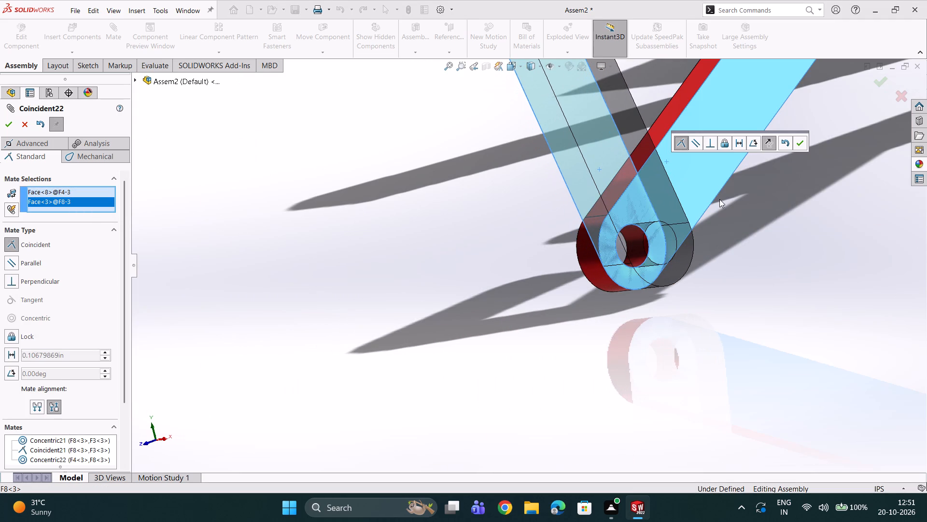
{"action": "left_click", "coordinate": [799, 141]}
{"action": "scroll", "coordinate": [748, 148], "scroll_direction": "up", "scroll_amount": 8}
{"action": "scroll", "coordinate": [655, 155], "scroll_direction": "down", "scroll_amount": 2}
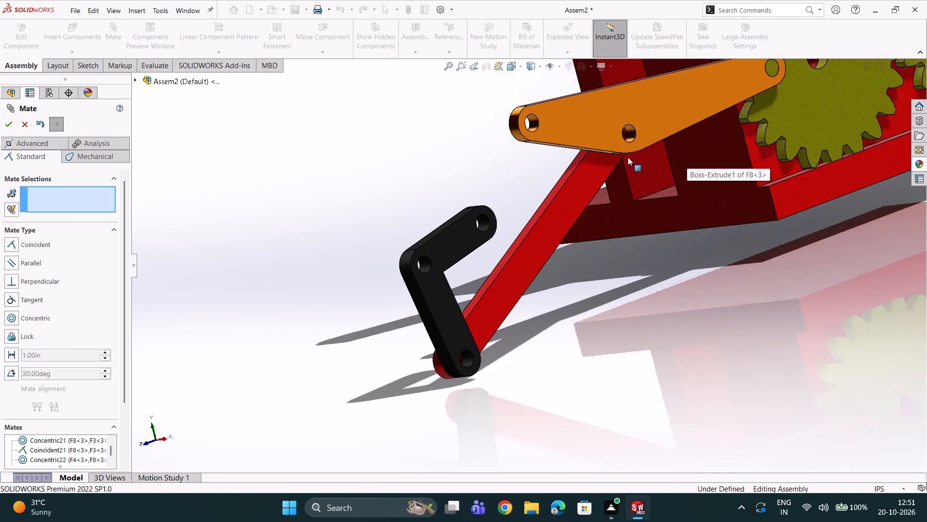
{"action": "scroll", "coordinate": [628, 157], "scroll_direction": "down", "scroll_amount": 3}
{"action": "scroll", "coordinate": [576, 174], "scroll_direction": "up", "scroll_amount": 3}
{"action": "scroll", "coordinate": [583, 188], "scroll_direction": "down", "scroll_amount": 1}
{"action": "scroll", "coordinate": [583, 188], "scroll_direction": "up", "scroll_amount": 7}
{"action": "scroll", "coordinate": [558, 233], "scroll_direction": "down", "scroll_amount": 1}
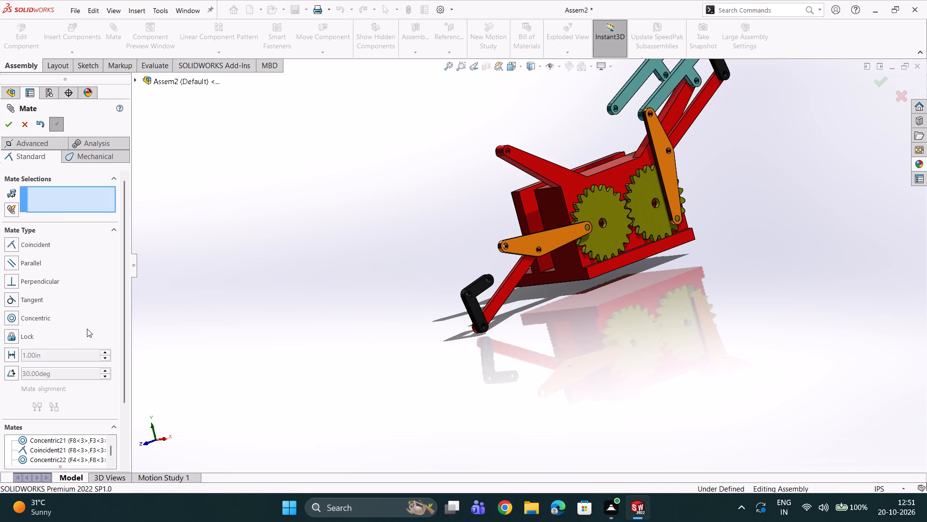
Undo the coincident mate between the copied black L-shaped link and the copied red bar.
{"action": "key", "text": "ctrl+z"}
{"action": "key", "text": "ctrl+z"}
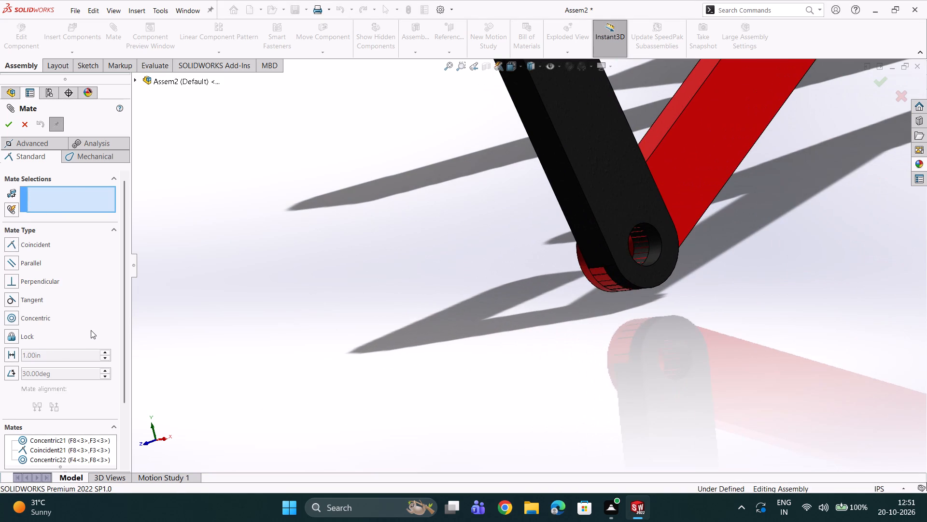
Delete the concentric and coincident mates joining the copied red bar to the copied orange link and black L-shaped link.
{"action": "left_click", "coordinate": [26, 437]}
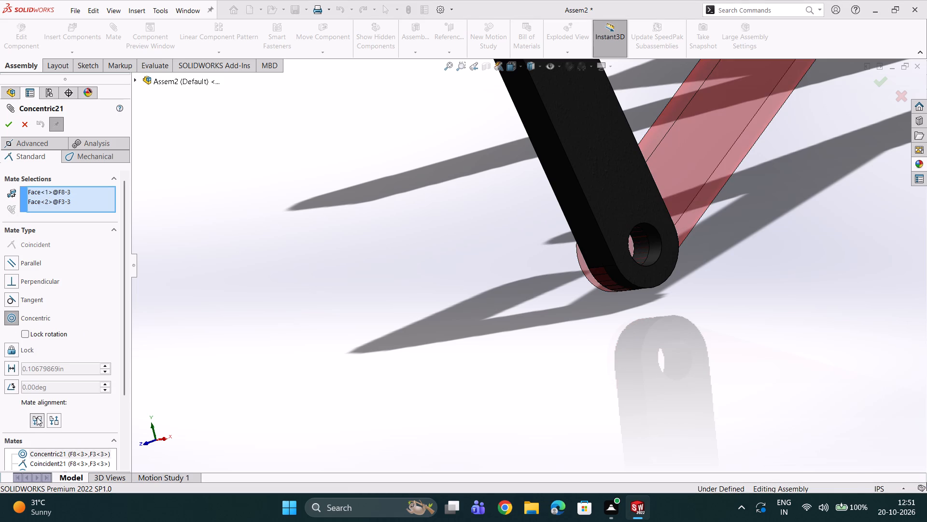
{"action": "left_click", "coordinate": [39, 451]}
{"action": "right_click", "coordinate": [39, 452]}
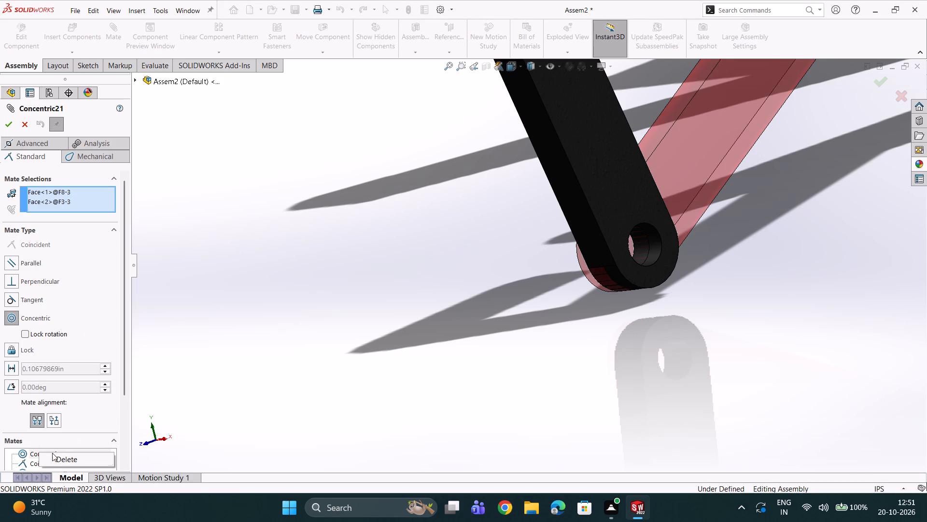
{"action": "left_click", "coordinate": [60, 460]}
{"action": "left_click", "coordinate": [48, 463]}
{"action": "right_click", "coordinate": [48, 463]}
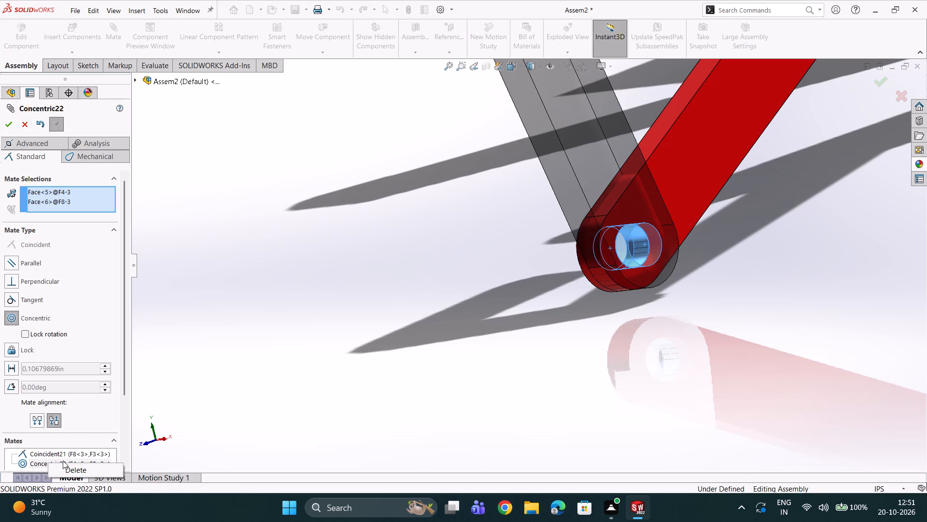
{"action": "left_click", "coordinate": [70, 471]}
{"action": "left_click", "coordinate": [59, 451]}
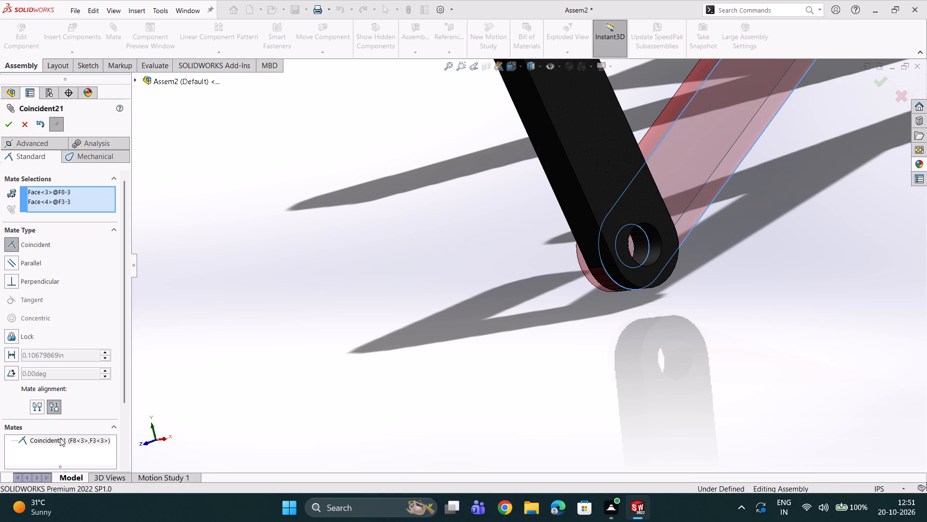
{"action": "left_click", "coordinate": [60, 438]}
{"action": "right_click", "coordinate": [60, 438]}
{"action": "left_click", "coordinate": [82, 444]}
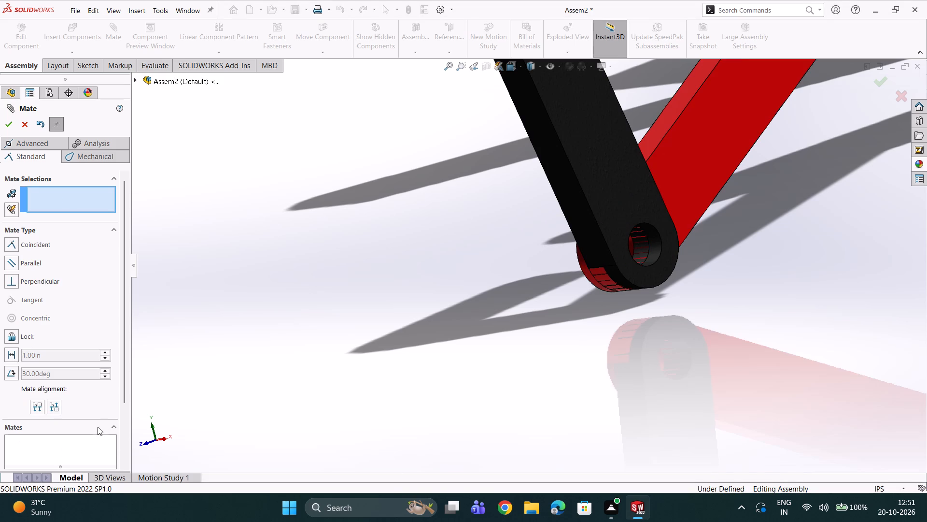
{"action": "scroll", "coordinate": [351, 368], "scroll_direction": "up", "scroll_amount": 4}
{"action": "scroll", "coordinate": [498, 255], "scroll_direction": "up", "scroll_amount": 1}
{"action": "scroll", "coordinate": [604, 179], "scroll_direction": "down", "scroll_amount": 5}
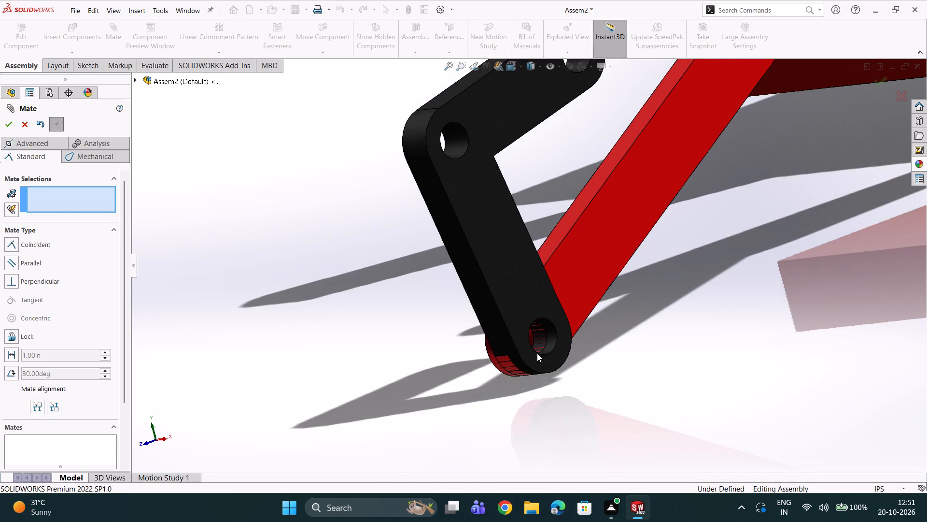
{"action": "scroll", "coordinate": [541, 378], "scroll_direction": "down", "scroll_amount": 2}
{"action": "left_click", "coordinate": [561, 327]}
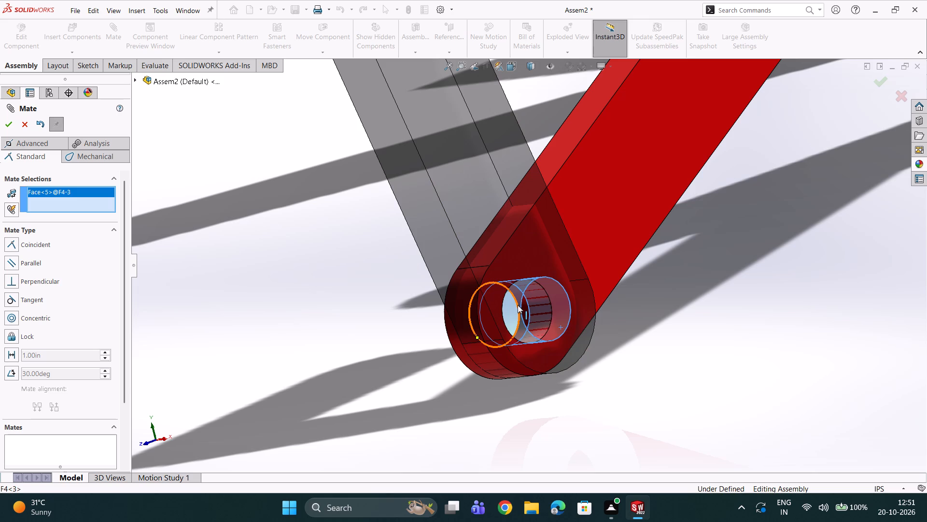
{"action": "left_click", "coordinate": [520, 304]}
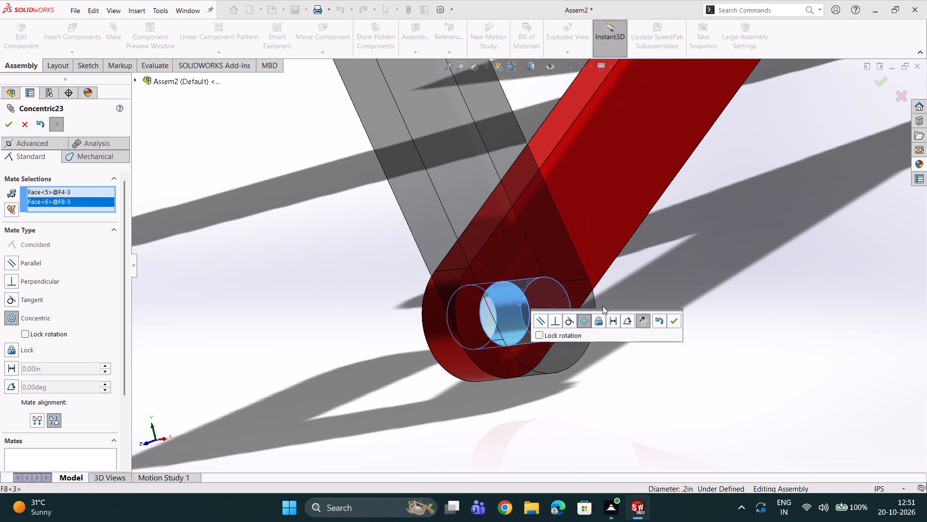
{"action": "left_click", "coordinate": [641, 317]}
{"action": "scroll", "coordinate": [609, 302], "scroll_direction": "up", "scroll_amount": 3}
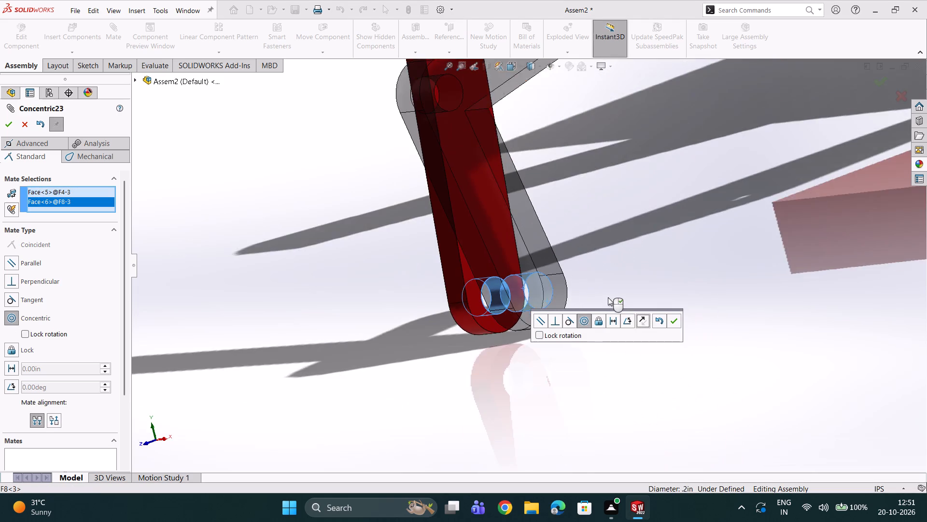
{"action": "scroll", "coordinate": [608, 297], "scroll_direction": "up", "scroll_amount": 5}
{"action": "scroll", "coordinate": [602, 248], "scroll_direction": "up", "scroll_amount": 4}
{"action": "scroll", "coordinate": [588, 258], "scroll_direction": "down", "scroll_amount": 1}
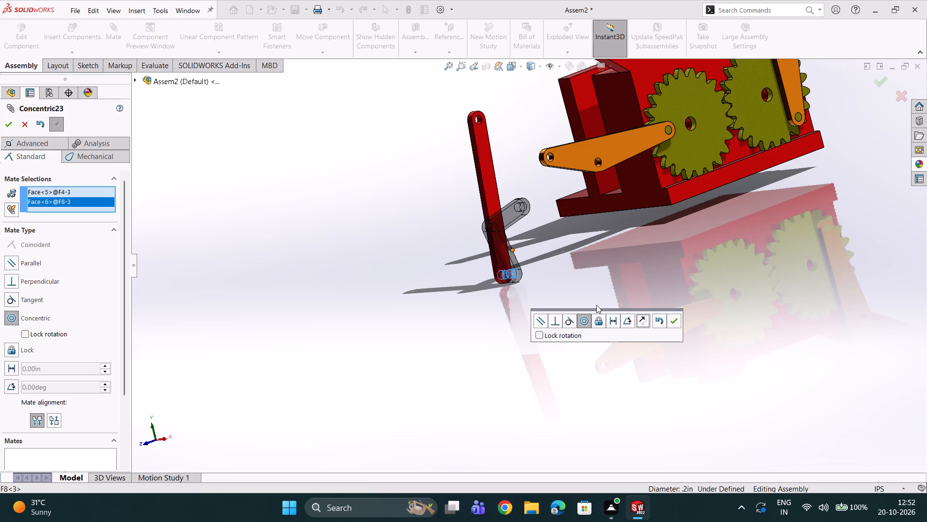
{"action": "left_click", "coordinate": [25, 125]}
Mate the copied orange link's middle hole concentric with the copied red bar's upper end hole.
{"action": "scroll", "coordinate": [555, 301], "scroll_direction": "up", "scroll_amount": 3}
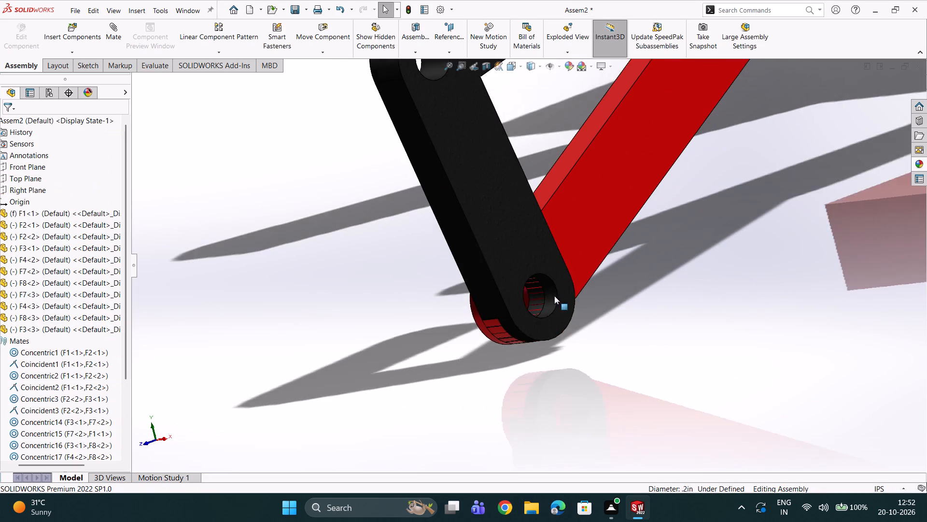
{"action": "scroll", "coordinate": [554, 296], "scroll_direction": "up", "scroll_amount": 11}
{"action": "scroll", "coordinate": [568, 244], "scroll_direction": "down", "scroll_amount": 2}
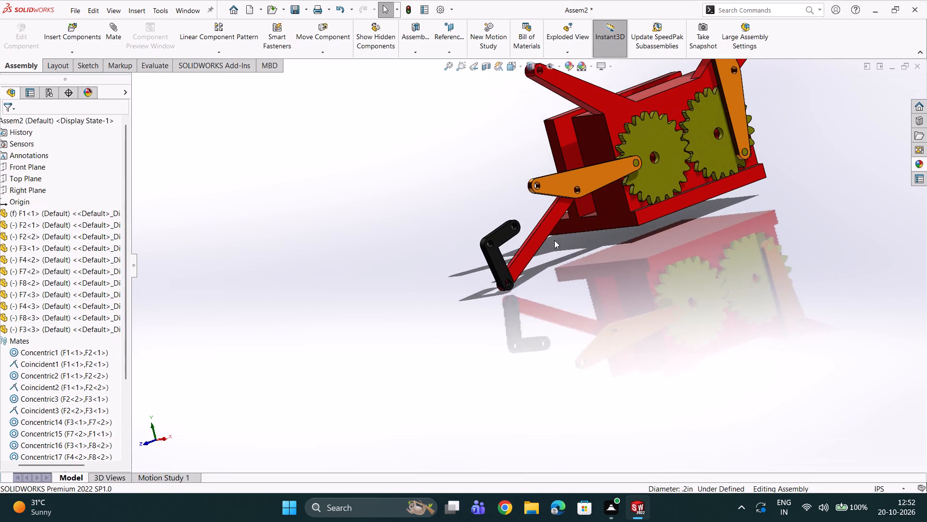
{"action": "scroll", "coordinate": [534, 220], "scroll_direction": "up", "scroll_amount": 3}
{"action": "scroll", "coordinate": [526, 223], "scroll_direction": "down", "scroll_amount": 7}
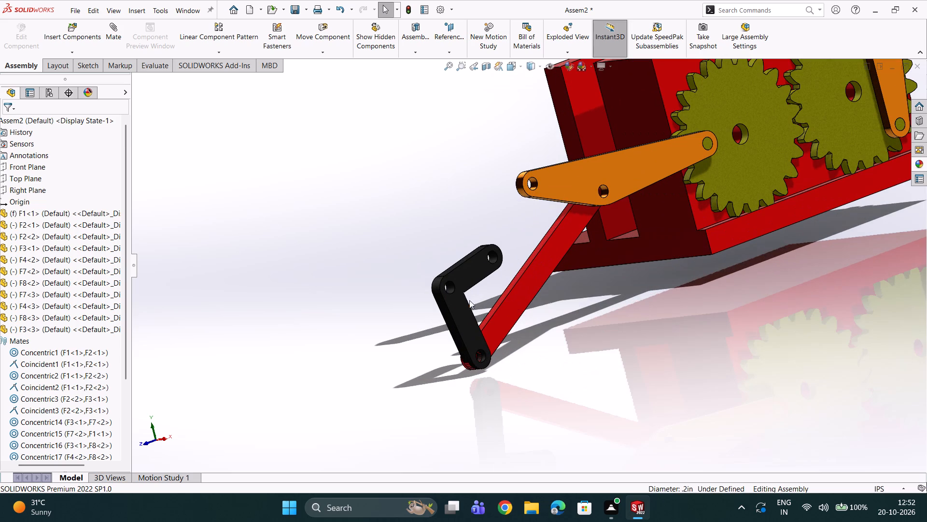
{"action": "scroll", "coordinate": [500, 285], "scroll_direction": "down", "scroll_amount": 5}
{"action": "scroll", "coordinate": [615, 196], "scroll_direction": "down", "scroll_amount": 2}
{"action": "scroll", "coordinate": [615, 187], "scroll_direction": "up", "scroll_amount": 5}
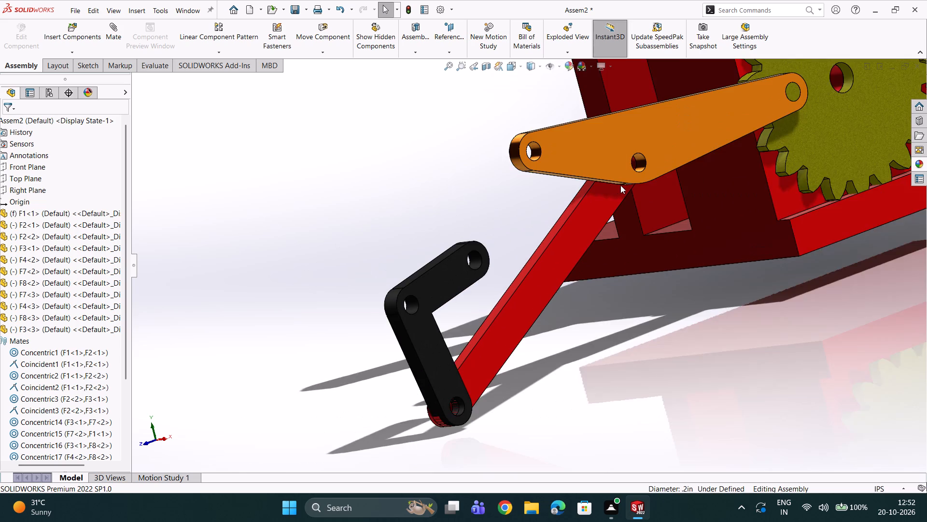
{"action": "scroll", "coordinate": [622, 184], "scroll_direction": "down", "scroll_amount": 3}
{"action": "left_click", "coordinate": [120, 32]}
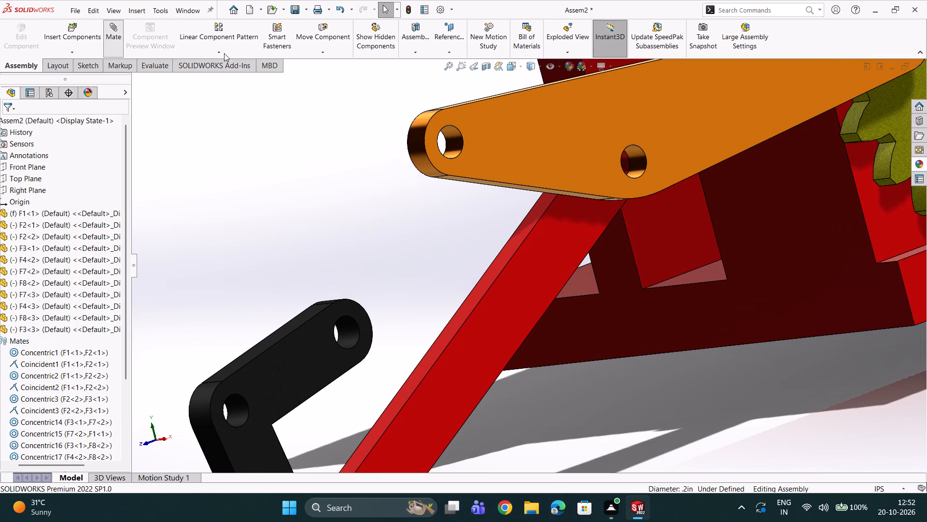
{"action": "scroll", "coordinate": [649, 145], "scroll_direction": "down", "scroll_amount": 3}
{"action": "left_click", "coordinate": [617, 182]}
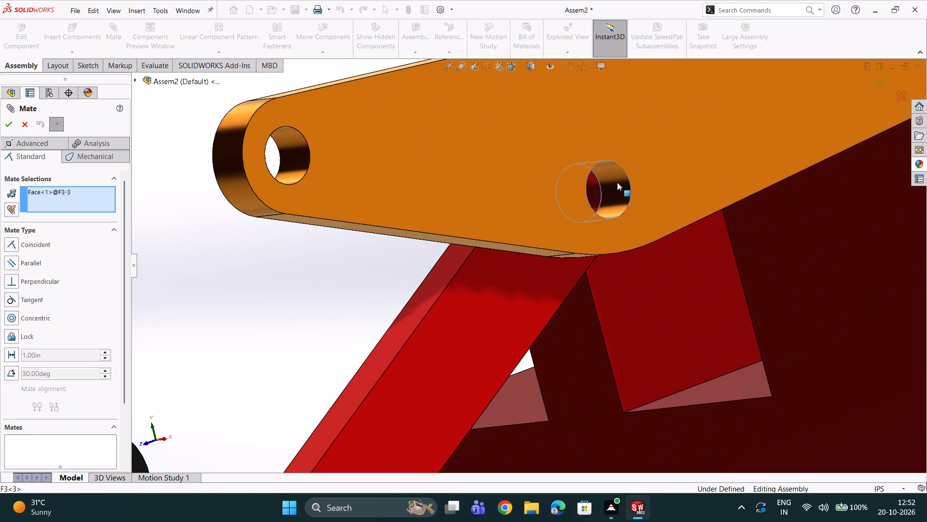
{"action": "middle_click_drag", "start_coordinate": [615, 182], "coordinate": [586, 224]}
{"action": "scroll", "coordinate": [583, 193], "scroll_direction": "down", "scroll_amount": 1}
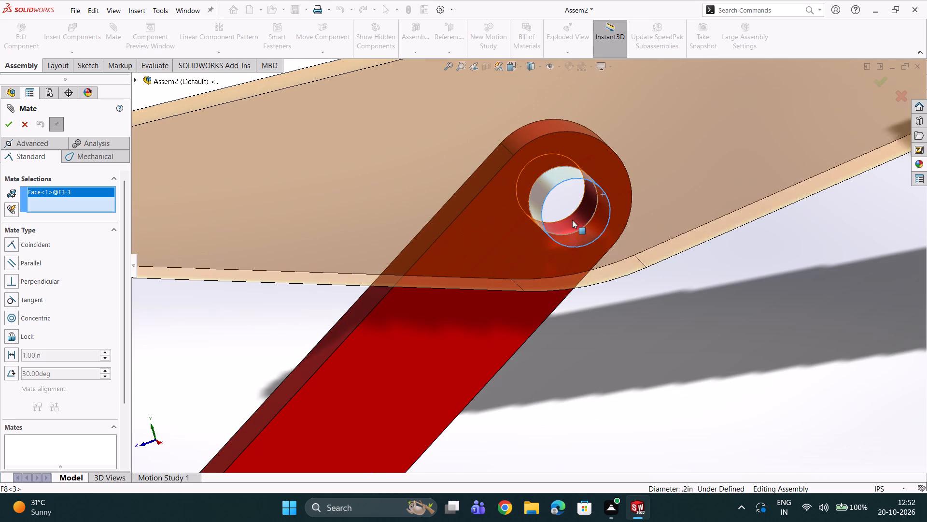
{"action": "left_click", "coordinate": [572, 220]}
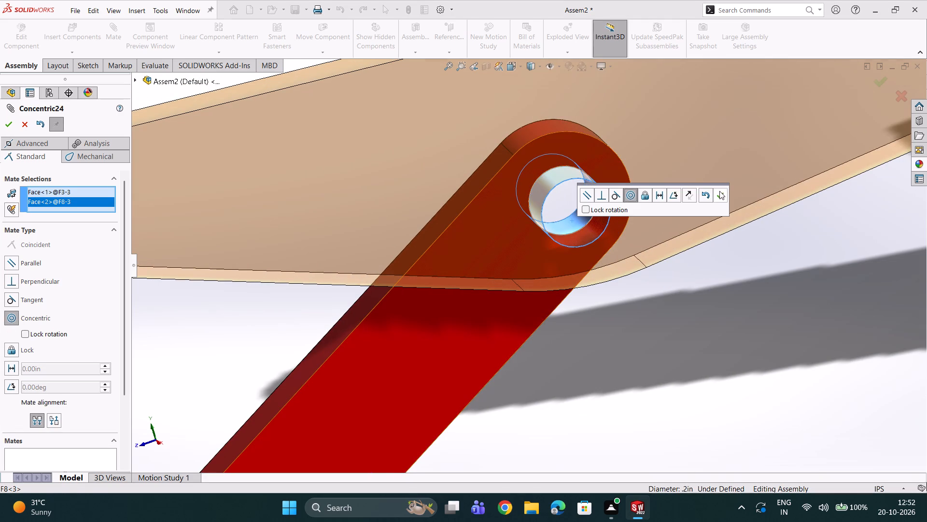
{"action": "left_click", "coordinate": [719, 191]}
Mate the copied red bar's flat face coincident with the copied orange link's inner flat face.
{"action": "left_click", "coordinate": [480, 303]}
{"action": "middle_click_drag", "start_coordinate": [478, 303], "coordinate": [485, 302]}
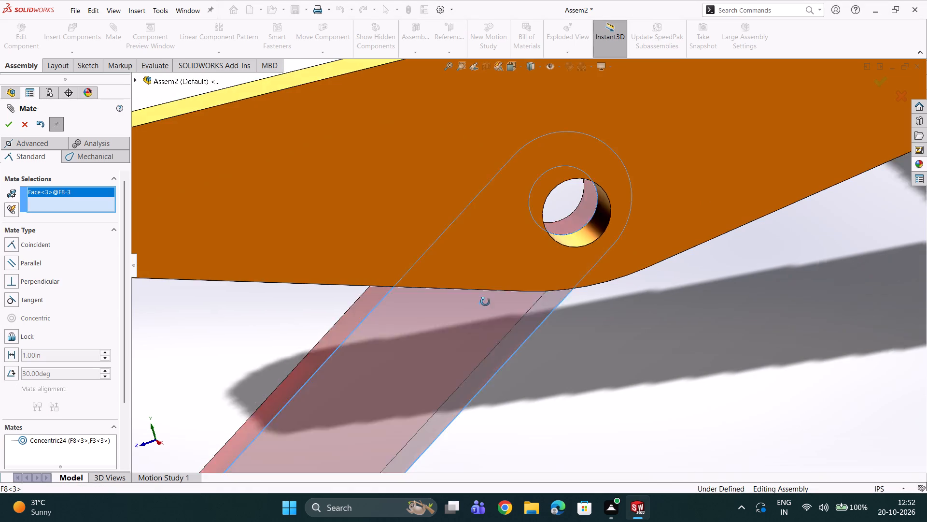
{"action": "middle_click_drag", "start_coordinate": [485, 302], "coordinate": [591, 324]}
{"action": "left_click", "coordinate": [593, 276]}
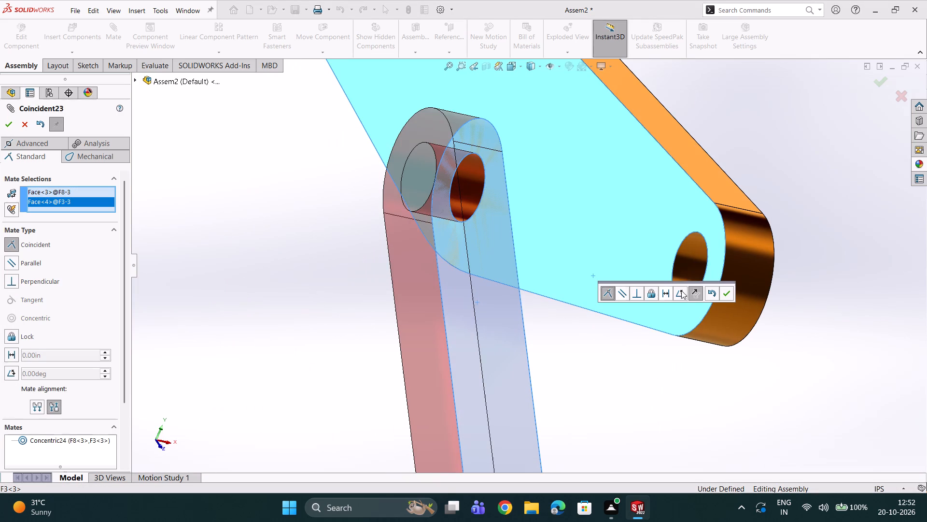
{"action": "left_click", "coordinate": [730, 291]}
Move the loose black L-shaped link F4<3> away from the red bar into open space beyond the gear frame.
{"action": "scroll", "coordinate": [692, 309], "scroll_direction": "up", "scroll_amount": 9}
{"action": "scroll", "coordinate": [620, 380], "scroll_direction": "down", "scroll_amount": 2}
{"action": "scroll", "coordinate": [534, 406], "scroll_direction": "down", "scroll_amount": 3}
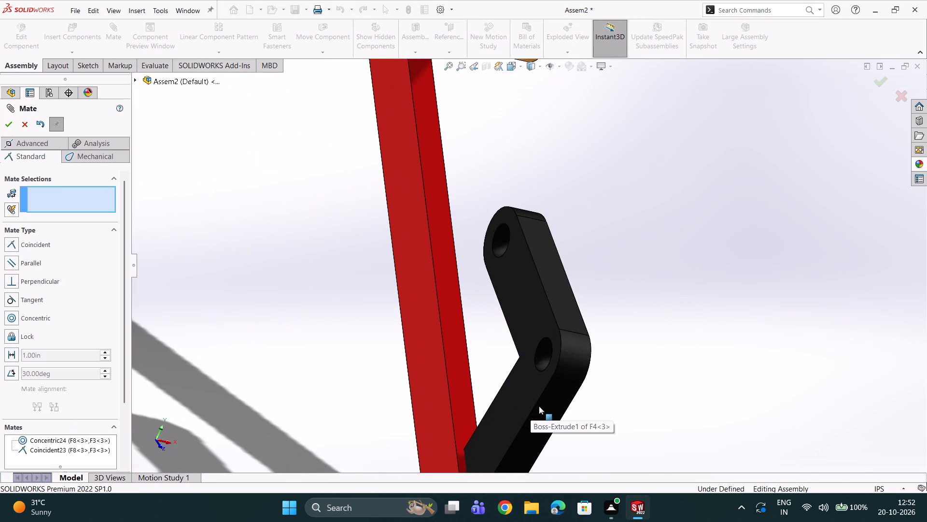
{"action": "middle_click_drag", "start_coordinate": [539, 406], "coordinate": [459, 372]}
{"action": "left_click_drag", "start_coordinate": [570, 409], "coordinate": [614, 432]}
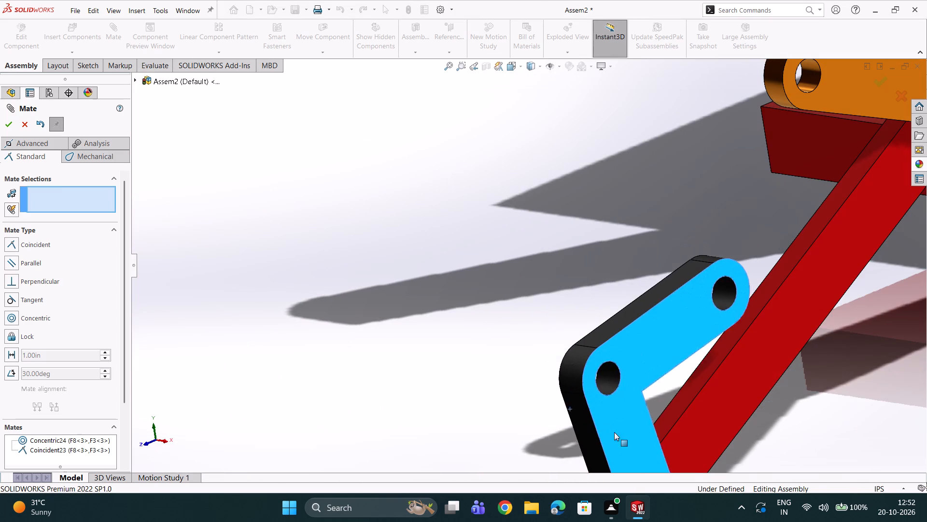
{"action": "left_click_drag", "start_coordinate": [614, 432], "coordinate": [901, 405]}
{"action": "scroll", "coordinate": [876, 400], "scroll_direction": "up", "scroll_amount": 6}
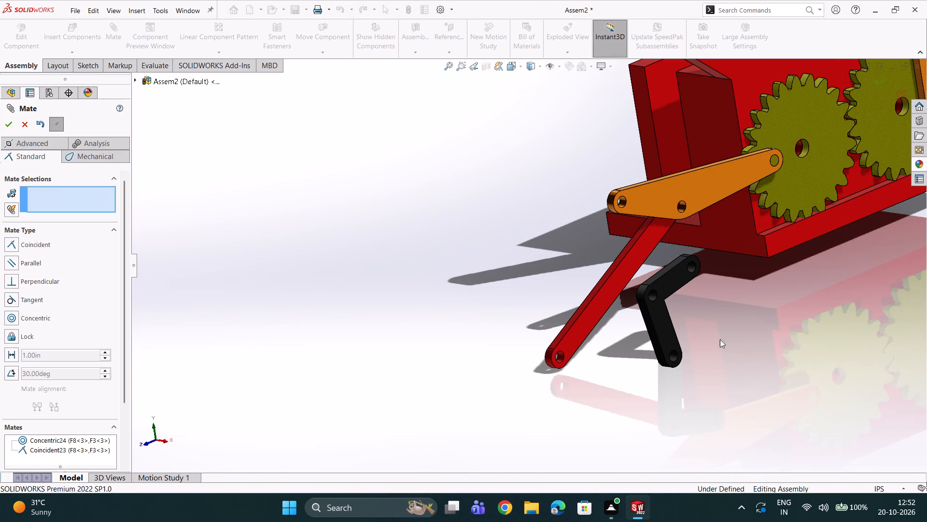
{"action": "left_click_drag", "start_coordinate": [661, 331], "coordinate": [926, 210]}
{"action": "left_click", "coordinate": [926, 210]}
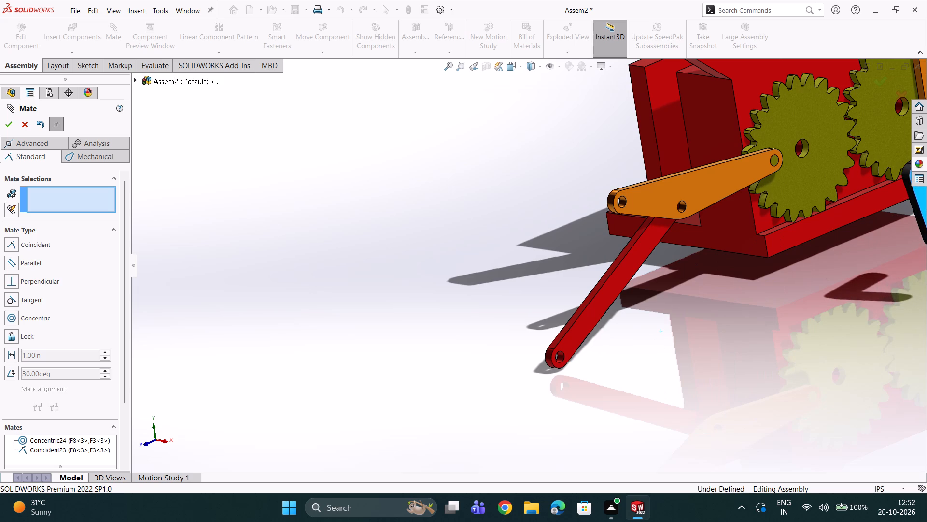
{"action": "scroll", "coordinate": [854, 228], "scroll_direction": "up", "scroll_amount": 3}
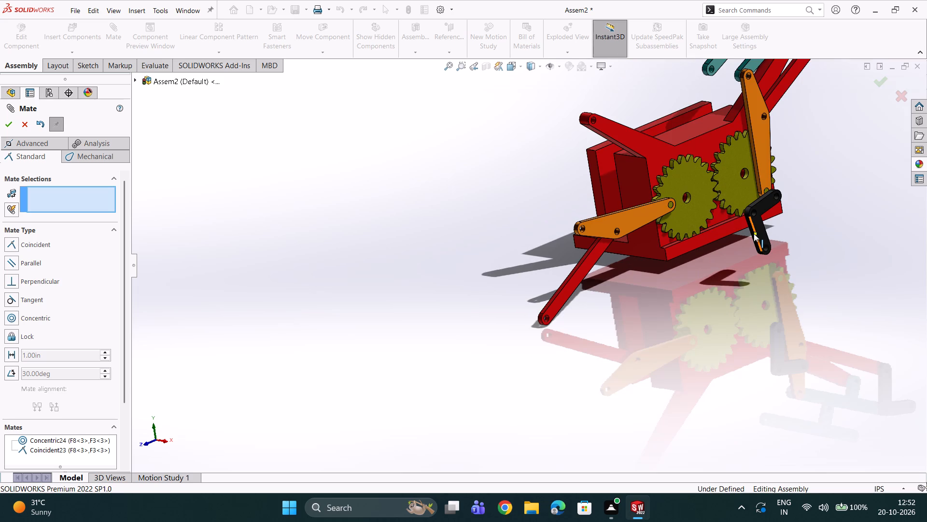
{"action": "left_click_drag", "start_coordinate": [759, 232], "coordinate": [844, 201]}
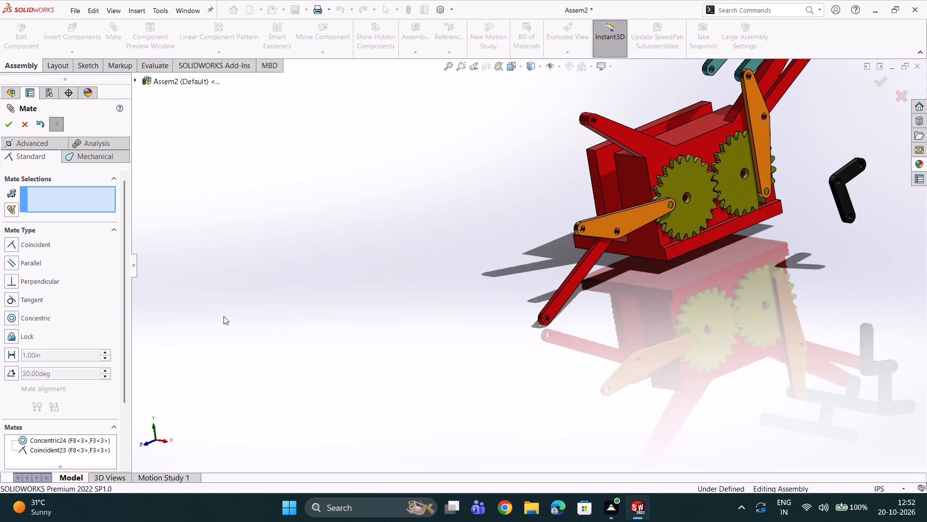
Mate the copied red bar's free end hole concentric with the loose black L-shaped link's lower end hole, using flipped alignment.
{"action": "scroll", "coordinate": [611, 365], "scroll_direction": "down", "scroll_amount": 11}
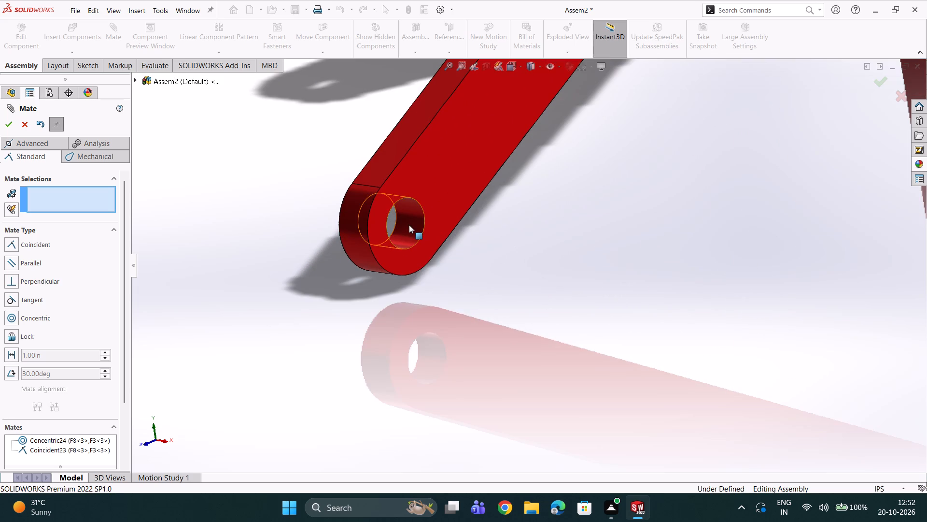
{"action": "left_click", "coordinate": [409, 225]}
{"action": "scroll", "coordinate": [517, 199], "scroll_direction": "up", "scroll_amount": 11}
{"action": "scroll", "coordinate": [677, 179], "scroll_direction": "up", "scroll_amount": 2}
{"action": "scroll", "coordinate": [756, 175], "scroll_direction": "down", "scroll_amount": 6}
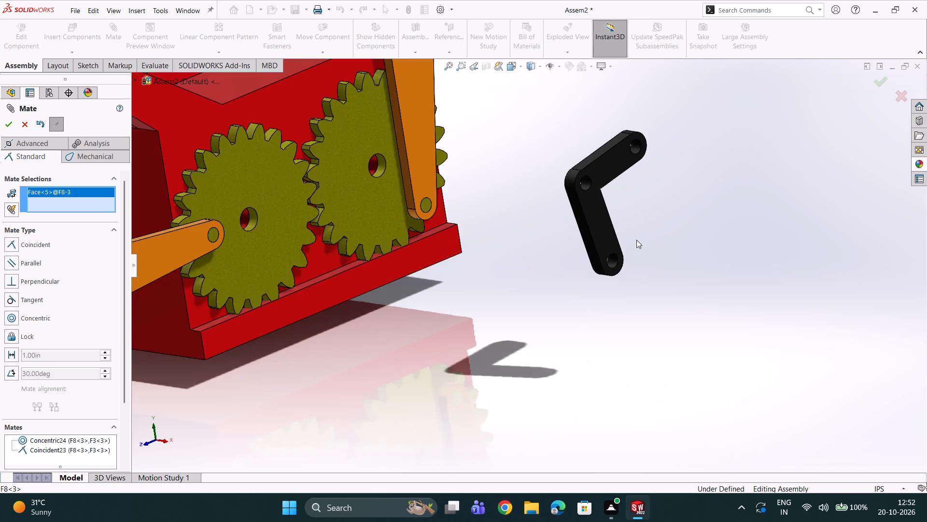
{"action": "scroll", "coordinate": [636, 240], "scroll_direction": "down", "scroll_amount": 7}
{"action": "left_click", "coordinate": [548, 304]}
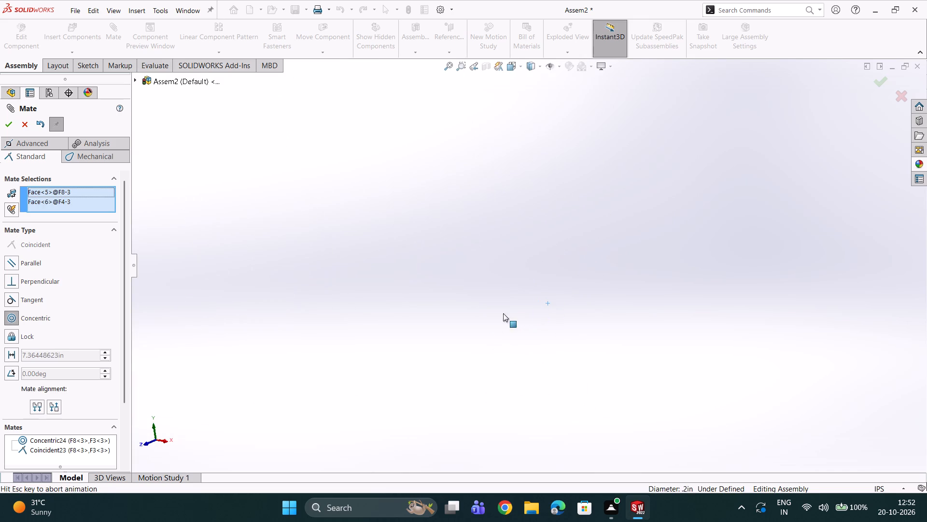
{"action": "scroll", "coordinate": [456, 319], "scroll_direction": "up", "scroll_amount": 4}
{"action": "scroll", "coordinate": [407, 304], "scroll_direction": "up", "scroll_amount": 10}
{"action": "scroll", "coordinate": [385, 304], "scroll_direction": "down", "scroll_amount": 2}
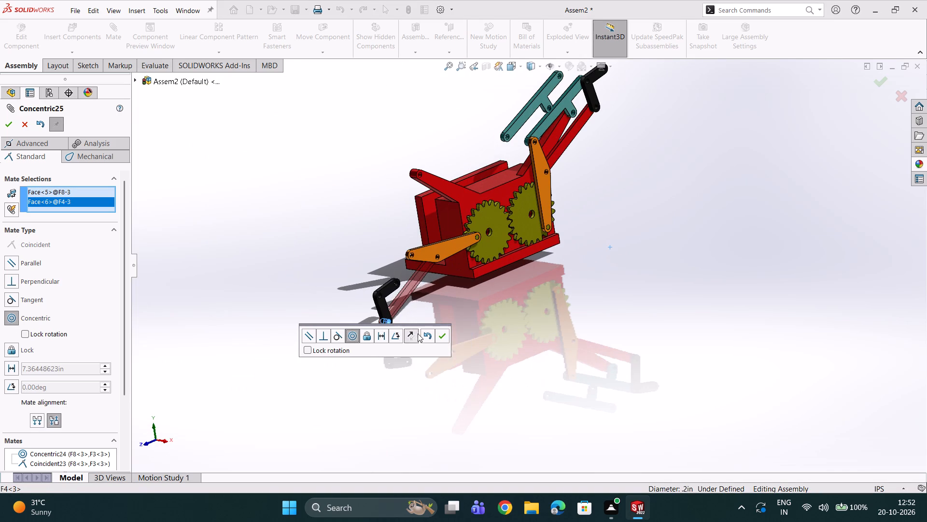
{"action": "left_click", "coordinate": [412, 336]}
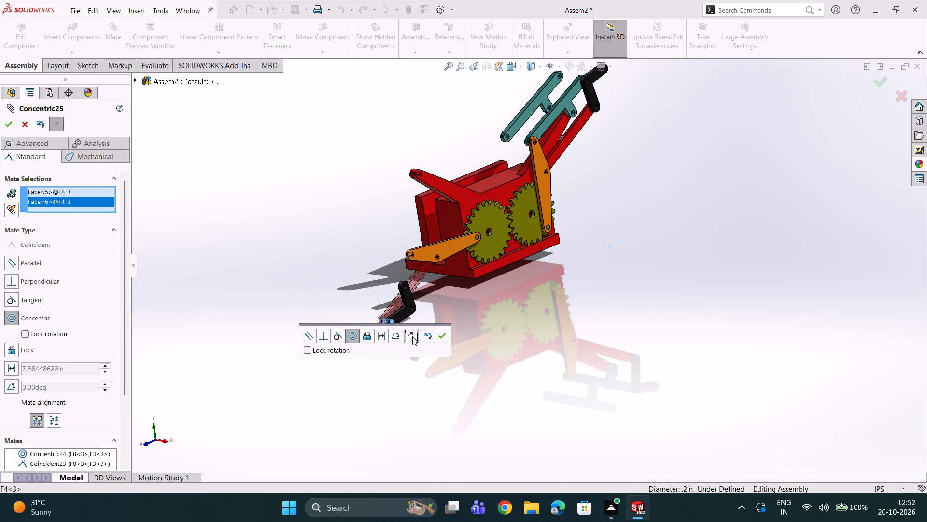
{"action": "left_click", "coordinate": [444, 333]}
Swing the copied red bar and its attached black L-shaped link upward toward the orange link, and end the mating command.
{"action": "scroll", "coordinate": [421, 306], "scroll_direction": "down", "scroll_amount": 7}
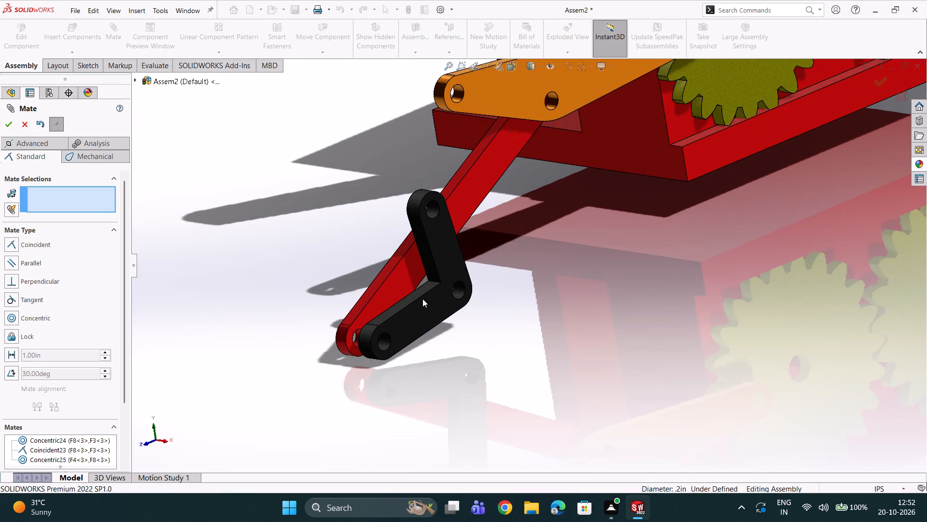
{"action": "left_click", "coordinate": [448, 235]}
{"action": "left_click_drag", "start_coordinate": [442, 223], "coordinate": [365, 145]}
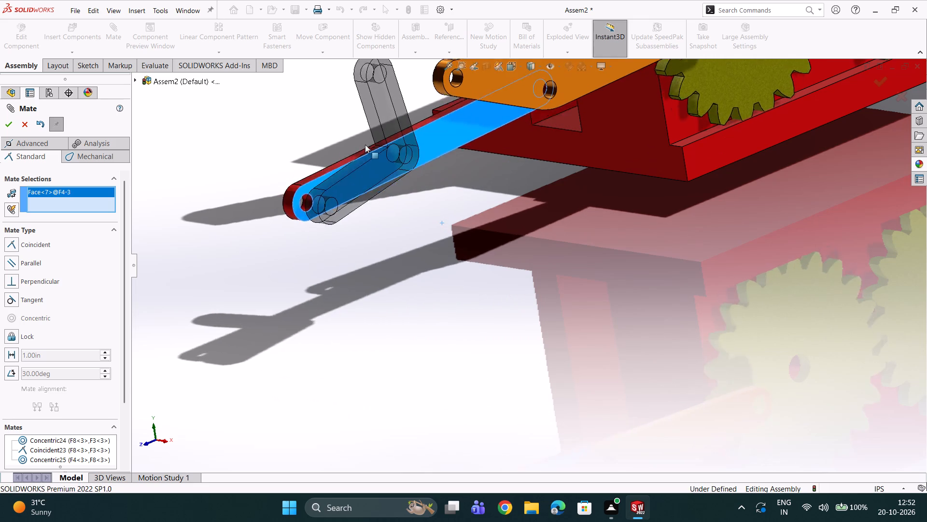
{"action": "left_click_drag", "start_coordinate": [365, 145], "coordinate": [365, 144]}
{"action": "left_click", "coordinate": [272, 133]}
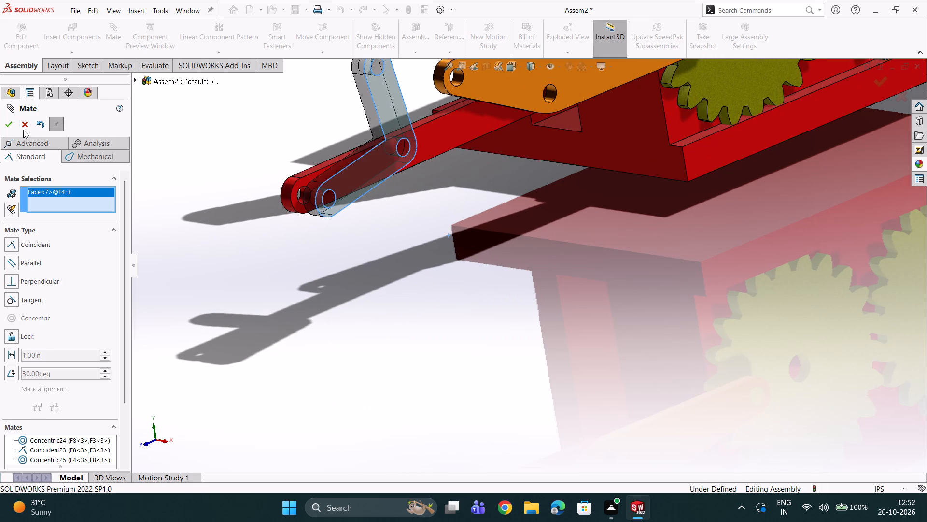
{"action": "left_click", "coordinate": [23, 130]}
{"action": "scroll", "coordinate": [331, 140], "scroll_direction": "up", "scroll_amount": 4}
{"action": "scroll", "coordinate": [488, 181], "scroll_direction": "up", "scroll_amount": 6}
{"action": "scroll", "coordinate": [488, 182], "scroll_direction": "down", "scroll_amount": 4}
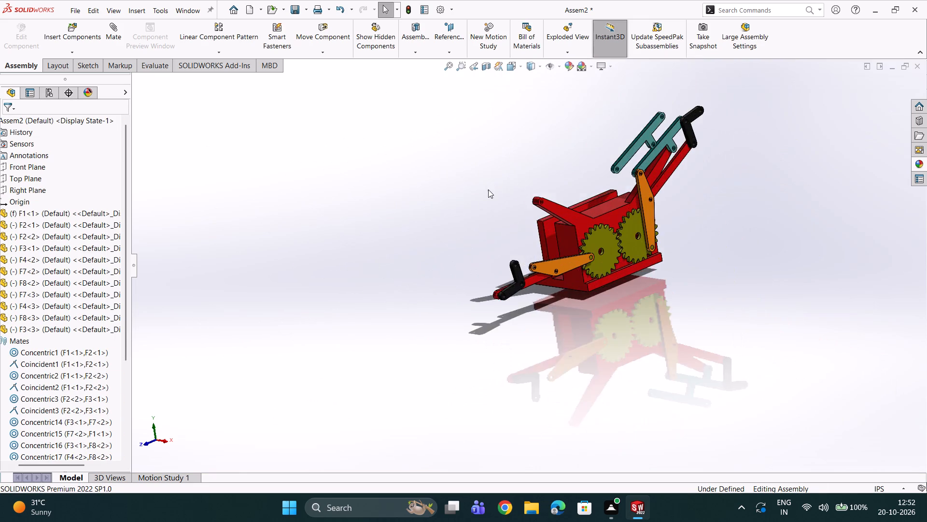
Mate the copied teal link's lower end hole concentric with the copied orange link's free end hole, using flipped alignment.
{"action": "scroll", "coordinate": [488, 189], "scroll_direction": "down", "scroll_amount": 2}
{"action": "scroll", "coordinate": [685, 214], "scroll_direction": "up", "scroll_amount": 3}
{"action": "scroll", "coordinate": [703, 205], "scroll_direction": "down", "scroll_amount": 7}
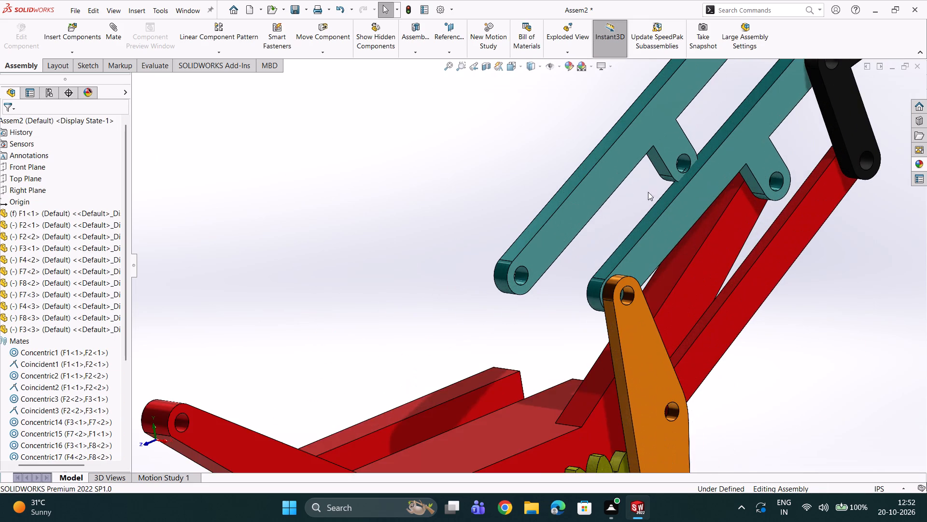
{"action": "scroll", "coordinate": [625, 164], "scroll_direction": "down", "scroll_amount": 3}
{"action": "scroll", "coordinate": [623, 172], "scroll_direction": "up", "scroll_amount": 6}
{"action": "scroll", "coordinate": [633, 166], "scroll_direction": "down", "scroll_amount": 4}
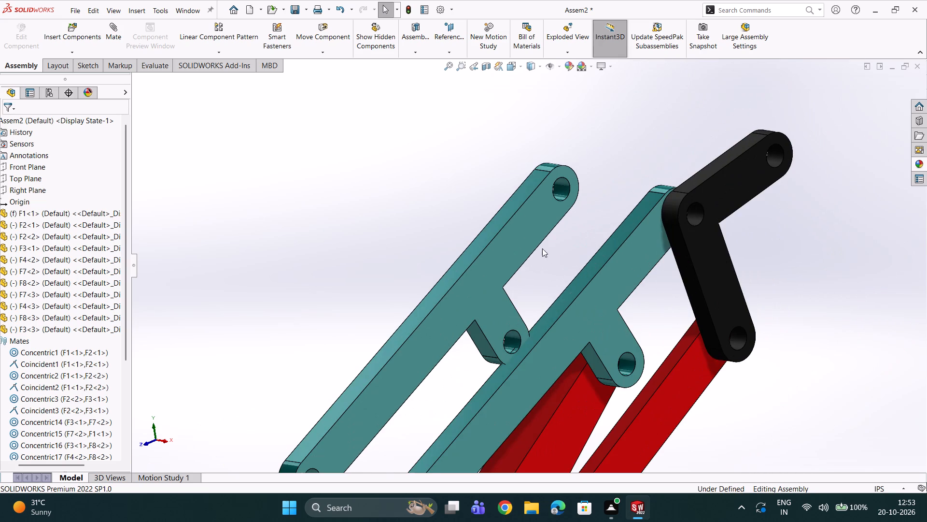
{"action": "scroll", "coordinate": [526, 276], "scroll_direction": "up", "scroll_amount": 4}
{"action": "scroll", "coordinate": [436, 372], "scroll_direction": "down", "scroll_amount": 4}
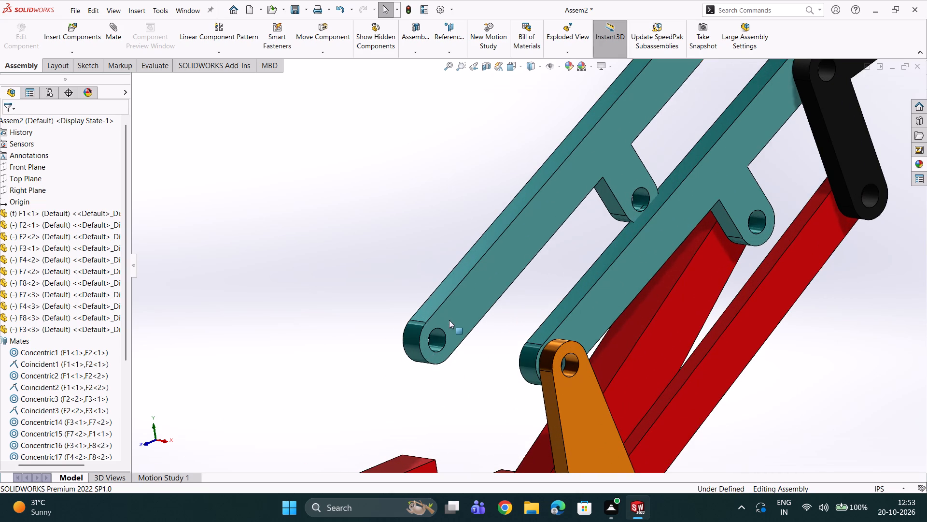
{"action": "scroll", "coordinate": [449, 320], "scroll_direction": "up", "scroll_amount": 2}
{"action": "left_click", "coordinate": [468, 316]}
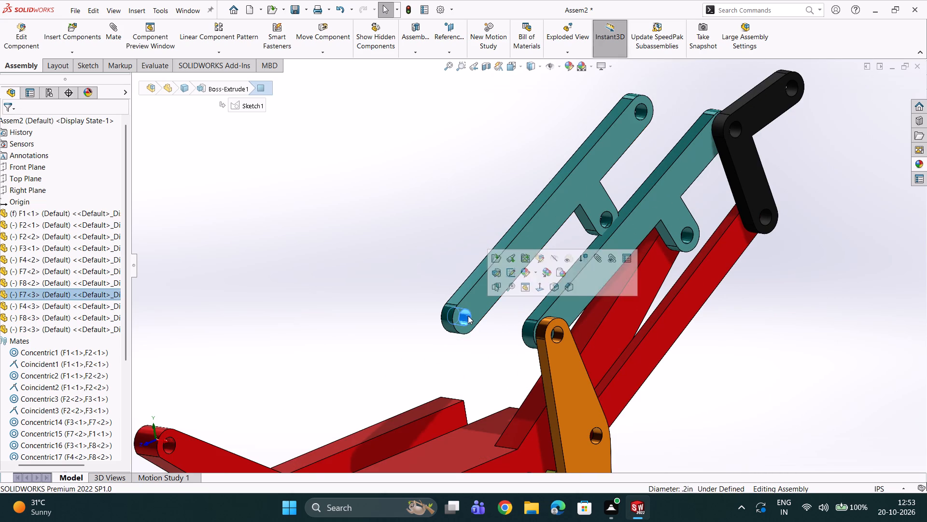
{"action": "scroll", "coordinate": [356, 337], "scroll_direction": "up", "scroll_amount": 4}
{"action": "left_click", "coordinate": [110, 31]}
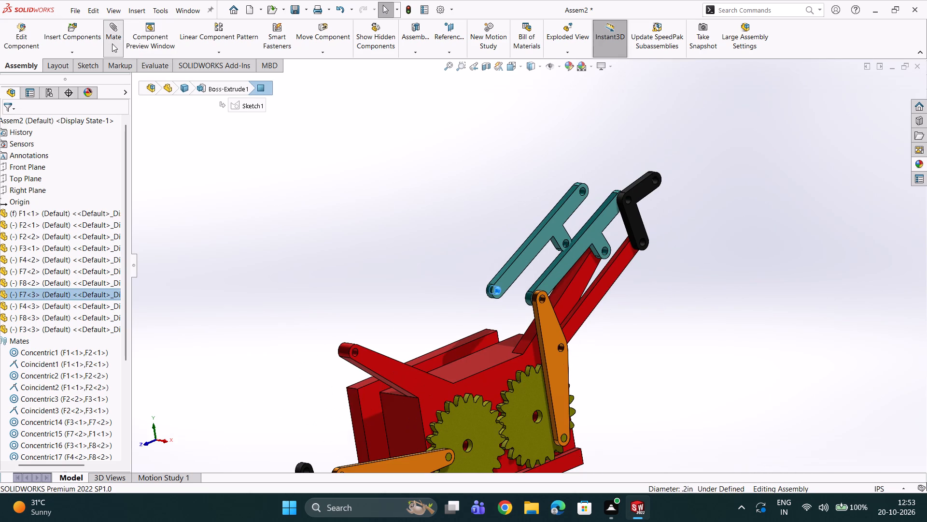
{"action": "scroll", "coordinate": [283, 350], "scroll_direction": "up", "scroll_amount": 4}
{"action": "scroll", "coordinate": [445, 346], "scroll_direction": "down", "scroll_amount": 3}
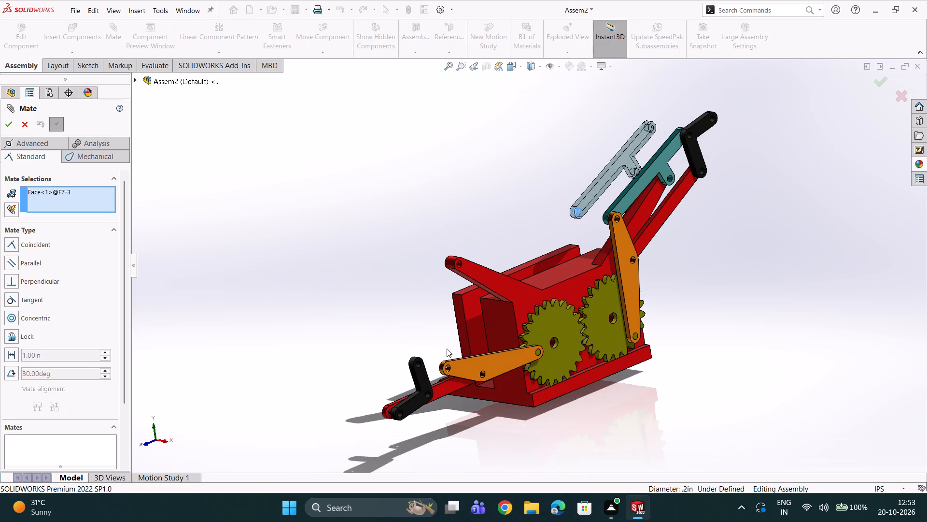
{"action": "scroll", "coordinate": [448, 343], "scroll_direction": "down", "scroll_amount": 7}
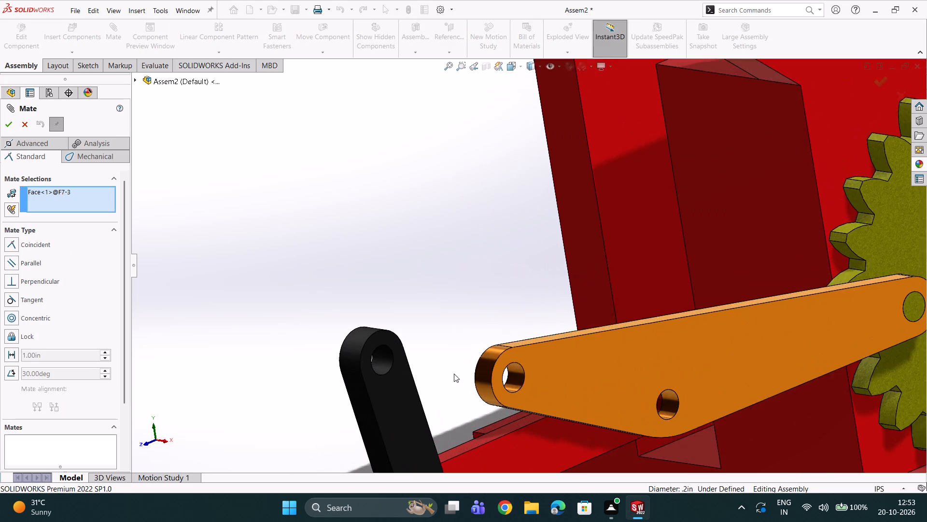
{"action": "scroll", "coordinate": [454, 374], "scroll_direction": "down", "scroll_amount": 3}
{"action": "left_click", "coordinate": [531, 358]}
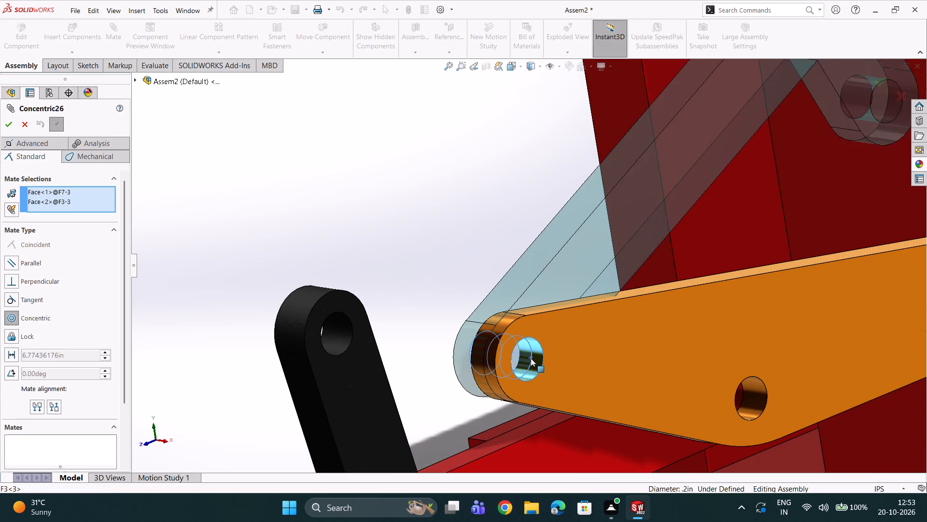
{"action": "left_click", "coordinate": [643, 373]}
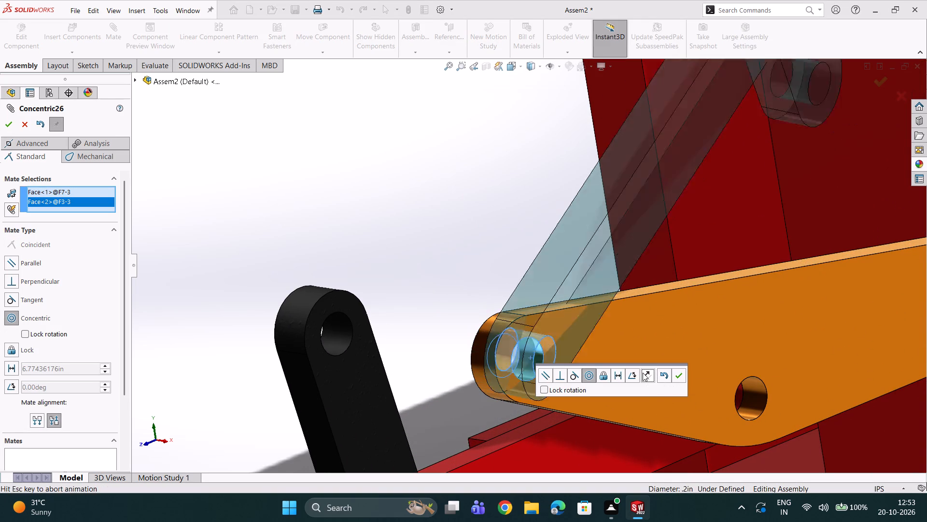
{"action": "left_click", "coordinate": [674, 377]}
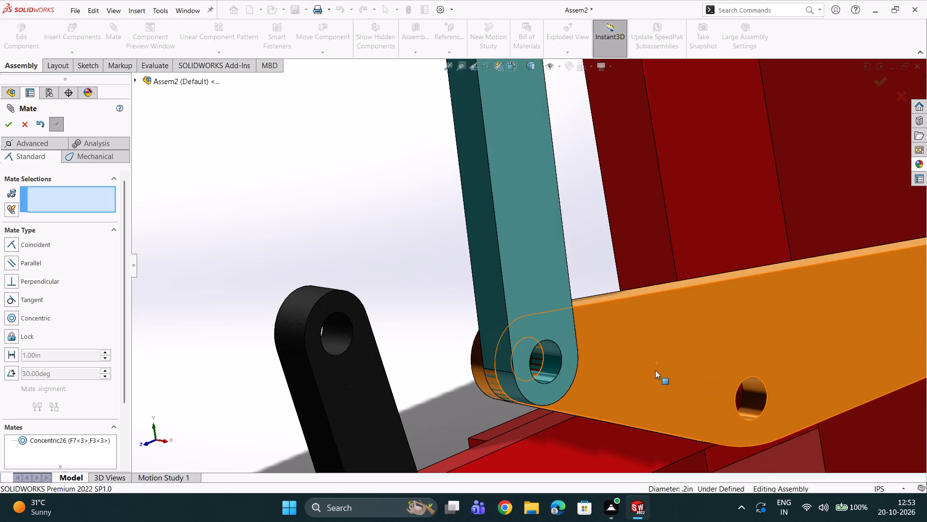
Move the copied teal link up and outward from the gear frame, away from the copied orange link.
{"action": "scroll", "coordinate": [590, 342], "scroll_direction": "up", "scroll_amount": 5}
{"action": "scroll", "coordinate": [533, 304], "scroll_direction": "down", "scroll_amount": 4}
{"action": "scroll", "coordinate": [526, 285], "scroll_direction": "up", "scroll_amount": 3}
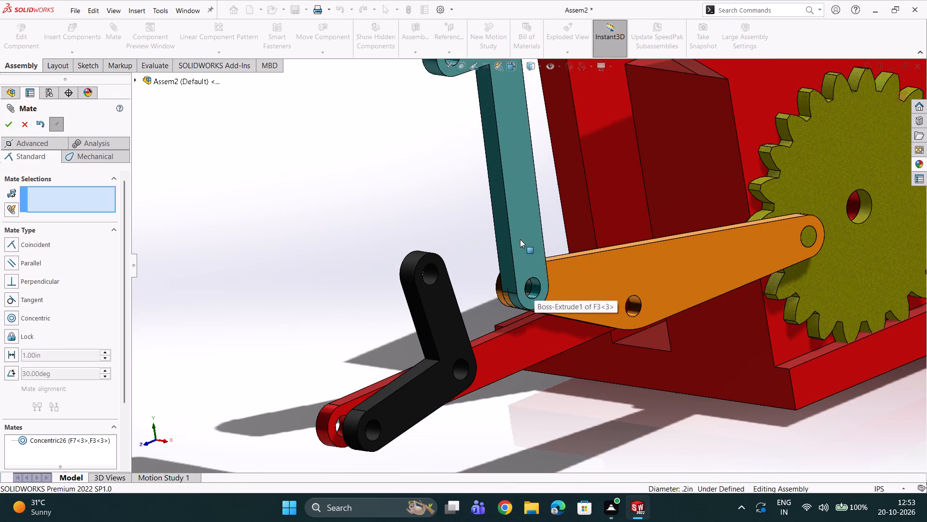
{"action": "left_click_drag", "start_coordinate": [520, 239], "coordinate": [428, 159]}
Mate the copied black L-shaped link's inner flat face coincident with the adjoining flat face of the copied red bar.
{"action": "scroll", "coordinate": [455, 175], "scroll_direction": "down", "scroll_amount": 1}
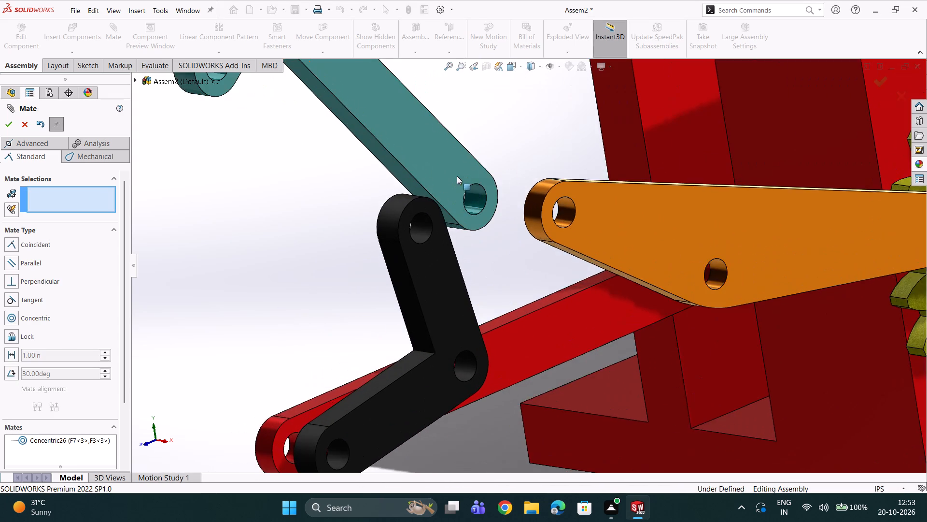
{"action": "scroll", "coordinate": [457, 176], "scroll_direction": "down", "scroll_amount": 1}
{"action": "scroll", "coordinate": [467, 187], "scroll_direction": "up", "scroll_amount": 1}
{"action": "middle_click_drag", "start_coordinate": [467, 187], "coordinate": [513, 126]}
{"action": "scroll", "coordinate": [590, 192], "scroll_direction": "down", "scroll_amount": 2}
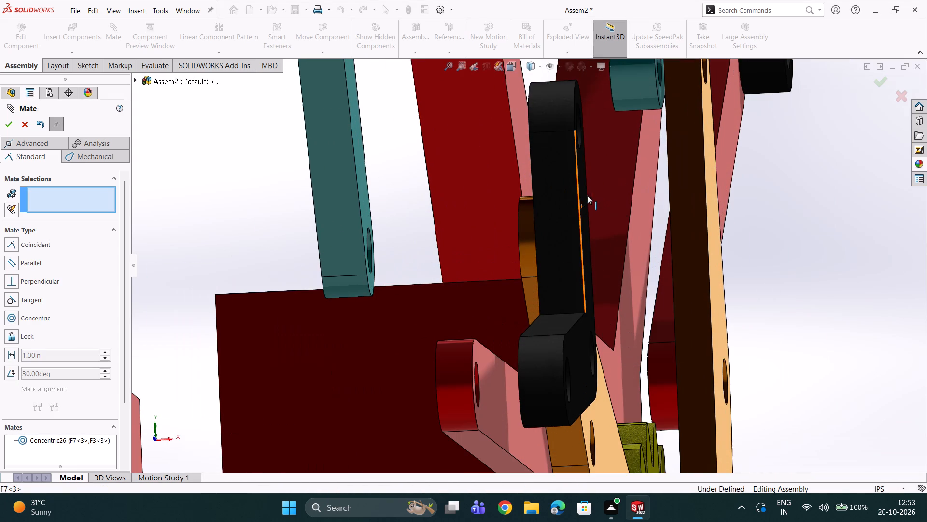
{"action": "scroll", "coordinate": [587, 195], "scroll_direction": "down", "scroll_amount": 1}
{"action": "middle_click_drag", "start_coordinate": [565, 215], "coordinate": [618, 246]}
{"action": "scroll", "coordinate": [571, 314], "scroll_direction": "down", "scroll_amount": 2}
{"action": "scroll", "coordinate": [569, 314], "scroll_direction": "up", "scroll_amount": 2}
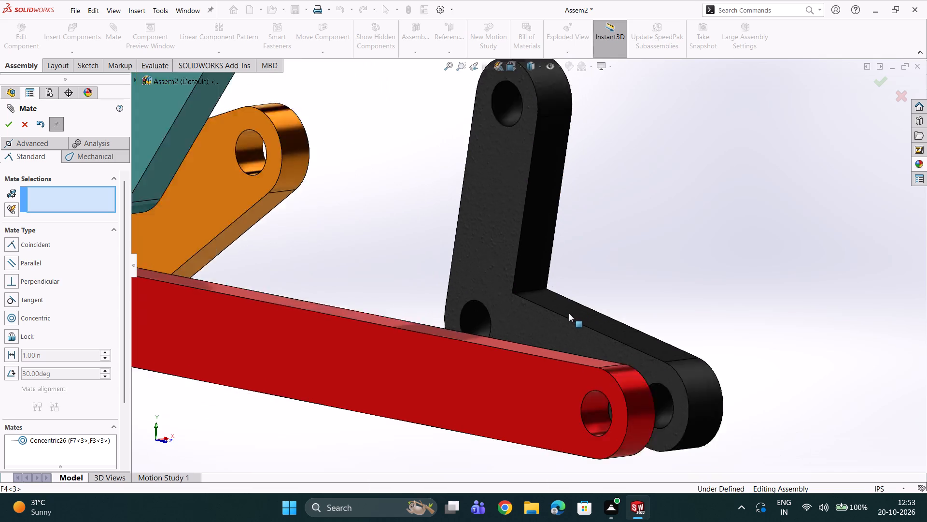
{"action": "scroll", "coordinate": [569, 313], "scroll_direction": "up", "scroll_amount": 6}
{"action": "scroll", "coordinate": [534, 279], "scroll_direction": "down", "scroll_amount": 3}
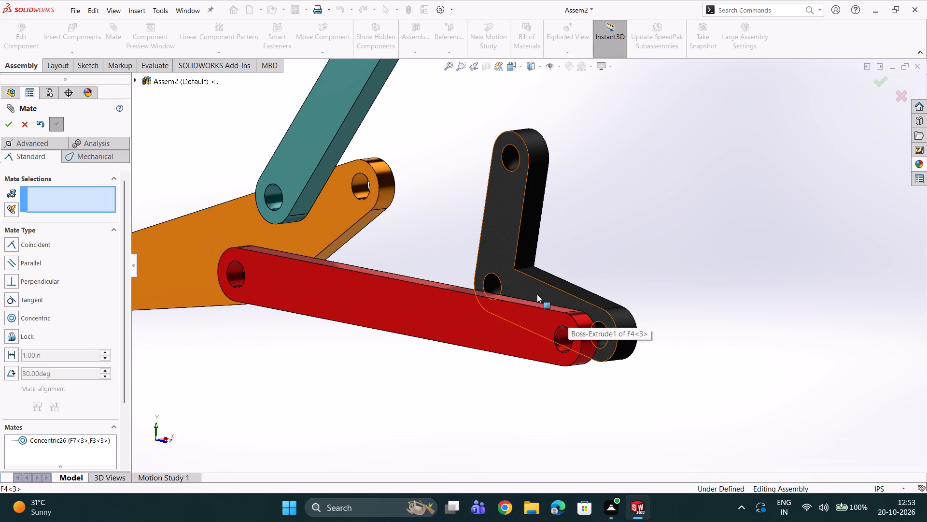
{"action": "left_click", "coordinate": [537, 294]}
{"action": "middle_click_drag", "start_coordinate": [535, 306], "coordinate": [453, 286]}
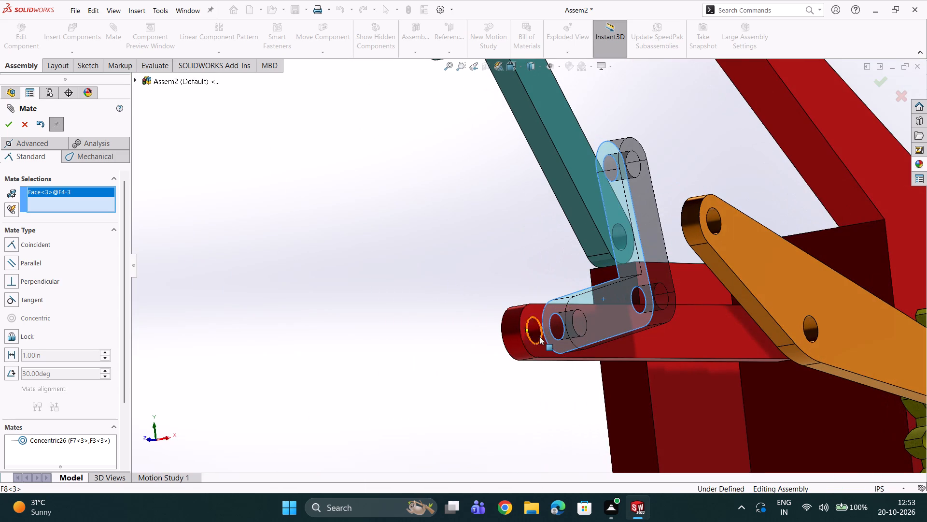
{"action": "left_click", "coordinate": [537, 346]}
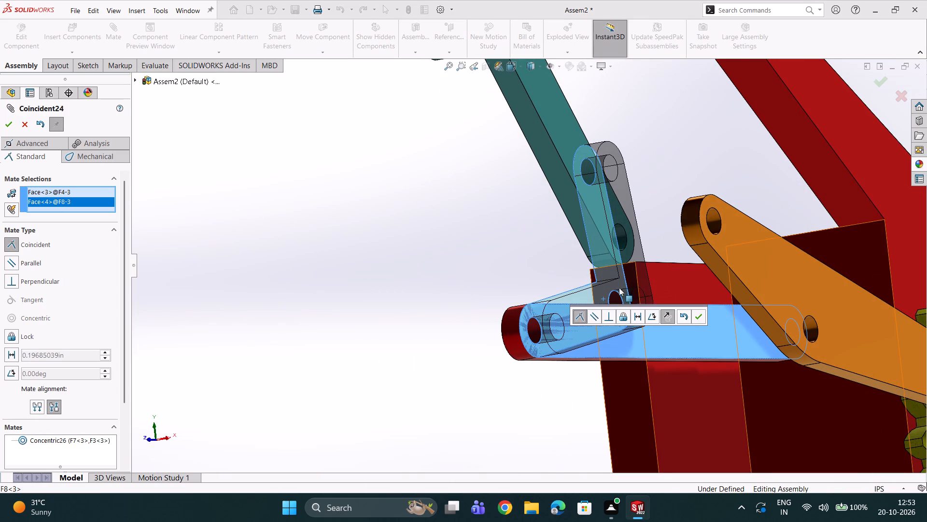
{"action": "left_click", "coordinate": [692, 316]}
Mate the hole in the copied teal link's side lug concentric with the end hole of the frame's fixed red arm.
{"action": "scroll", "coordinate": [600, 273], "scroll_direction": "up", "scroll_amount": 5}
{"action": "scroll", "coordinate": [533, 208], "scroll_direction": "up", "scroll_amount": 4}
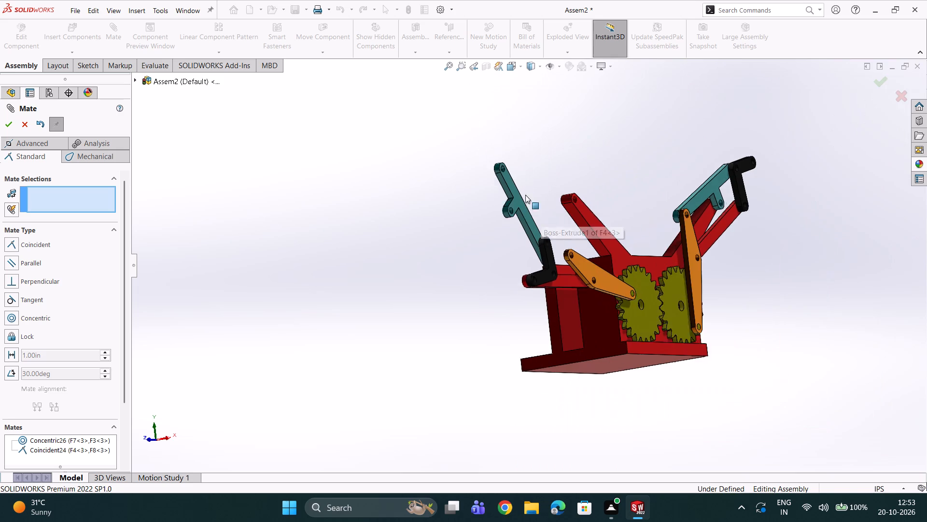
{"action": "scroll", "coordinate": [562, 233], "scroll_direction": "down", "scroll_amount": 9}
{"action": "scroll", "coordinate": [553, 263], "scroll_direction": "up", "scroll_amount": 2}
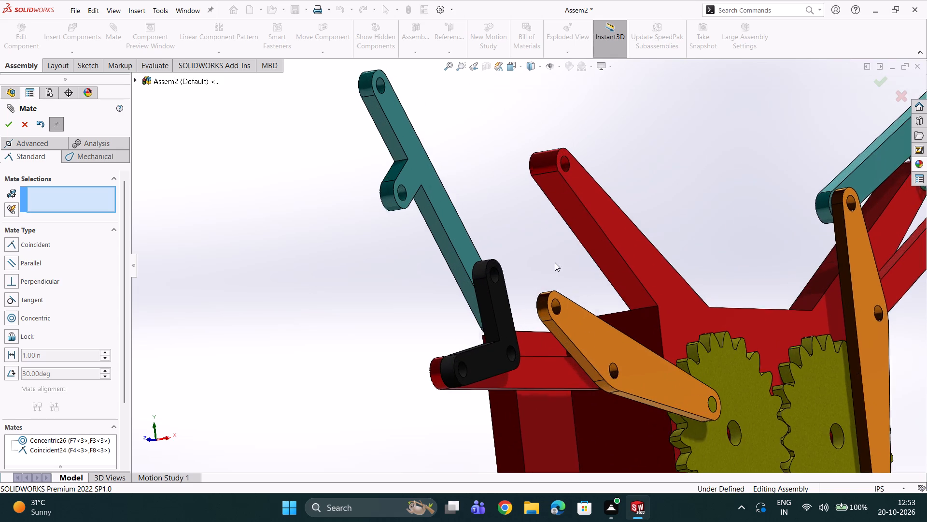
{"action": "scroll", "coordinate": [555, 262], "scroll_direction": "up", "scroll_amount": 3}
{"action": "scroll", "coordinate": [466, 234], "scroll_direction": "down", "scroll_amount": 6}
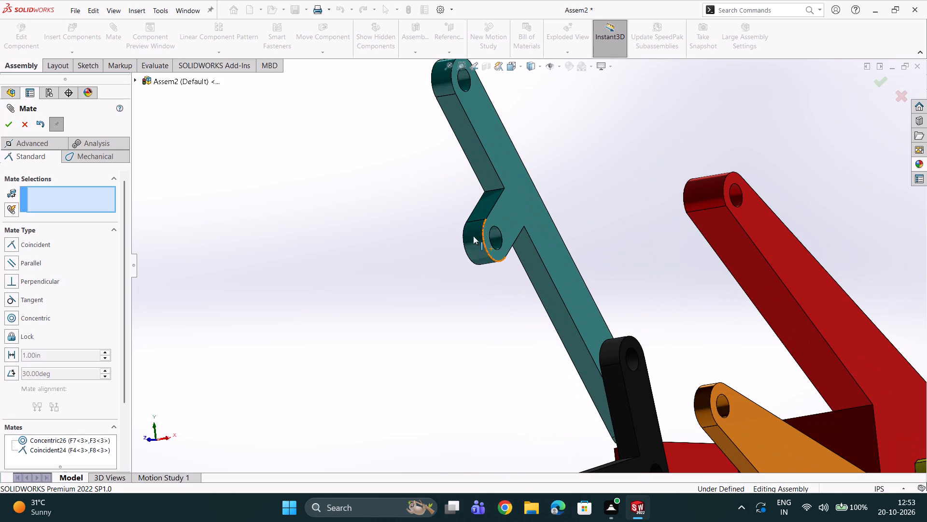
{"action": "left_click", "coordinate": [497, 239]}
{"action": "scroll", "coordinate": [641, 218], "scroll_direction": "down", "scroll_amount": 1}
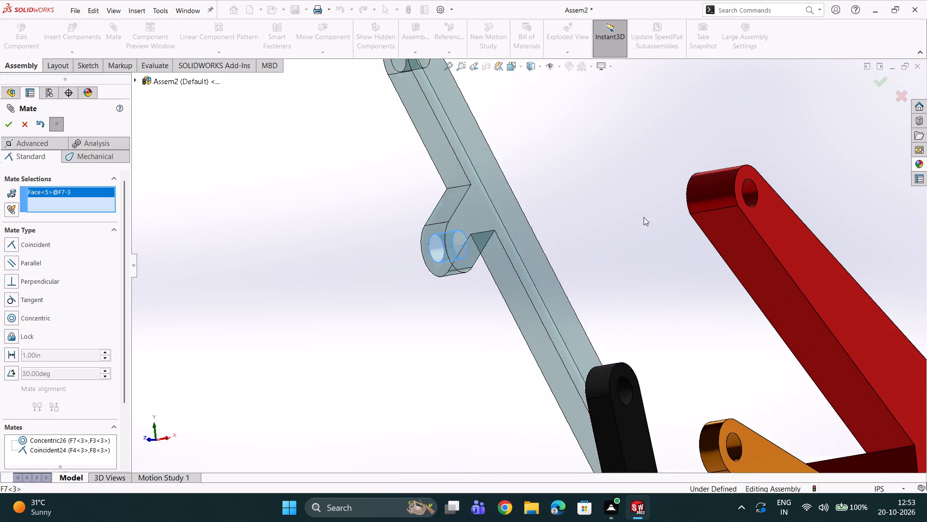
{"action": "scroll", "coordinate": [644, 217], "scroll_direction": "down", "scroll_amount": 2}
{"action": "scroll", "coordinate": [758, 205], "scroll_direction": "down", "scroll_amount": 3}
{"action": "scroll", "coordinate": [758, 204], "scroll_direction": "up", "scroll_amount": 1}
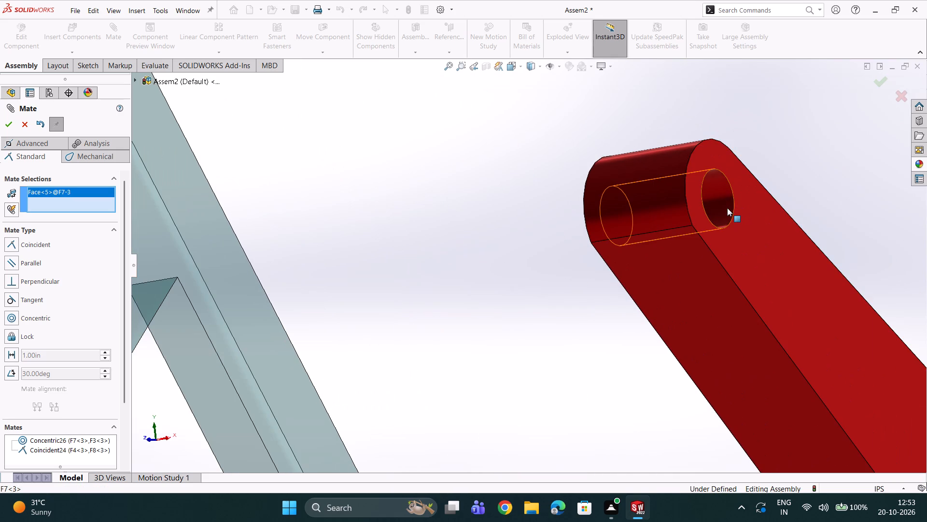
{"action": "left_click", "coordinate": [727, 208]}
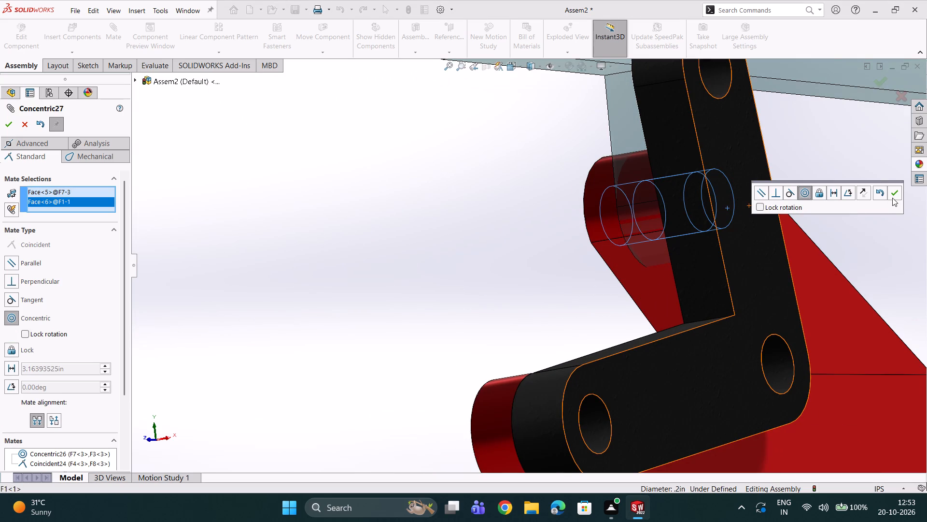
{"action": "left_click", "coordinate": [892, 193]}
Mate the copied teal link's outer end hole concentric with the copied black L-shaped link's upper end hole.
{"action": "scroll", "coordinate": [821, 192], "scroll_direction": "up", "scroll_amount": 8}
{"action": "scroll", "coordinate": [709, 232], "scroll_direction": "down", "scroll_amount": 3}
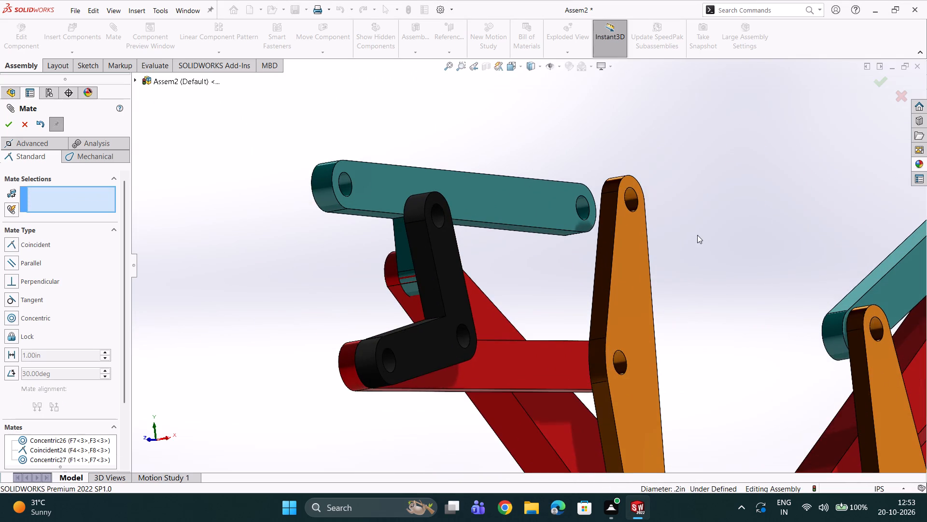
{"action": "scroll", "coordinate": [651, 243], "scroll_direction": "down", "scroll_amount": 2}
{"action": "scroll", "coordinate": [636, 243], "scroll_direction": "up", "scroll_amount": 1}
{"action": "scroll", "coordinate": [560, 255], "scroll_direction": "down", "scroll_amount": 2}
{"action": "scroll", "coordinate": [535, 261], "scroll_direction": "up", "scroll_amount": 3}
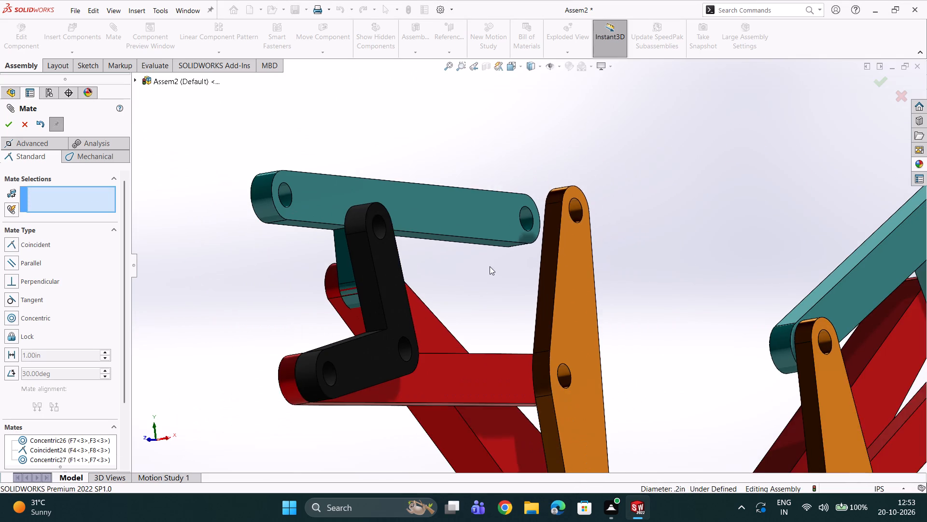
{"action": "scroll", "coordinate": [489, 266], "scroll_direction": "up", "scroll_amount": 1}
{"action": "scroll", "coordinate": [376, 224], "scroll_direction": "down", "scroll_amount": 5}
{"action": "scroll", "coordinate": [308, 214], "scroll_direction": "down", "scroll_amount": 3}
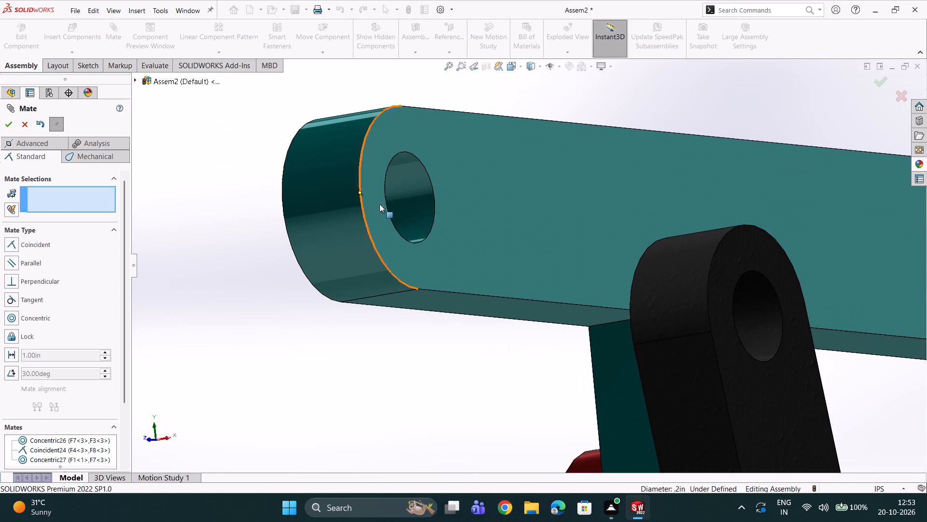
{"action": "left_click", "coordinate": [421, 194]}
{"action": "scroll", "coordinate": [534, 265], "scroll_direction": "down", "scroll_amount": 1}
{"action": "middle_click_drag", "start_coordinate": [541, 277], "coordinate": [593, 314]}
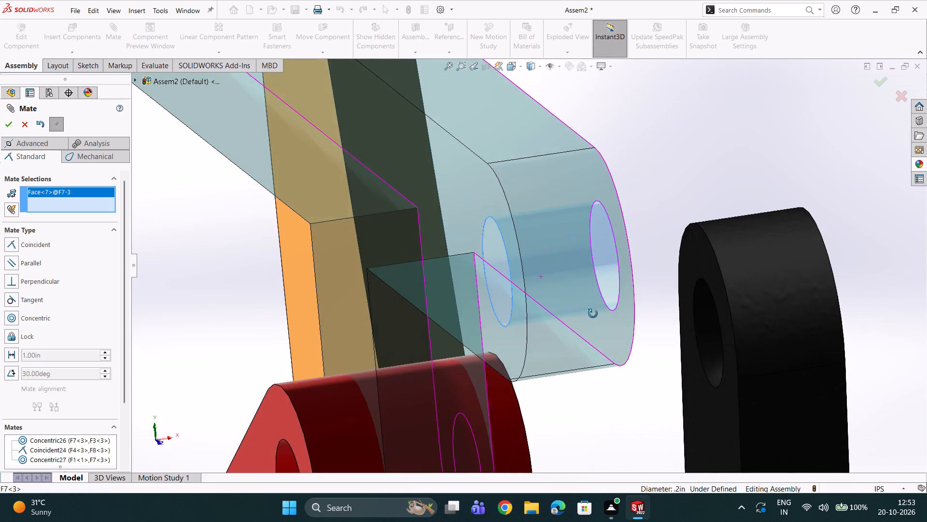
{"action": "middle_click_drag", "start_coordinate": [593, 314], "coordinate": [612, 318]}
{"action": "scroll", "coordinate": [624, 352], "scroll_direction": "up", "scroll_amount": 2}
{"action": "scroll", "coordinate": [628, 353], "scroll_direction": "down", "scroll_amount": 4}
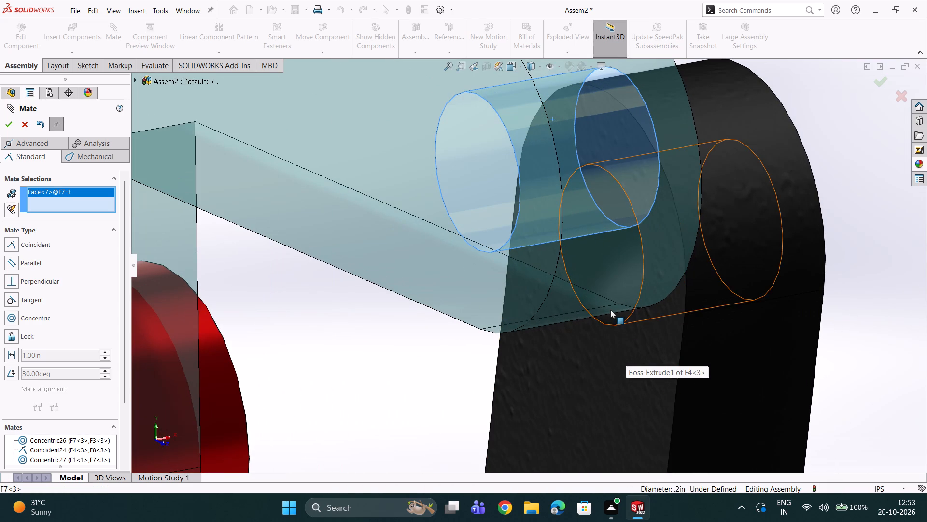
{"action": "left_click", "coordinate": [609, 309]}
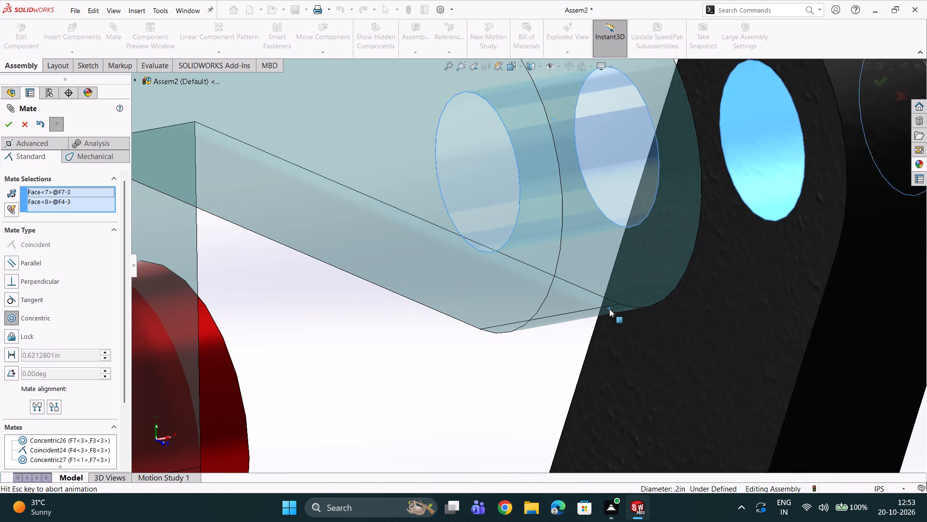
{"action": "left_click", "coordinate": [754, 329]}
Mate the copied teal link's frame-facing flat face coincident with the outer flat face of the frame's fixed red arm.
{"action": "scroll", "coordinate": [727, 319], "scroll_direction": "up", "scroll_amount": 1}
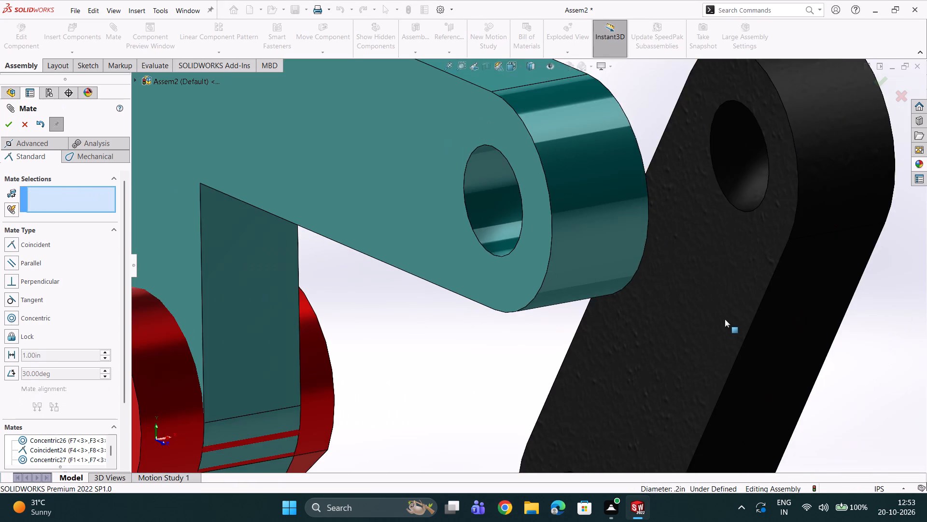
{"action": "scroll", "coordinate": [725, 319], "scroll_direction": "up", "scroll_amount": 2}
{"action": "middle_click_drag", "start_coordinate": [716, 320], "coordinate": [573, 318]}
{"action": "scroll", "coordinate": [586, 320], "scroll_direction": "up", "scroll_amount": 4}
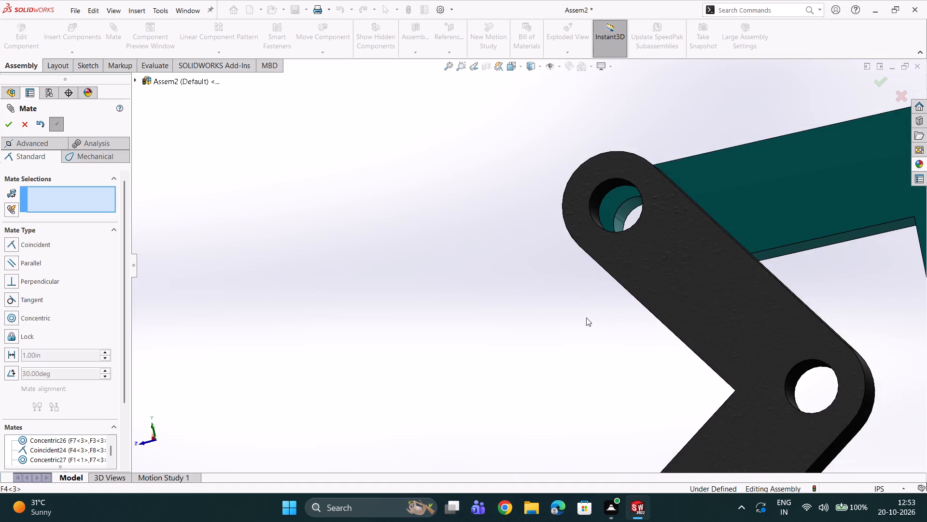
{"action": "scroll", "coordinate": [586, 318], "scroll_direction": "up", "scroll_amount": 11}
{"action": "scroll", "coordinate": [662, 290], "scroll_direction": "up", "scroll_amount": 1}
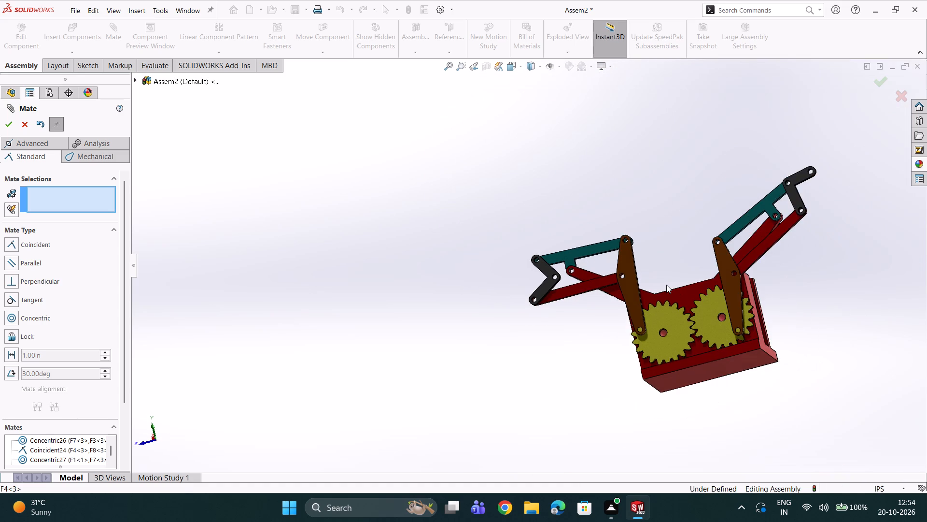
{"action": "middle_click_drag", "start_coordinate": [666, 285], "coordinate": [578, 378]}
{"action": "scroll", "coordinate": [645, 291], "scroll_direction": "down", "scroll_amount": 1}
{"action": "scroll", "coordinate": [603, 314], "scroll_direction": "down", "scroll_amount": 3}
{"action": "scroll", "coordinate": [624, 257], "scroll_direction": "up", "scroll_amount": 2}
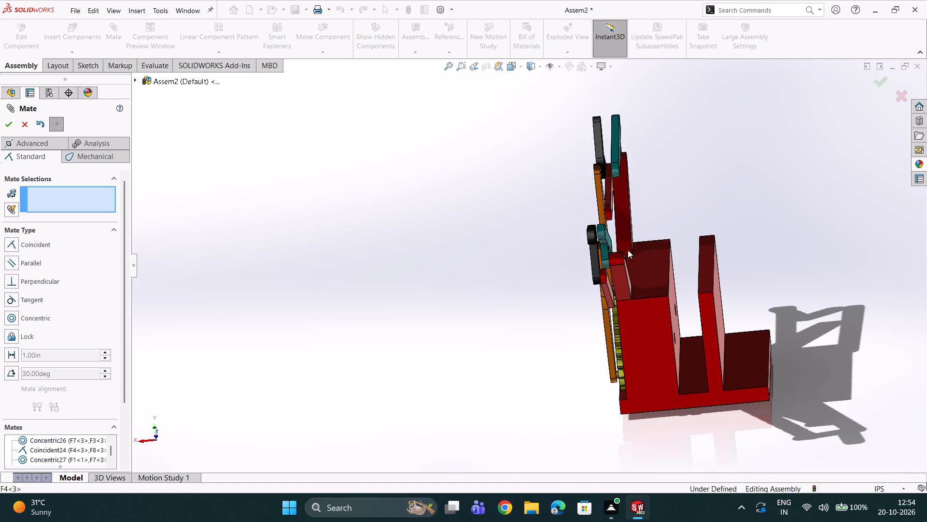
{"action": "scroll", "coordinate": [633, 240], "scroll_direction": "down", "scroll_amount": 2}
{"action": "scroll", "coordinate": [604, 199], "scroll_direction": "down", "scroll_amount": 1}
{"action": "middle_click_drag", "start_coordinate": [603, 199], "coordinate": [607, 201]}
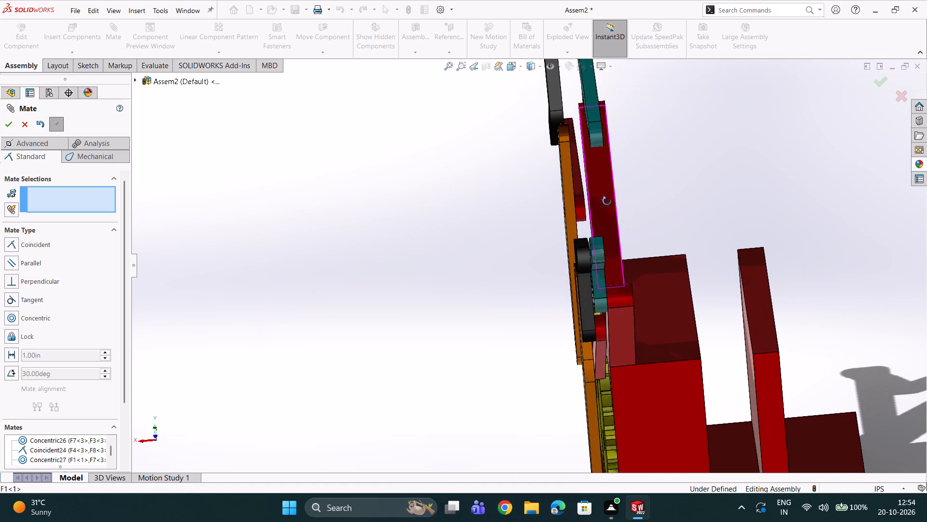
{"action": "middle_click_drag", "start_coordinate": [607, 201], "coordinate": [641, 206]}
{"action": "scroll", "coordinate": [635, 179], "scroll_direction": "down", "scroll_amount": 3}
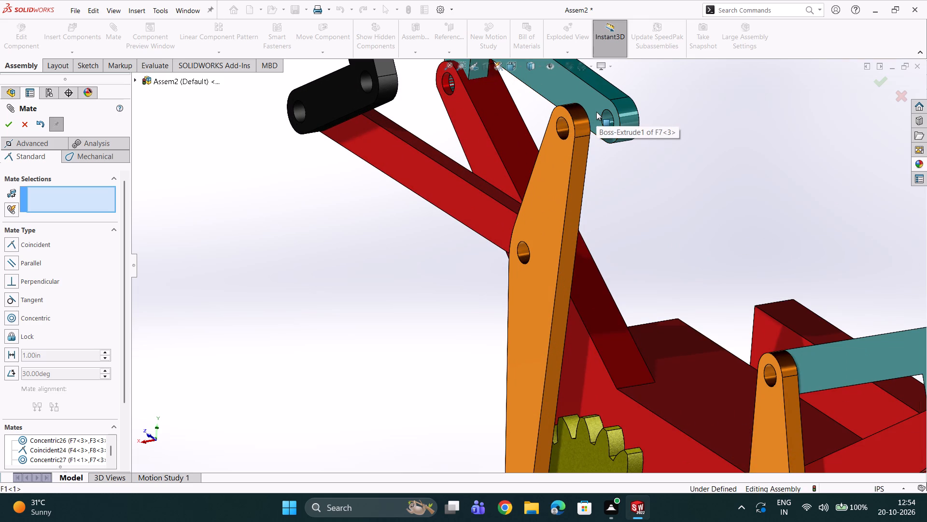
{"action": "scroll", "coordinate": [575, 96], "scroll_direction": "down", "scroll_amount": 1}
{"action": "middle_click_drag", "start_coordinate": [575, 96], "coordinate": [513, 138]}
{"action": "scroll", "coordinate": [629, 72], "scroll_direction": "up", "scroll_amount": 3}
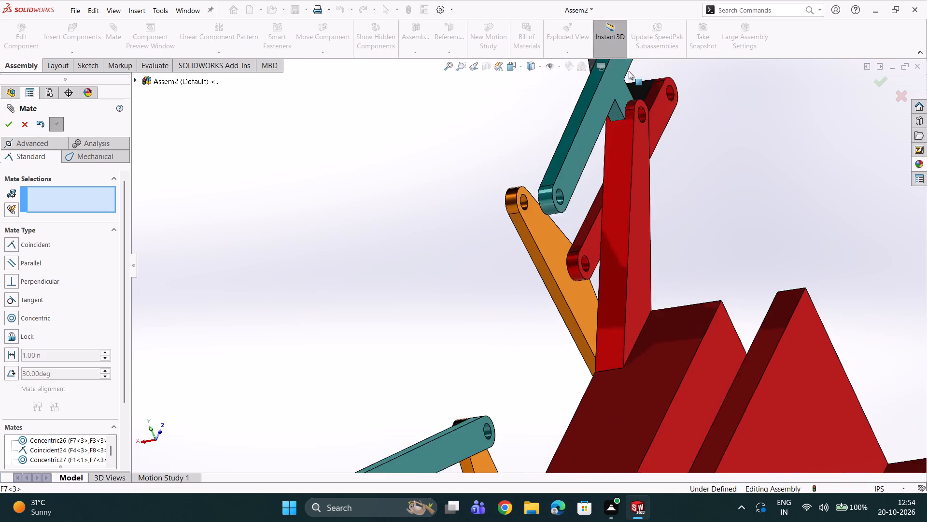
{"action": "scroll", "coordinate": [629, 71], "scroll_direction": "up", "scroll_amount": 1}
{"action": "scroll", "coordinate": [605, 102], "scroll_direction": "down", "scroll_amount": 2}
{"action": "left_click", "coordinate": [593, 143]}
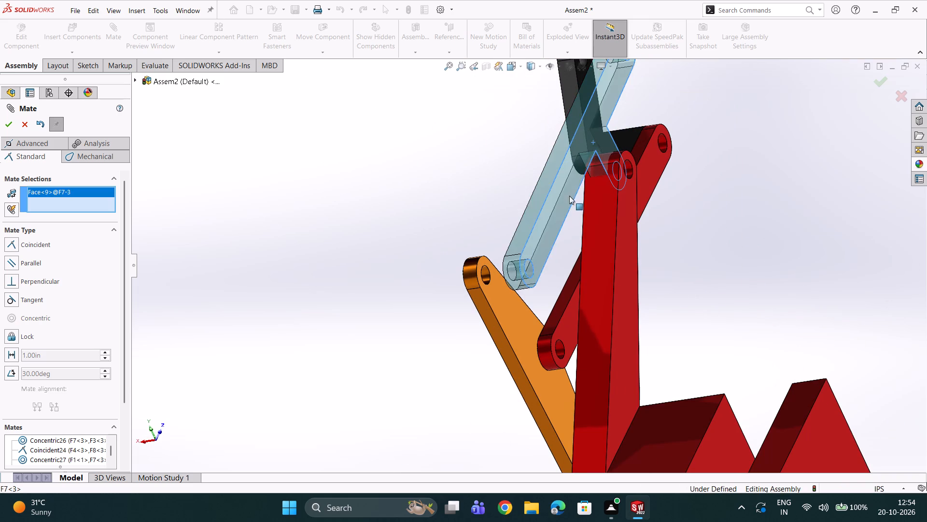
{"action": "middle_click_drag", "start_coordinate": [569, 196], "coordinate": [630, 202]}
{"action": "scroll", "coordinate": [515, 191], "scroll_direction": "down", "scroll_amount": 3}
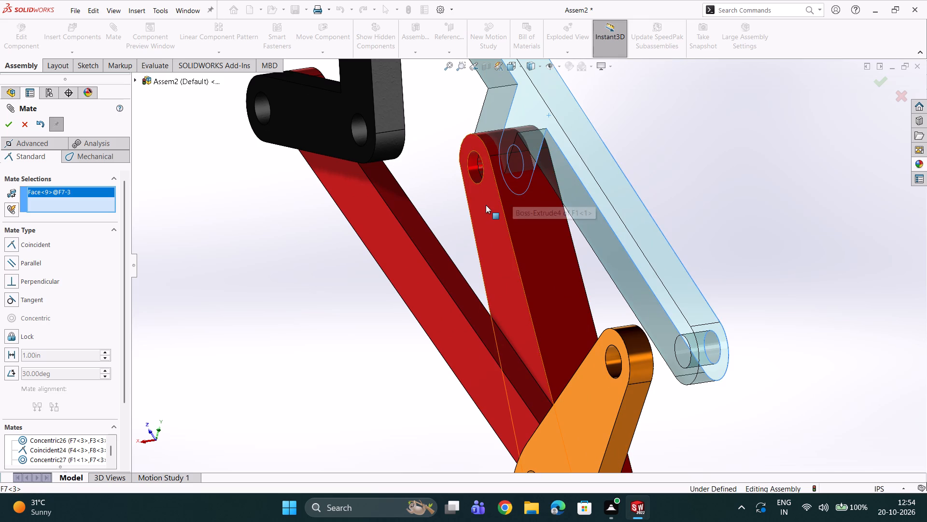
{"action": "left_click", "coordinate": [487, 205]}
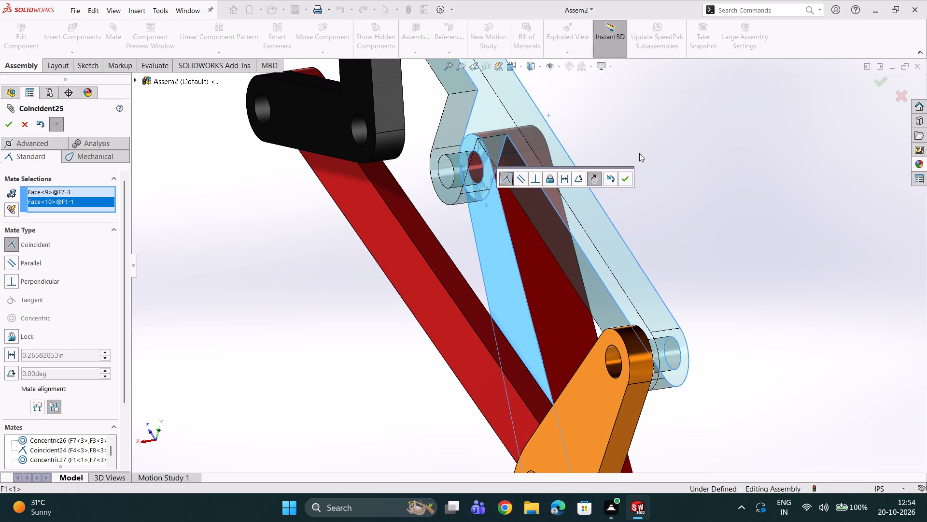
{"action": "left_click", "coordinate": [626, 180]}
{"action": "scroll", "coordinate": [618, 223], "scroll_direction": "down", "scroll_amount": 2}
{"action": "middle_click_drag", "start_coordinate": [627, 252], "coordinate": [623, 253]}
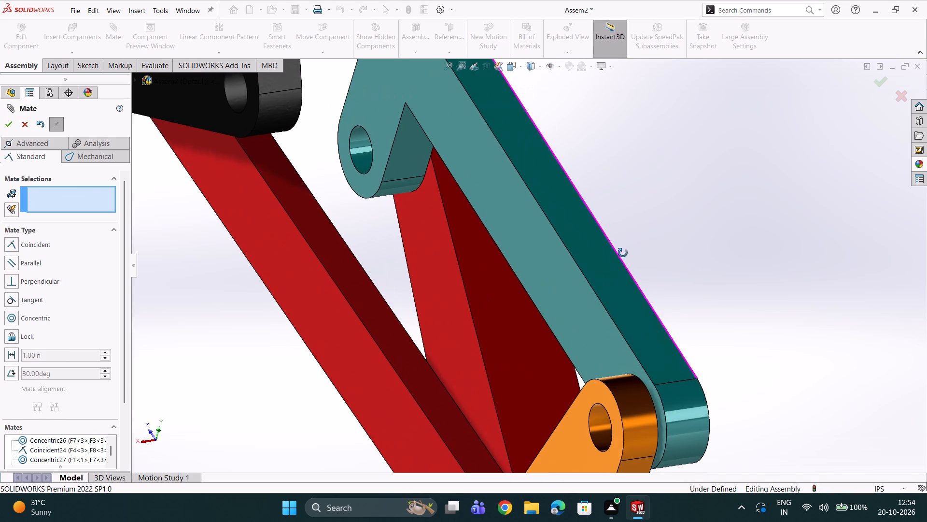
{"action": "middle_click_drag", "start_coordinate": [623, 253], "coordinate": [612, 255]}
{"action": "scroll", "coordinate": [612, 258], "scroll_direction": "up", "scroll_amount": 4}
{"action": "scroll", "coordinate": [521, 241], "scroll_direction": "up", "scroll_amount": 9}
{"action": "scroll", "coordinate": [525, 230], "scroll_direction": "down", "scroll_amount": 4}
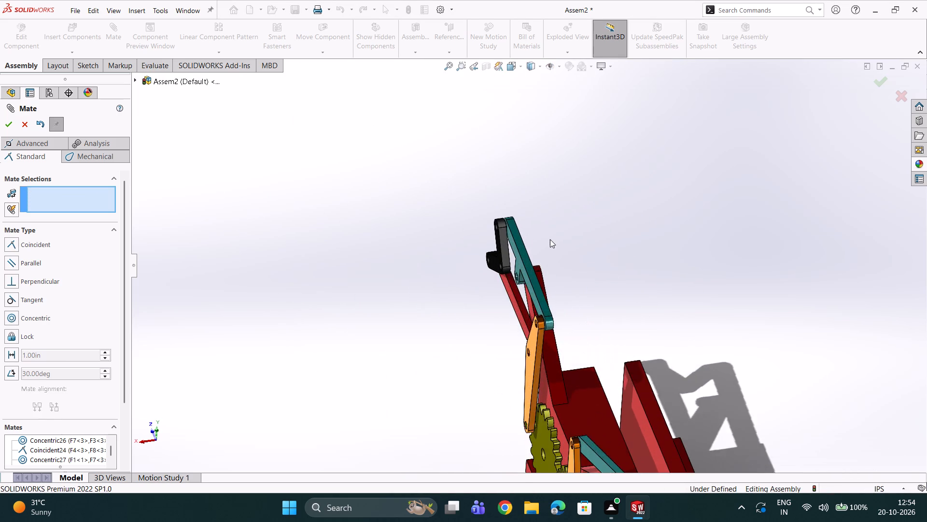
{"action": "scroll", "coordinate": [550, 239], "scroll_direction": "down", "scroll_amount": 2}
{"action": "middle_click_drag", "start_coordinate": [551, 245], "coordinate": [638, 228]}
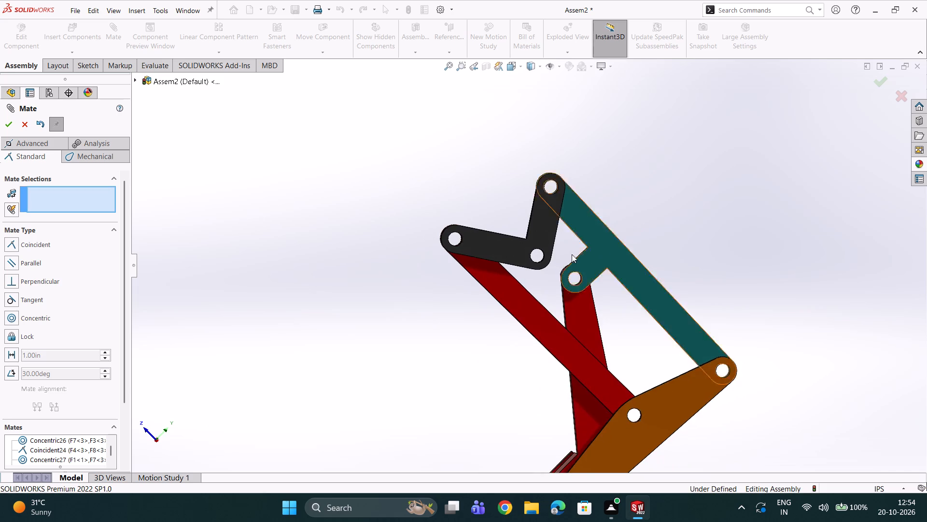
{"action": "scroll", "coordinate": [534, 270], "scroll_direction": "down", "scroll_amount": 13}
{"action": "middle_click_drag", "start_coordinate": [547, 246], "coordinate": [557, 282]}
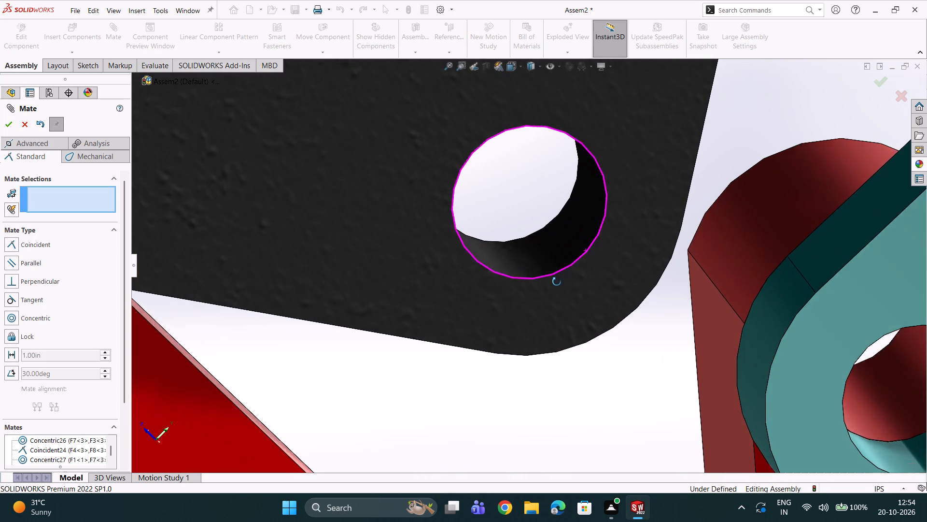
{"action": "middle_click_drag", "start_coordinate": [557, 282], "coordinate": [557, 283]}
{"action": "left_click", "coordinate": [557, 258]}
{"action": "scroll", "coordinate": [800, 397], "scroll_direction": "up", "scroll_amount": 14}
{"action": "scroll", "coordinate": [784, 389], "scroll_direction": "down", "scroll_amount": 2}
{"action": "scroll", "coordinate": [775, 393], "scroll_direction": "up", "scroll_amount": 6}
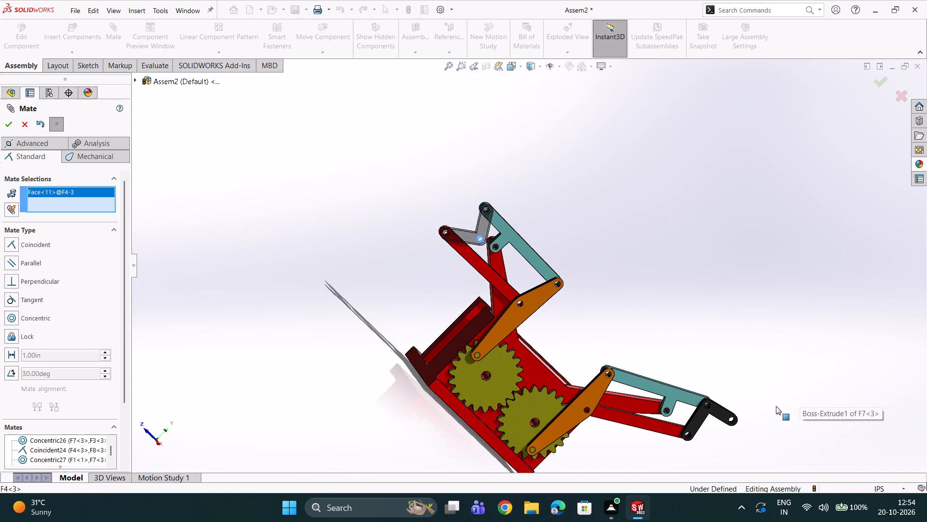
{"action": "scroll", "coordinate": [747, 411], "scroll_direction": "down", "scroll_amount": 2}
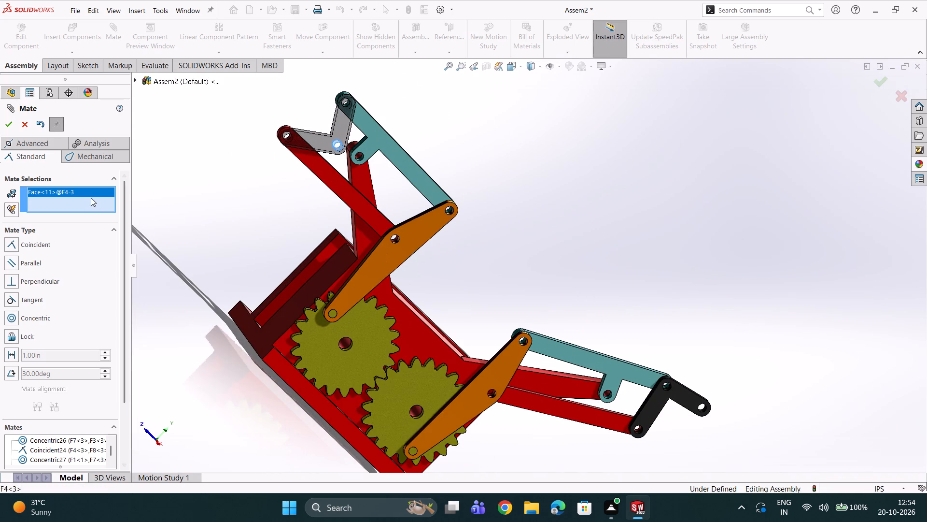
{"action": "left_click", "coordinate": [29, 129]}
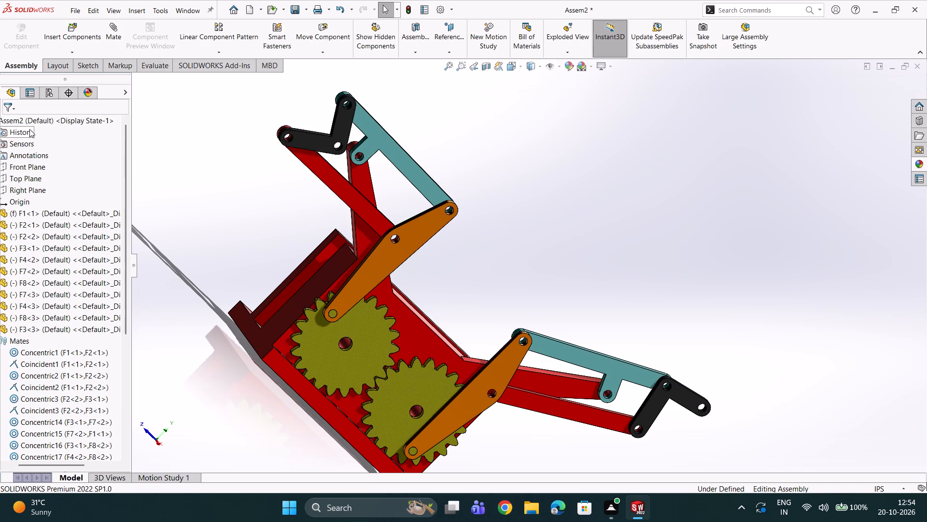
Delete the Concentric28 mate between the copied teal link and the copied black L-shaped link.
{"action": "scroll", "coordinate": [412, 150], "scroll_direction": "down", "scroll_amount": 3}
{"action": "scroll", "coordinate": [267, 135], "scroll_direction": "up", "scroll_amount": 4}
{"action": "scroll", "coordinate": [79, 414], "scroll_direction": "down", "scroll_amount": 8}
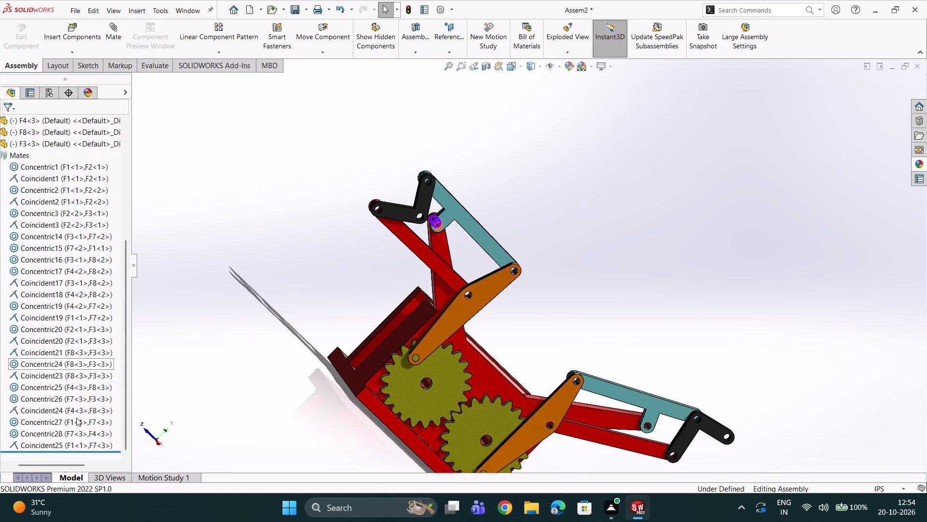
{"action": "scroll", "coordinate": [76, 418], "scroll_direction": "down", "scroll_amount": 3}
{"action": "left_click", "coordinate": [70, 432]}
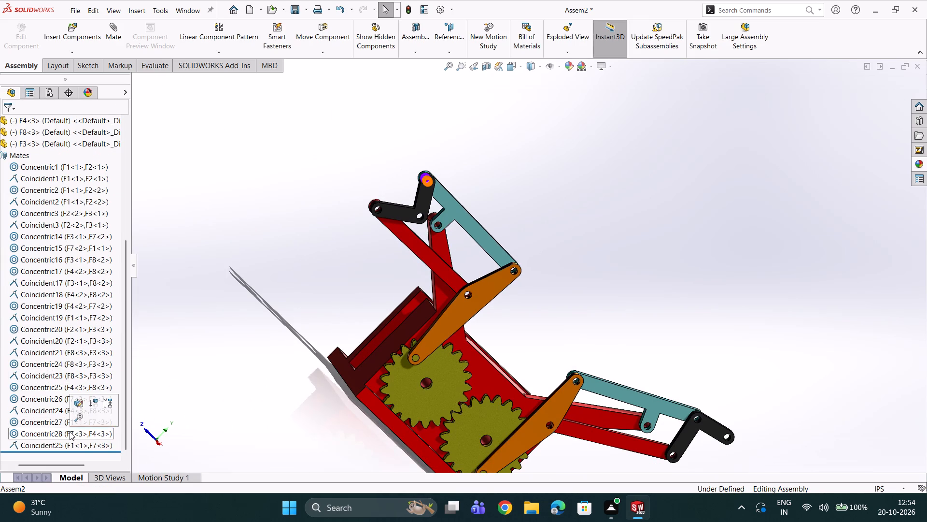
{"action": "right_click", "coordinate": [70, 432]}
{"action": "left_click", "coordinate": [98, 378]}
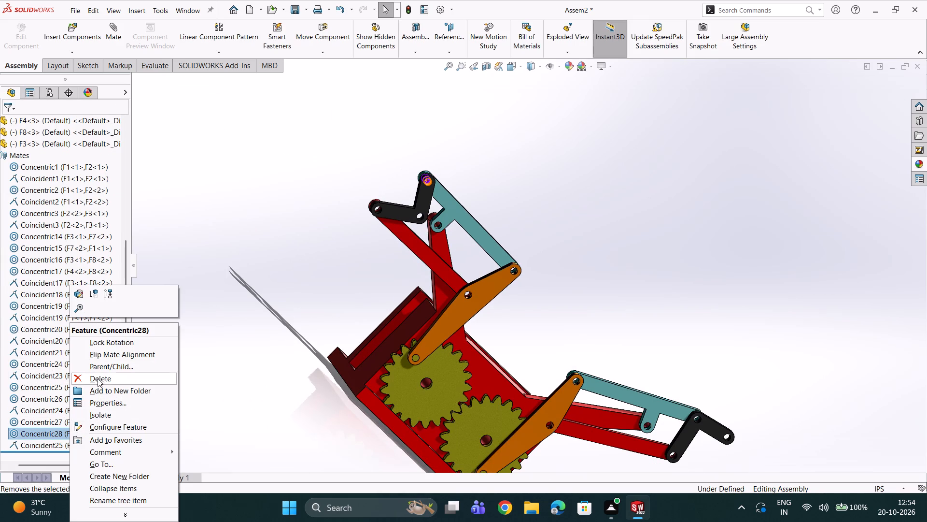
{"action": "left_click", "coordinate": [528, 190]}
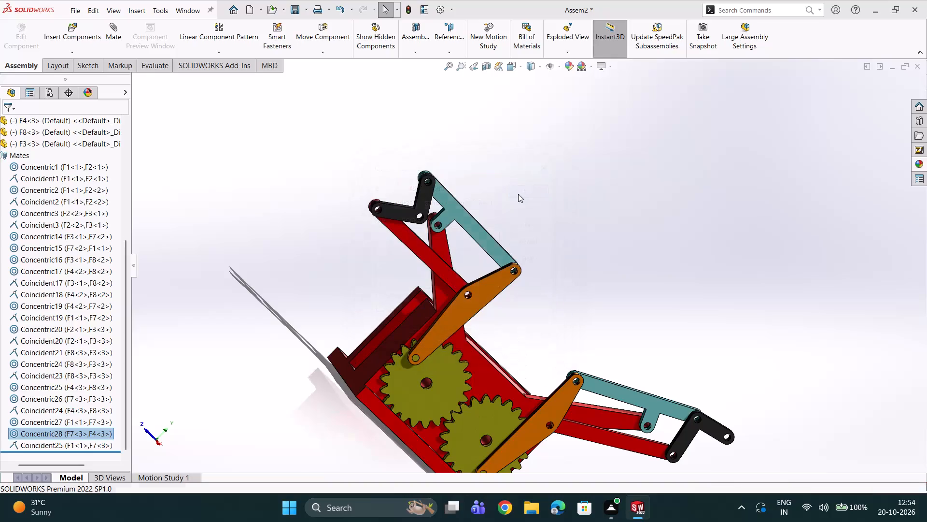
Mate the copied black L-shaped link's corner hole concentric with the copied teal link's outer end hole.
{"action": "left_click", "coordinate": [116, 38]}
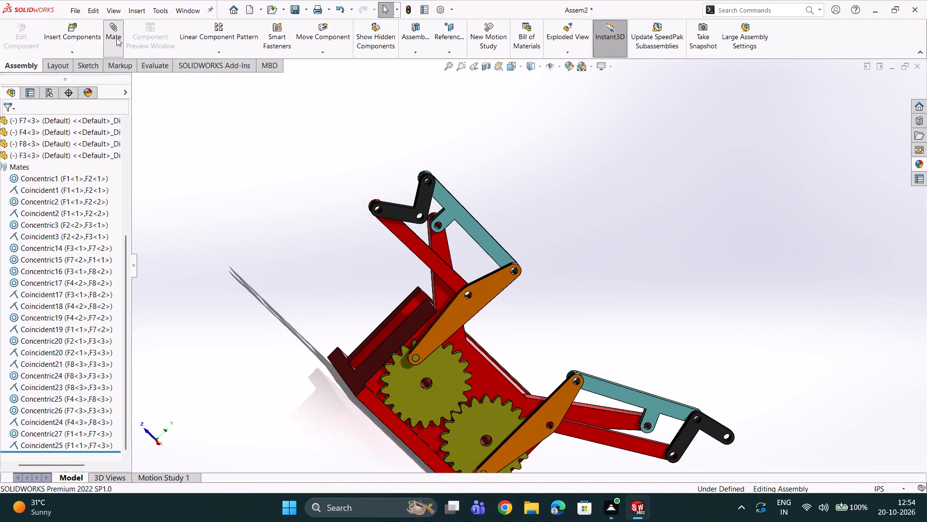
{"action": "scroll", "coordinate": [374, 203], "scroll_direction": "down", "scroll_amount": 3}
{"action": "scroll", "coordinate": [420, 211], "scroll_direction": "down", "scroll_amount": 8}
{"action": "scroll", "coordinate": [459, 261], "scroll_direction": "down", "scroll_amount": 1}
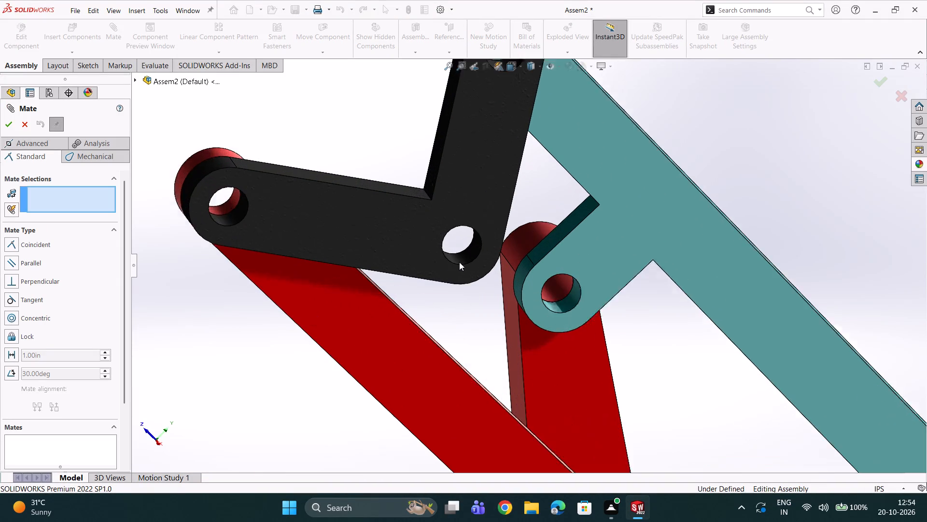
{"action": "scroll", "coordinate": [459, 262], "scroll_direction": "down", "scroll_amount": 2}
{"action": "left_click", "coordinate": [465, 257]}
{"action": "scroll", "coordinate": [474, 199], "scroll_direction": "up", "scroll_amount": 6}
{"action": "scroll", "coordinate": [506, 191], "scroll_direction": "down", "scroll_amount": 1}
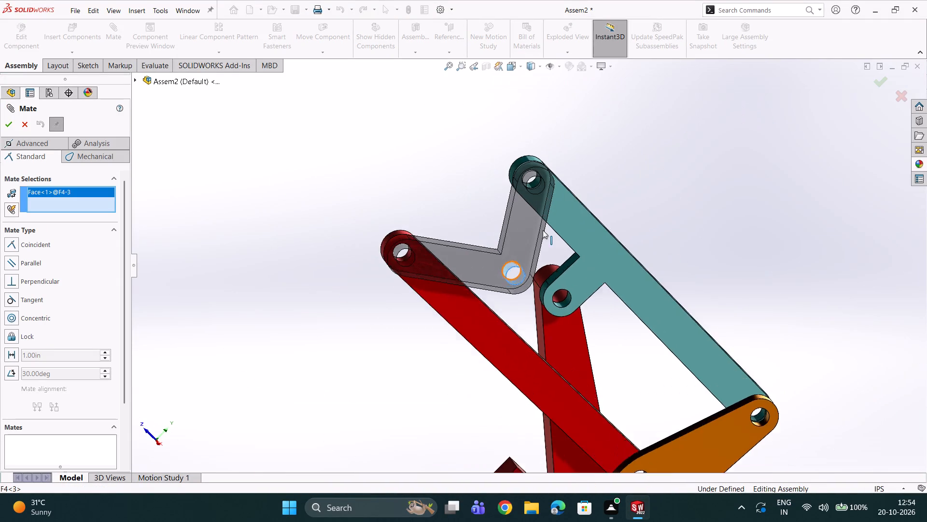
{"action": "scroll", "coordinate": [543, 230], "scroll_direction": "down", "scroll_amount": 4}
{"action": "left_click", "coordinate": [511, 146]}
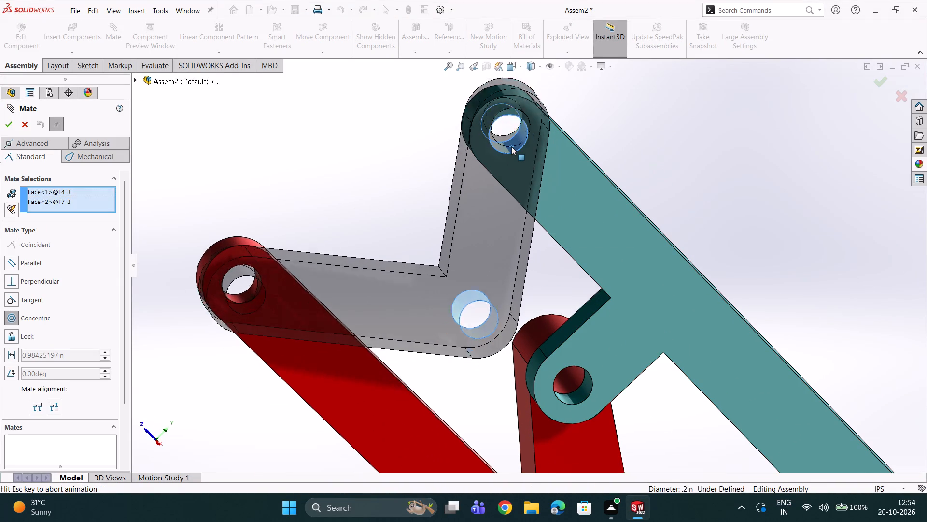
{"action": "left_click", "coordinate": [666, 123]}
{"action": "scroll", "coordinate": [636, 150], "scroll_direction": "up", "scroll_amount": 14}
{"action": "scroll", "coordinate": [602, 286], "scroll_direction": "down", "scroll_amount": 4}
{"action": "scroll", "coordinate": [594, 308], "scroll_direction": "up", "scroll_amount": 4}
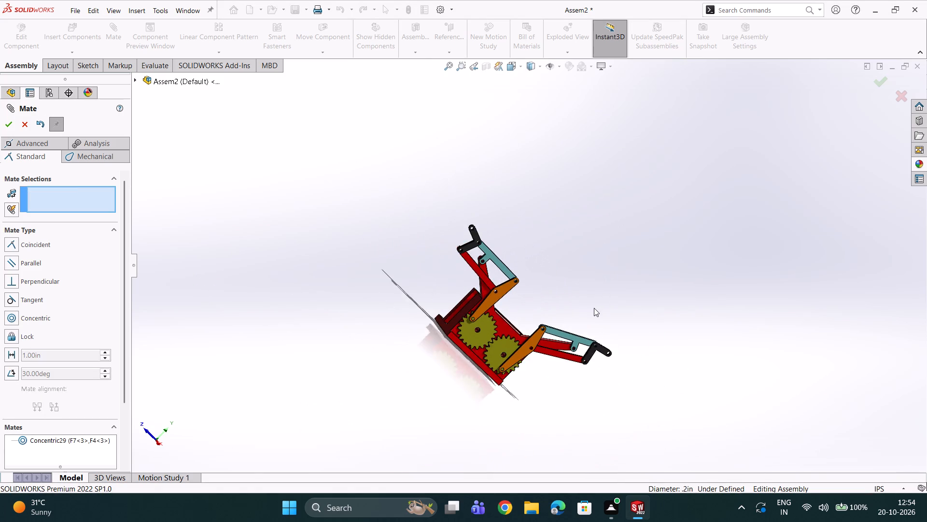
{"action": "scroll", "coordinate": [567, 353], "scroll_direction": "down", "scroll_amount": 7}
{"action": "scroll", "coordinate": [376, 248], "scroll_direction": "up", "scroll_amount": 3}
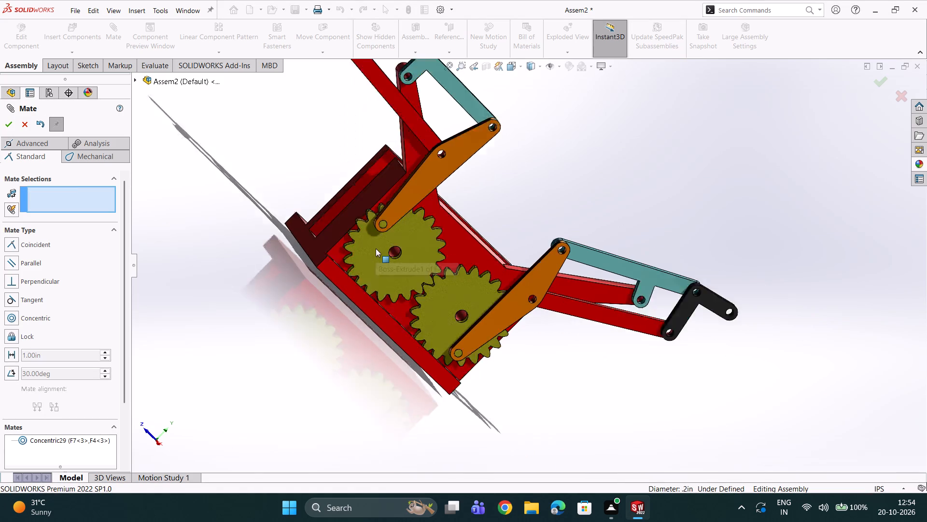
{"action": "scroll", "coordinate": [376, 248], "scroll_direction": "up", "scroll_amount": 2}
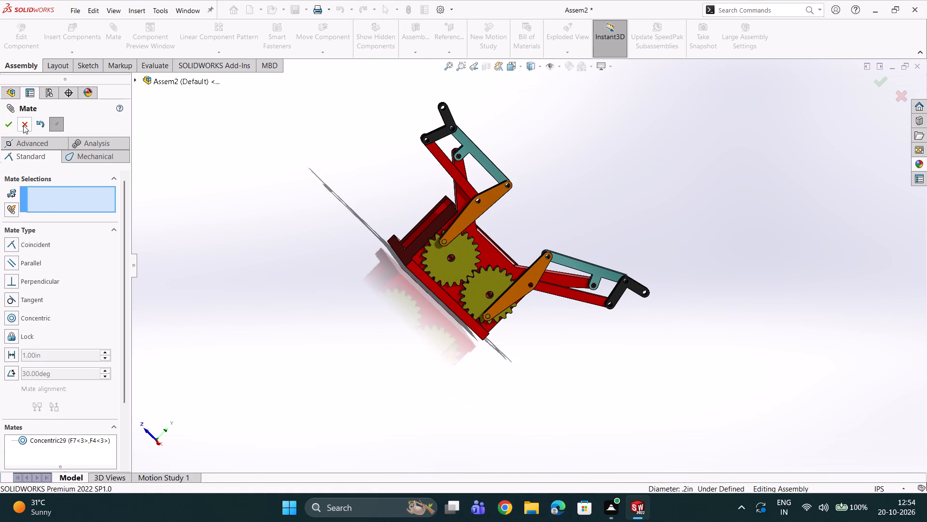
{"action": "double_click", "coordinate": [24, 126]}
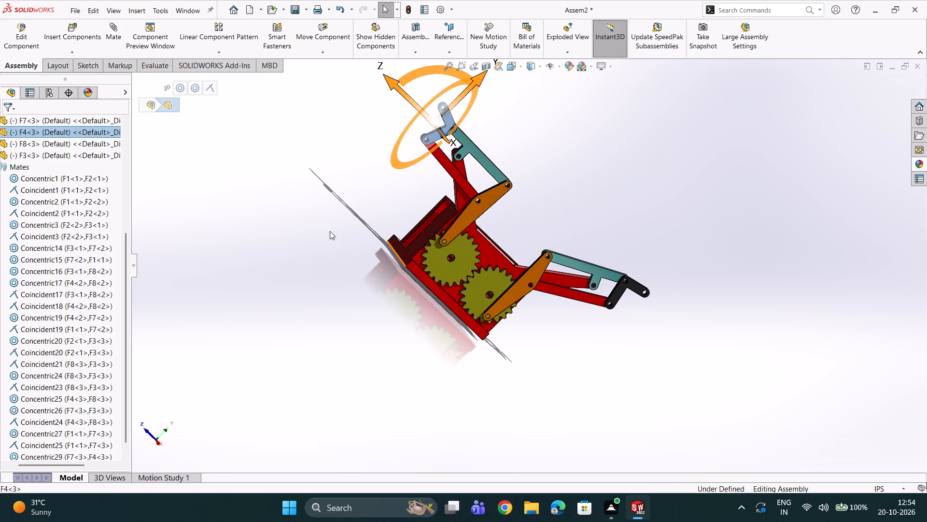
{"action": "left_click", "coordinate": [330, 231]}
Rotate the gear driving the copied links back and forth to test that linkage's motion.
{"action": "left_click_drag", "start_coordinate": [469, 259], "coordinate": [441, 283]}
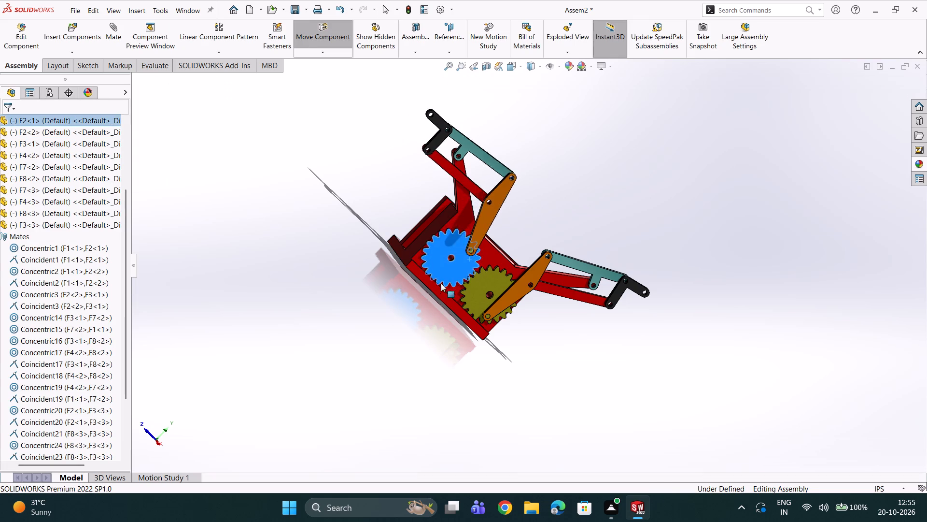
{"action": "left_click_drag", "start_coordinate": [441, 283], "coordinate": [429, 284]}
{"action": "left_click_drag", "start_coordinate": [422, 284], "coordinate": [399, 261]}
{"action": "left_click_drag", "start_coordinate": [432, 260], "coordinate": [433, 256]}
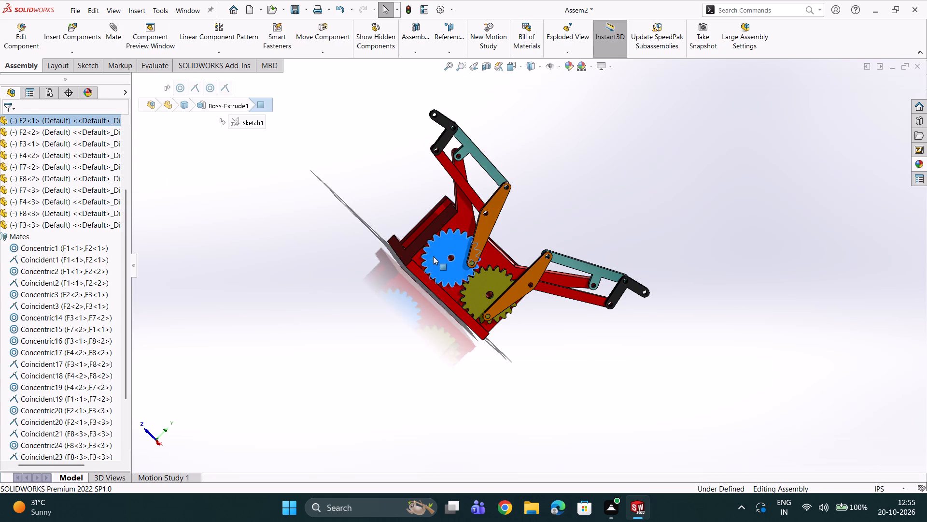
{"action": "left_click_drag", "start_coordinate": [433, 256], "coordinate": [419, 249]}
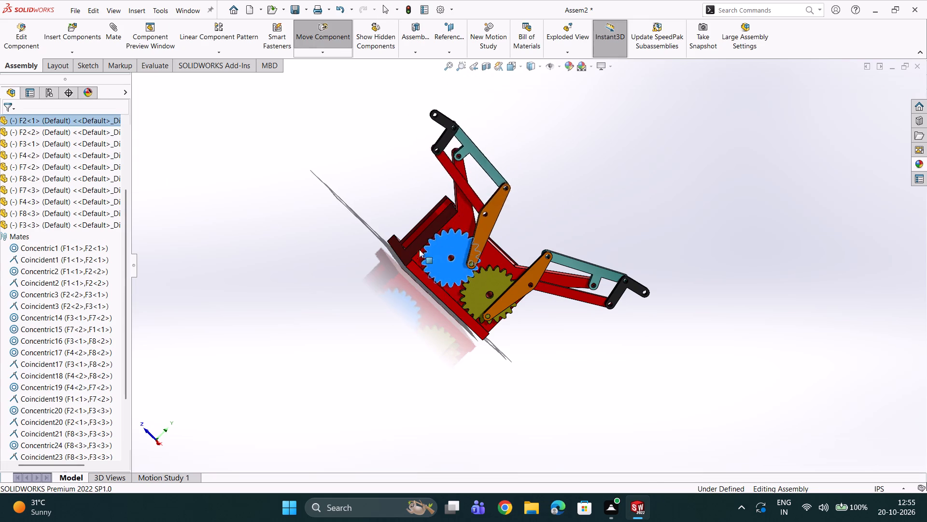
{"action": "left_click_drag", "start_coordinate": [419, 249], "coordinate": [398, 276]}
{"action": "left_click_drag", "start_coordinate": [398, 275], "coordinate": [436, 231]}
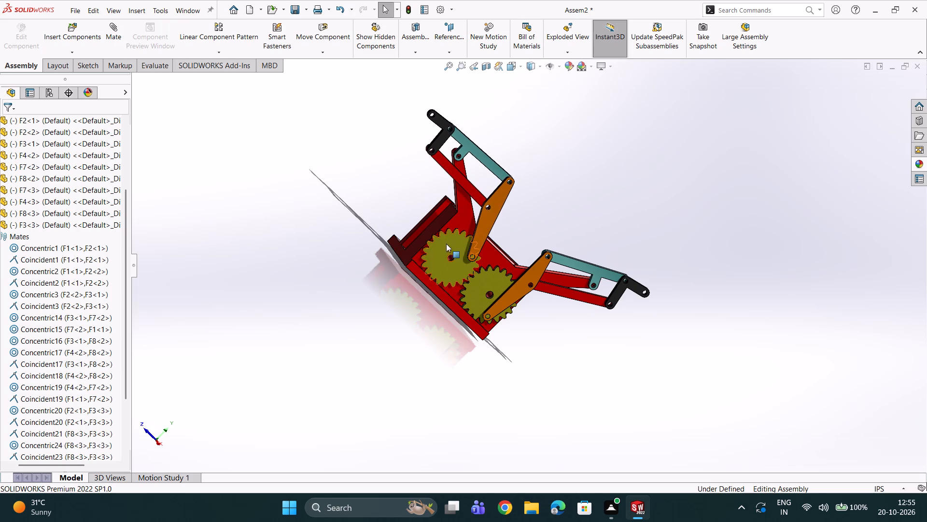
{"action": "left_click_drag", "start_coordinate": [446, 246], "coordinate": [467, 263]}
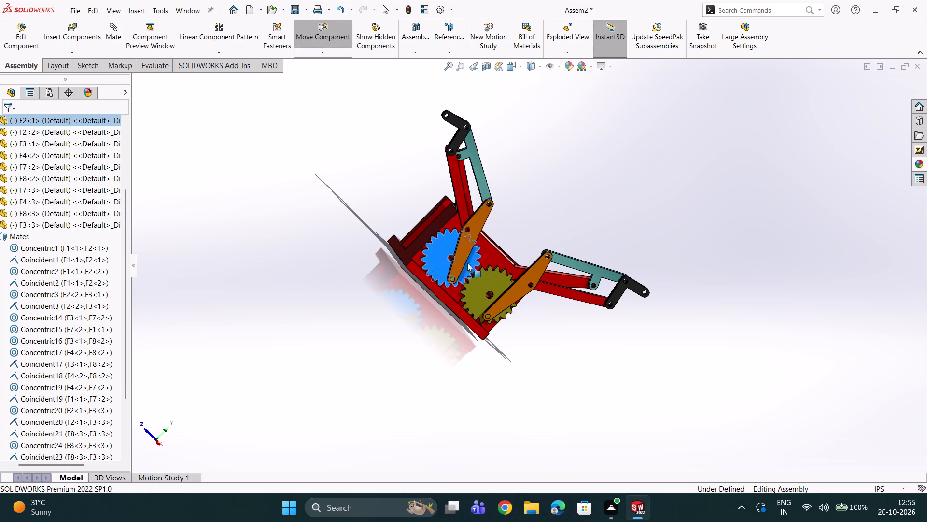
{"action": "left_click_drag", "start_coordinate": [467, 263], "coordinate": [456, 289]}
Rotate the gear driving the original links back and forth to test that linkage's motion.
{"action": "left_click_drag", "start_coordinate": [490, 284], "coordinate": [494, 284]}
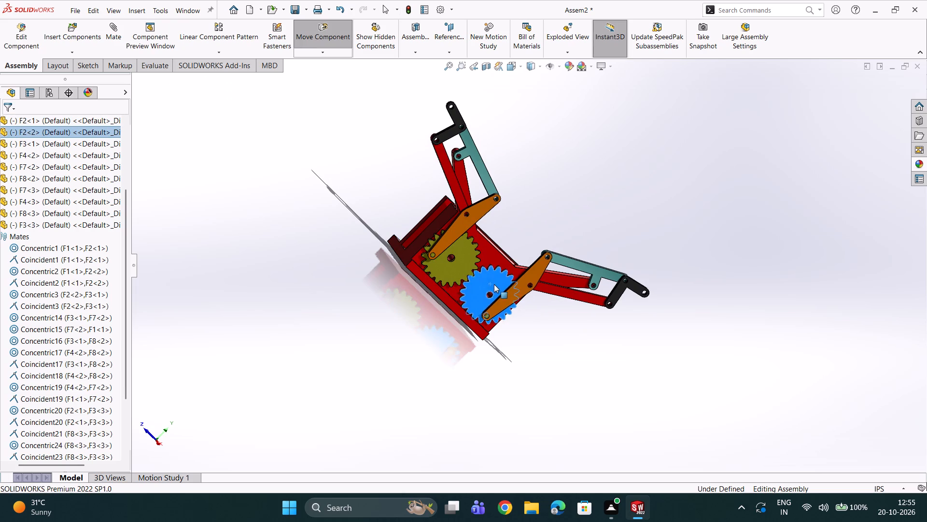
{"action": "left_click_drag", "start_coordinate": [494, 284], "coordinate": [490, 312]}
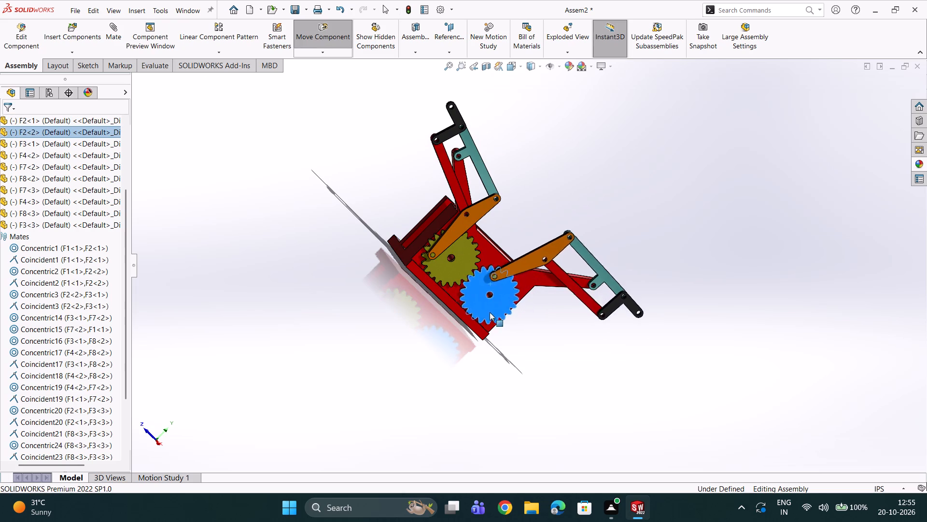
{"action": "left_click_drag", "start_coordinate": [490, 312], "coordinate": [484, 305]}
{"action": "left_click_drag", "start_coordinate": [483, 302], "coordinate": [506, 274]}
{"action": "left_click", "coordinate": [553, 206]}
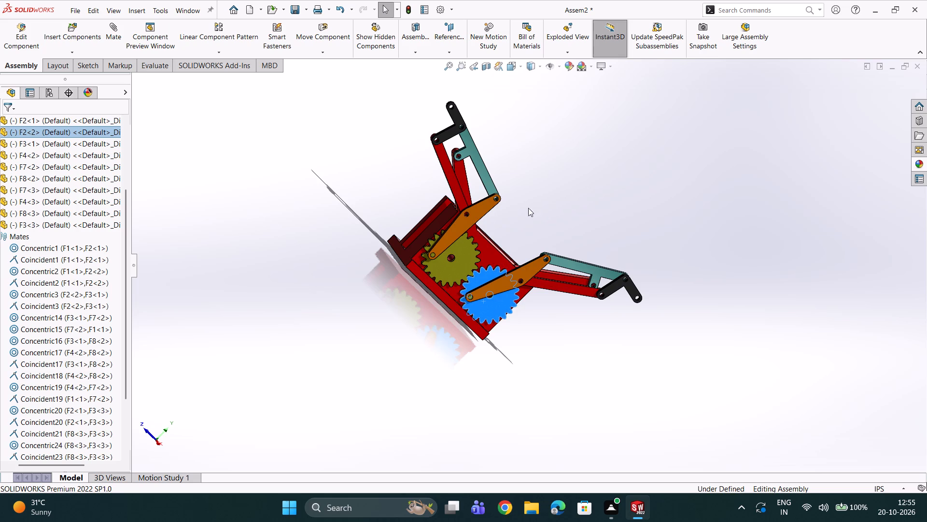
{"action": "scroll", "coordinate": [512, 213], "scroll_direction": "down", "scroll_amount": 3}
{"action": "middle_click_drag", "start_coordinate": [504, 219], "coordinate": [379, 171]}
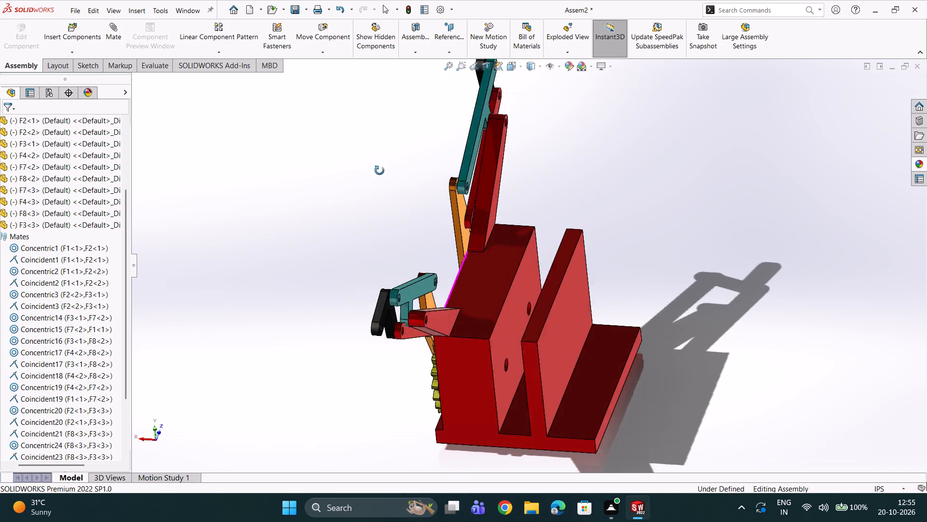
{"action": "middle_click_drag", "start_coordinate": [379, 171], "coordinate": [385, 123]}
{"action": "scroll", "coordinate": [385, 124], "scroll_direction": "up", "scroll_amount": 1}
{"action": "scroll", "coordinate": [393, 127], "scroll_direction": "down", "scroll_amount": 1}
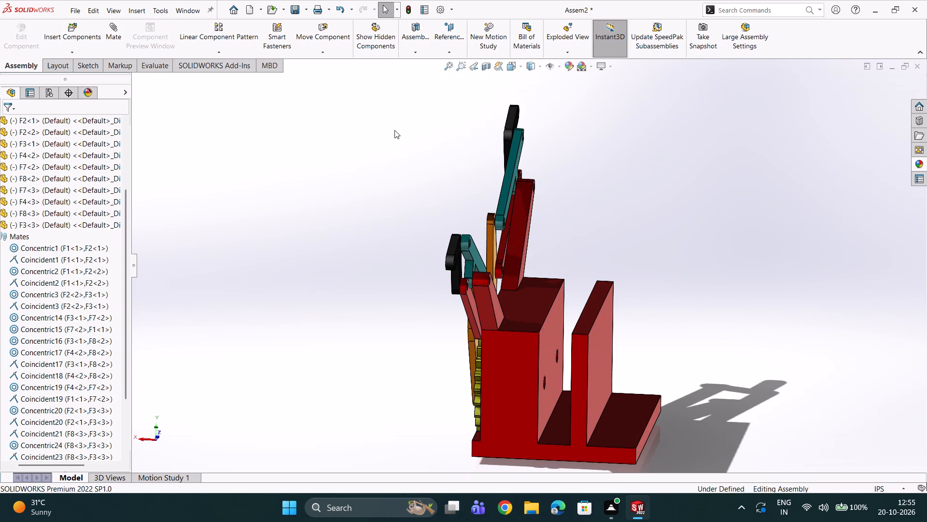
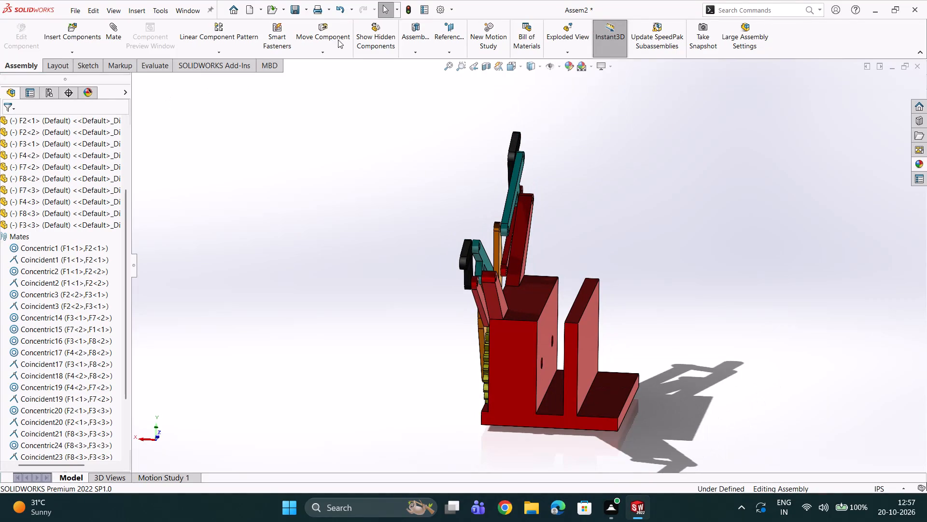
Examine the base, both gears and the two linkages from the front, back and side for how the links are layered.
{"action": "middle_click_drag", "start_coordinate": [338, 40], "coordinate": [434, 53]}
{"action": "scroll", "coordinate": [421, 155], "scroll_direction": "up", "scroll_amount": 2}
{"action": "middle_click_drag", "start_coordinate": [423, 158], "coordinate": [494, 213]}
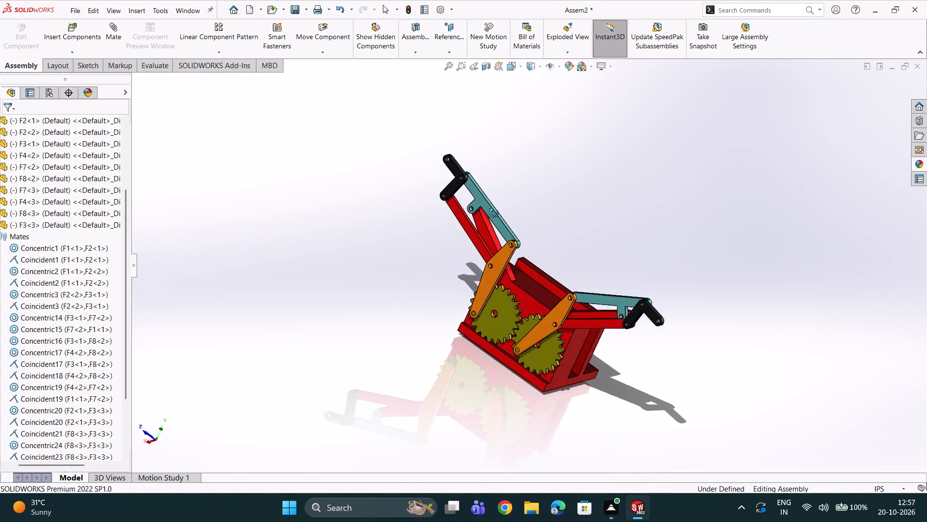
{"action": "middle_click_drag", "start_coordinate": [494, 213], "coordinate": [366, 169]}
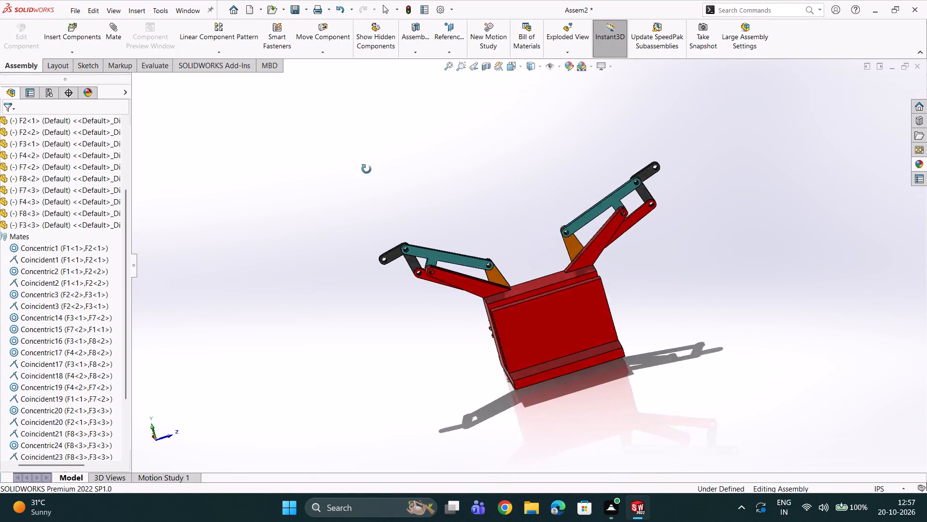
{"action": "middle_click_drag", "start_coordinate": [366, 169], "coordinate": [469, 164]}
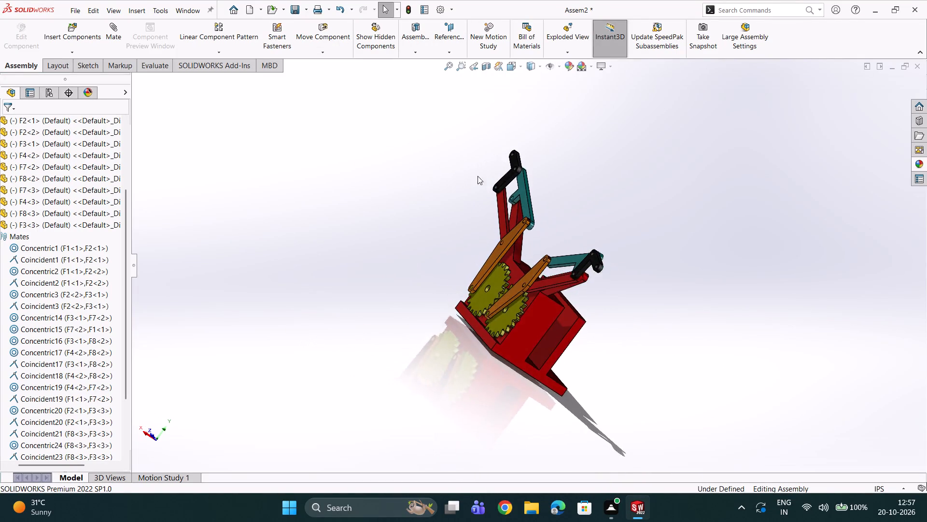
{"action": "scroll", "coordinate": [484, 199], "scroll_direction": "down", "scroll_amount": 3}
{"action": "scroll", "coordinate": [495, 223], "scroll_direction": "up", "scroll_amount": 3}
{"action": "middle_click_drag", "start_coordinate": [517, 237], "coordinate": [628, 459]}
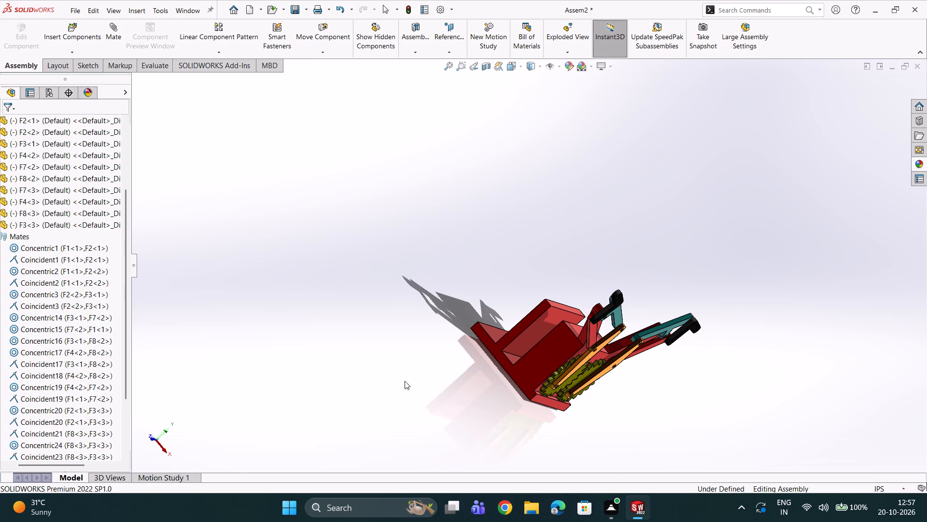
{"action": "scroll", "coordinate": [540, 358], "scroll_direction": "down", "scroll_amount": 1}
{"action": "middle_click_drag", "start_coordinate": [540, 358], "coordinate": [560, 465]}
{"action": "scroll", "coordinate": [548, 377], "scroll_direction": "down", "scroll_amount": 1}
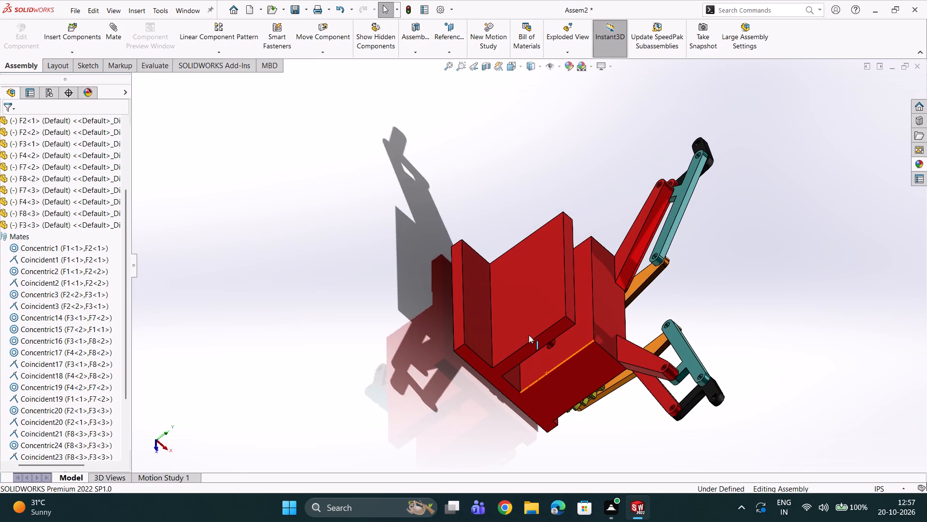
{"action": "middle_click_drag", "start_coordinate": [527, 330], "coordinate": [348, 177]}
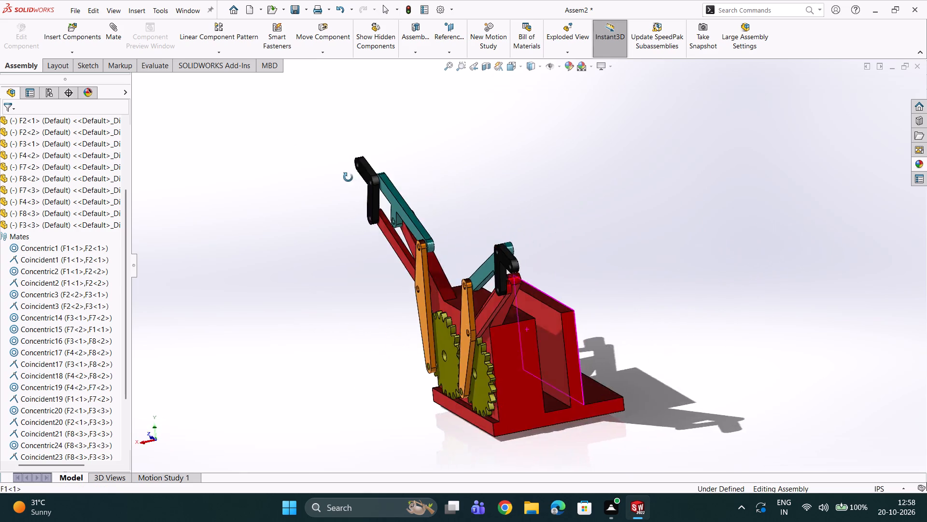
{"action": "middle_click_drag", "start_coordinate": [348, 177], "coordinate": [328, 178]}
{"action": "scroll", "coordinate": [365, 236], "scroll_direction": "down", "scroll_amount": 1}
{"action": "scroll", "coordinate": [476, 345], "scroll_direction": "down", "scroll_amount": 1}
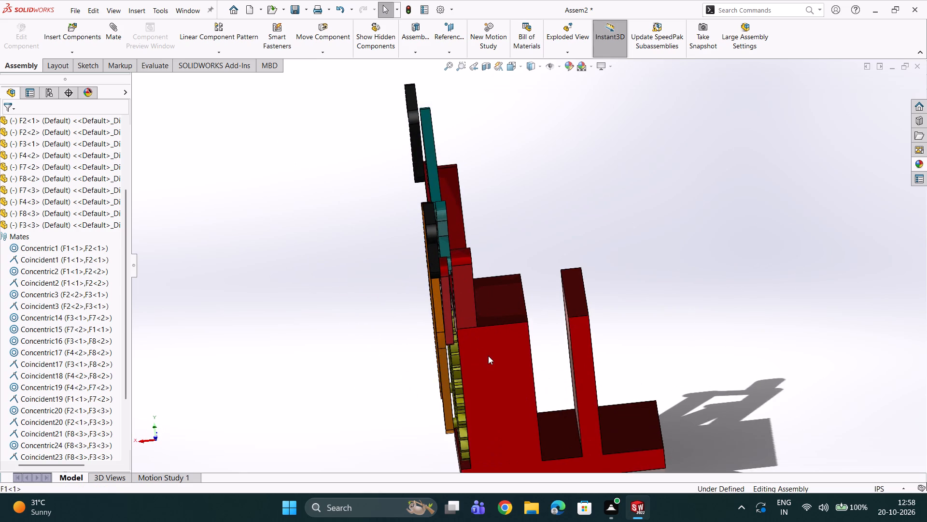
{"action": "scroll", "coordinate": [488, 356], "scroll_direction": "down", "scroll_amount": 1}
{"action": "scroll", "coordinate": [485, 352], "scroll_direction": "up", "scroll_amount": 1}
{"action": "scroll", "coordinate": [485, 360], "scroll_direction": "down", "scroll_amount": 1}
{"action": "middle_click_drag", "start_coordinate": [475, 340], "coordinate": [492, 288]}
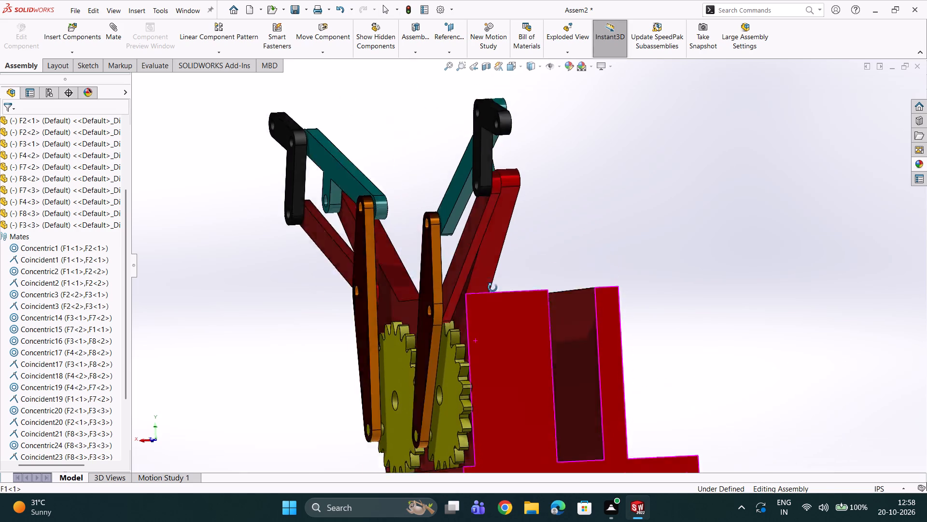
{"action": "middle_click_drag", "start_coordinate": [492, 288], "coordinate": [476, 290]}
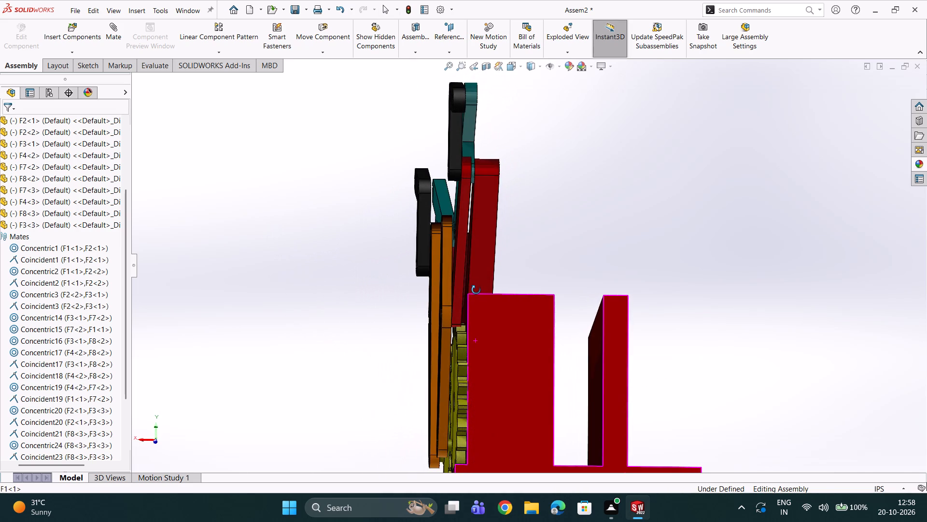
{"action": "middle_click_drag", "start_coordinate": [476, 290], "coordinate": [477, 299]}
{"action": "scroll", "coordinate": [513, 341], "scroll_direction": "up", "scroll_amount": 1}
{"action": "scroll", "coordinate": [511, 325], "scroll_direction": "down", "scroll_amount": 2}
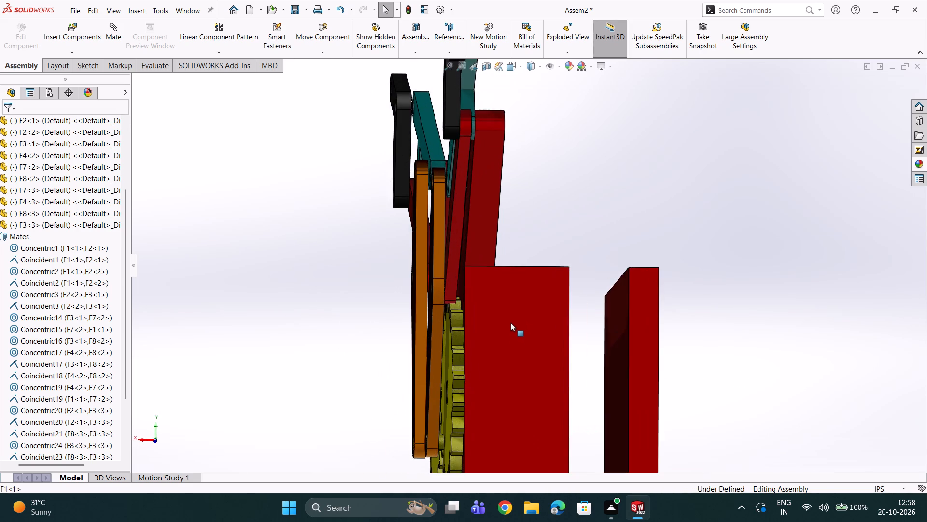
{"action": "middle_click_drag", "start_coordinate": [505, 315], "coordinate": [524, 339]}
{"action": "scroll", "coordinate": [520, 337], "scroll_direction": "up", "scroll_amount": 3}
{"action": "scroll", "coordinate": [494, 321], "scroll_direction": "down", "scroll_amount": 2}
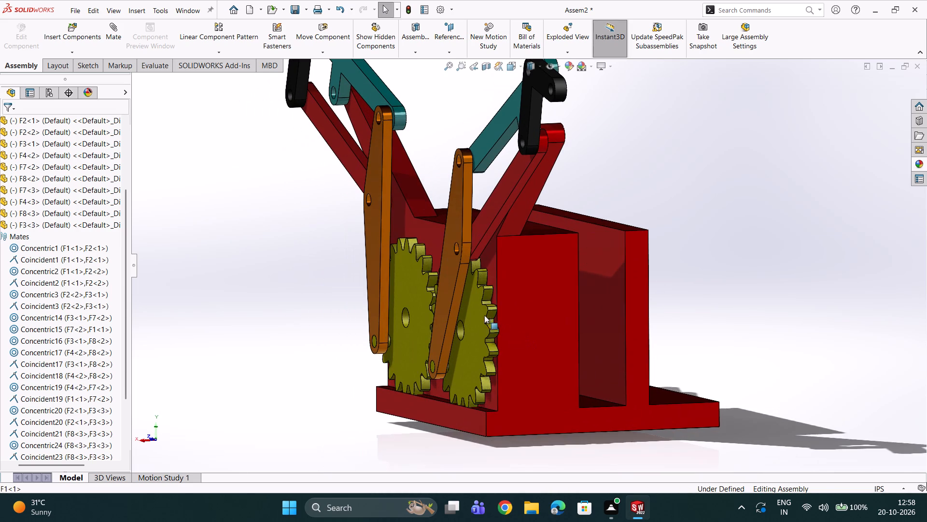
Start a Copy with Mates selection containing gear F2-1 and its orange F3-3, red F8-3 and black L-shaped F4-3 links.
{"action": "left_click", "coordinate": [91, 50]}
{"action": "left_click", "coordinate": [73, 99]}
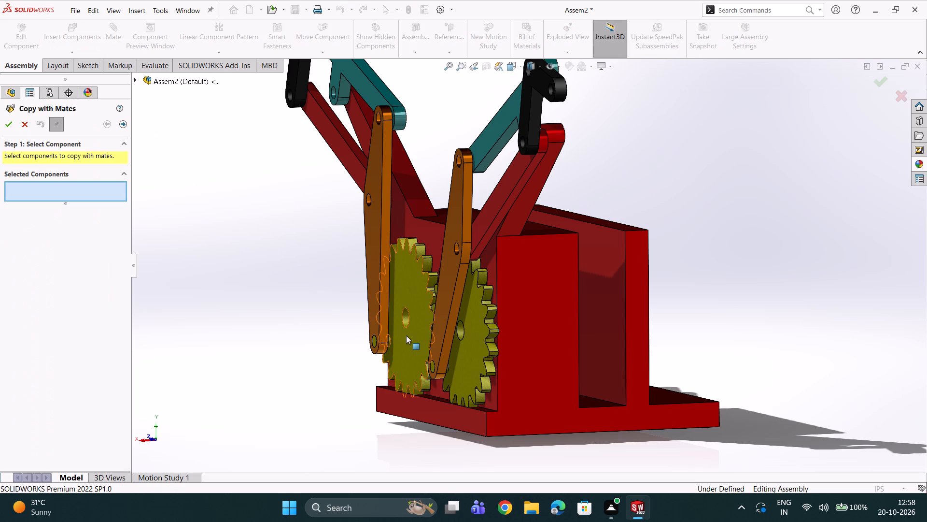
{"action": "left_click", "coordinate": [404, 331]}
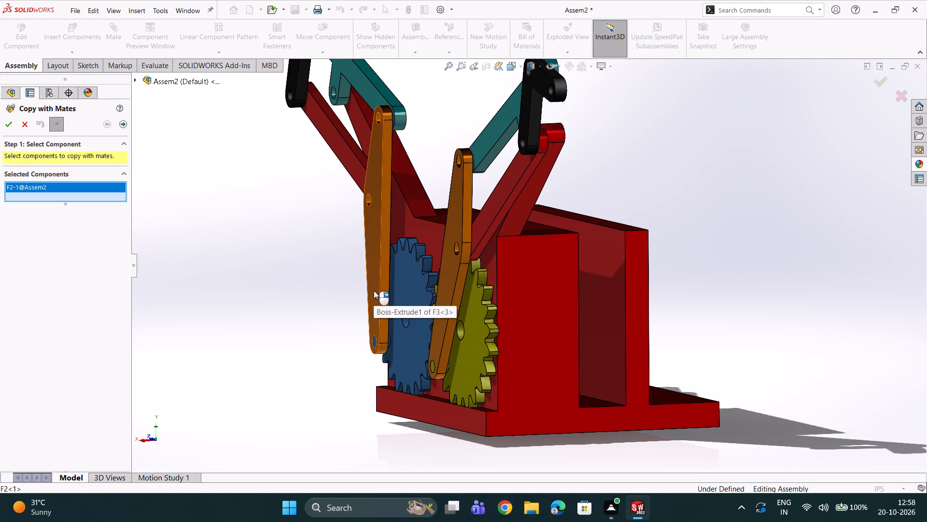
{"action": "left_click", "coordinate": [374, 290]}
{"action": "scroll", "coordinate": [379, 280], "scroll_direction": "up", "scroll_amount": 1}
{"action": "middle_click_drag", "start_coordinate": [381, 280], "coordinate": [435, 298]}
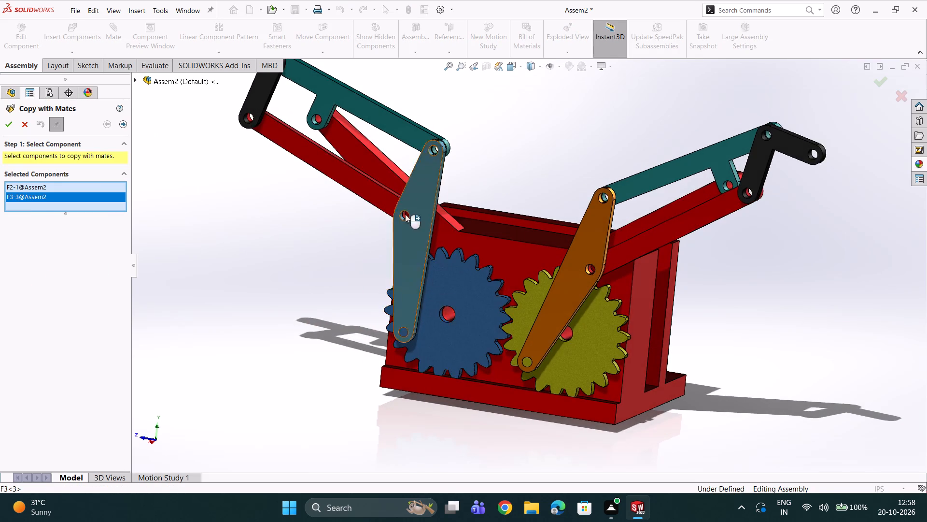
{"action": "scroll", "coordinate": [396, 178], "scroll_direction": "up", "scroll_amount": 2}
{"action": "scroll", "coordinate": [395, 184], "scroll_direction": "down", "scroll_amount": 3}
{"action": "left_click", "coordinate": [388, 201]}
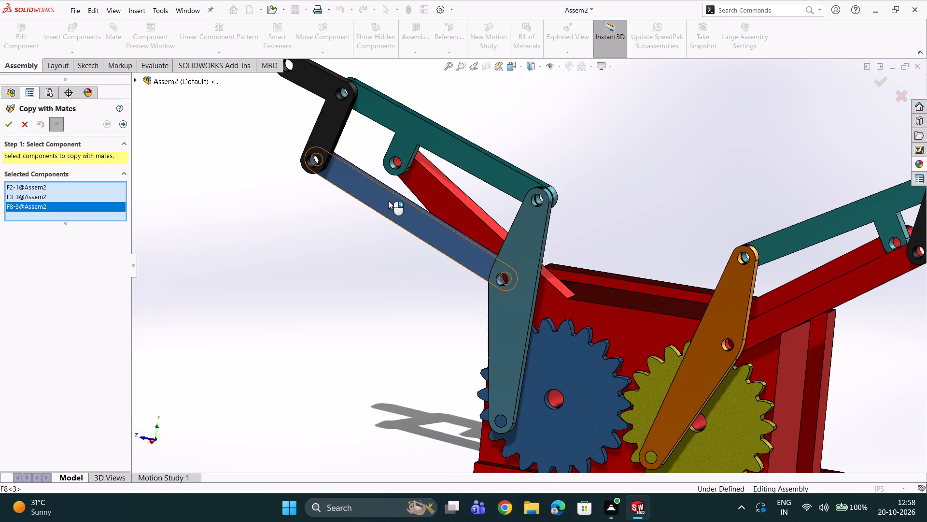
{"action": "left_click", "coordinate": [331, 133]}
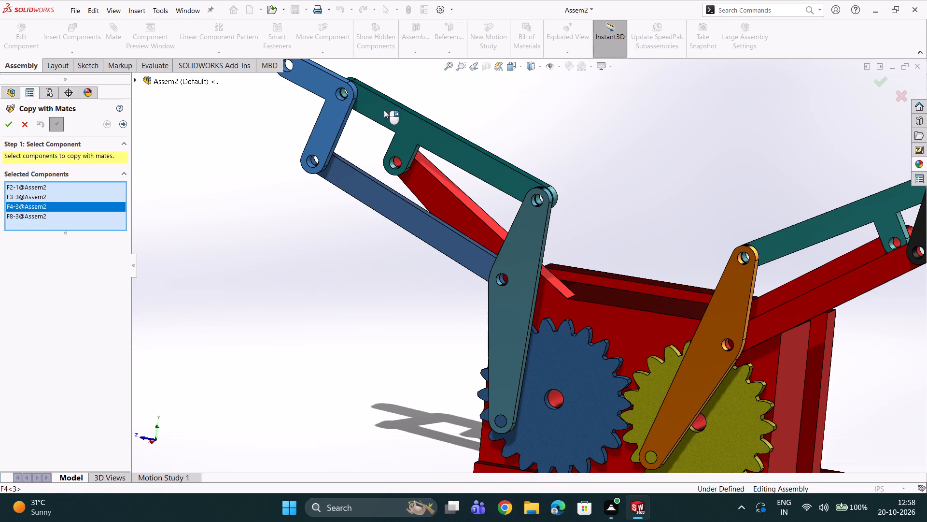
Add the teal link F7-3 to the components being copied, check the selection and proceed to the mate references.
{"action": "left_click", "coordinate": [384, 110]}
{"action": "middle_click_drag", "start_coordinate": [528, 244], "coordinate": [546, 284]}
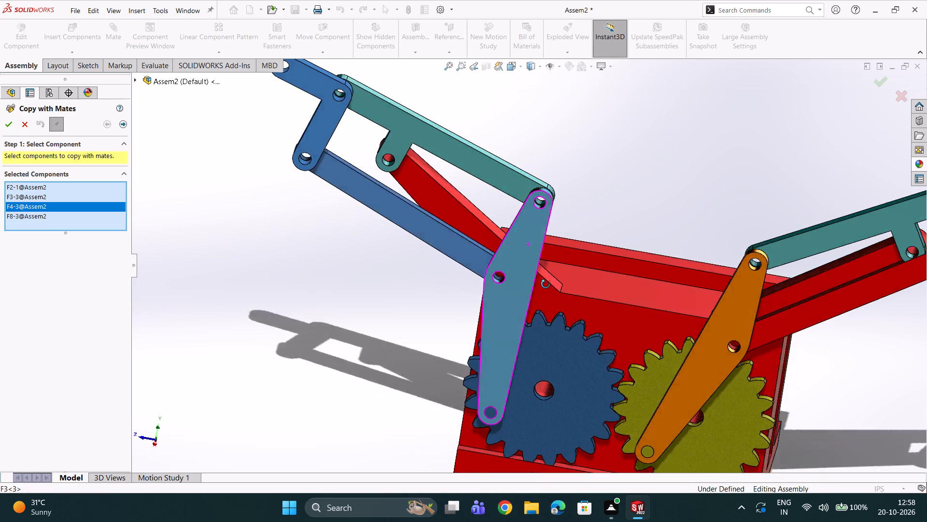
{"action": "middle_click_drag", "start_coordinate": [546, 284], "coordinate": [540, 370]}
{"action": "scroll", "coordinate": [462, 191], "scroll_direction": "down", "scroll_amount": 2}
{"action": "left_click", "coordinate": [461, 187]}
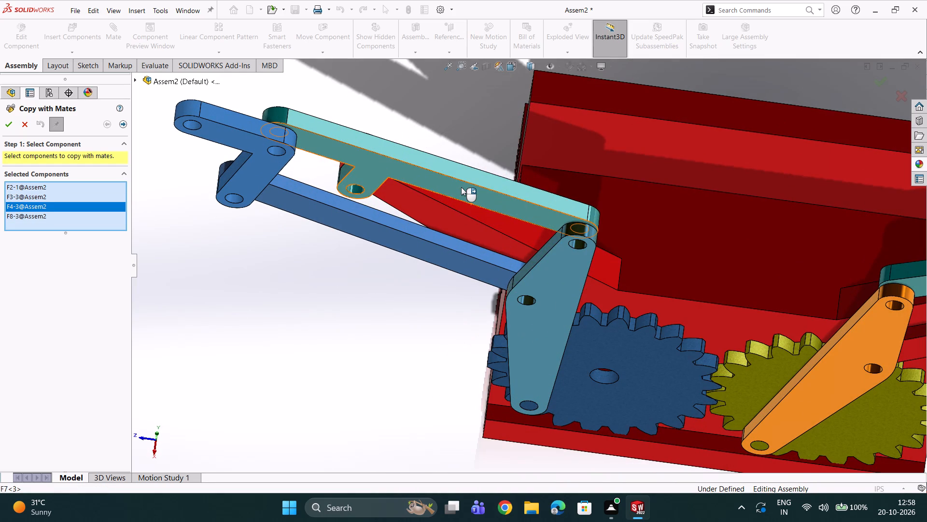
{"action": "scroll", "coordinate": [510, 223], "scroll_direction": "up", "scroll_amount": 2}
{"action": "middle_click_drag", "start_coordinate": [514, 224], "coordinate": [503, 64]}
{"action": "scroll", "coordinate": [495, 227], "scroll_direction": "up", "scroll_amount": 1}
{"action": "scroll", "coordinate": [506, 254], "scroll_direction": "down", "scroll_amount": 2}
{"action": "middle_click_drag", "start_coordinate": [526, 318], "coordinate": [547, 410]}
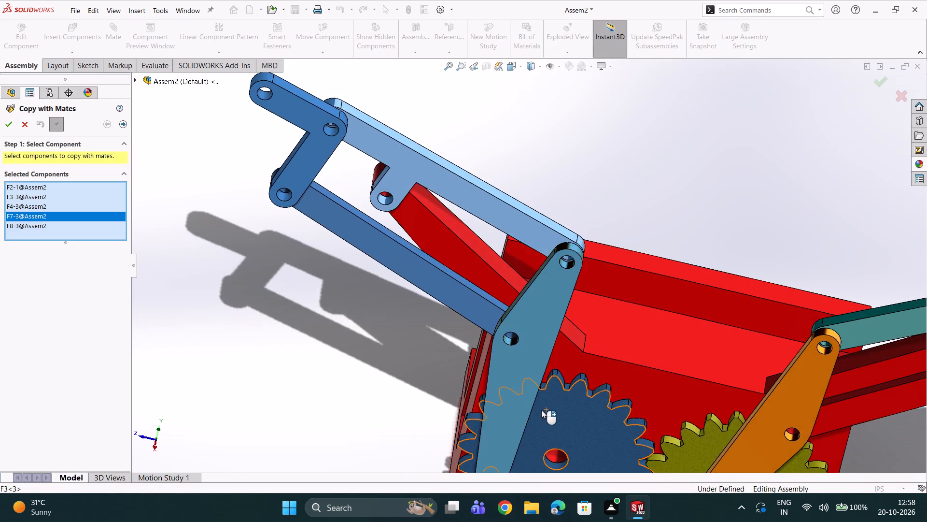
{"action": "scroll", "coordinate": [535, 400], "scroll_direction": "up", "scroll_amount": 2}
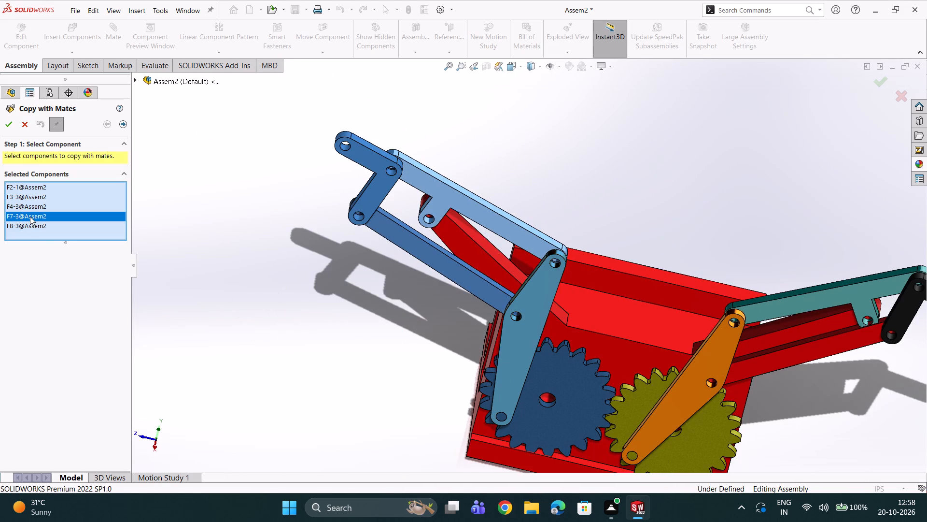
{"action": "left_click", "coordinate": [30, 217]}
{"action": "left_click", "coordinate": [29, 224]}
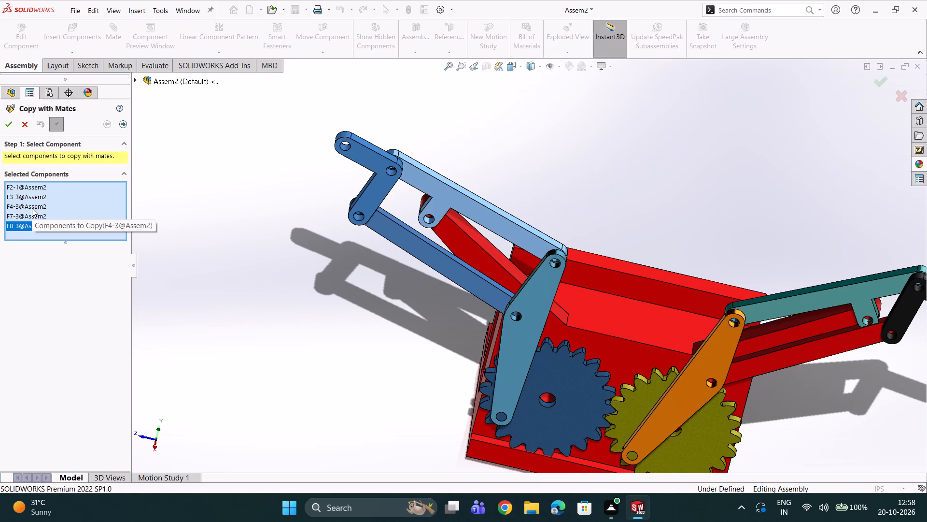
{"action": "left_click", "coordinate": [32, 208]}
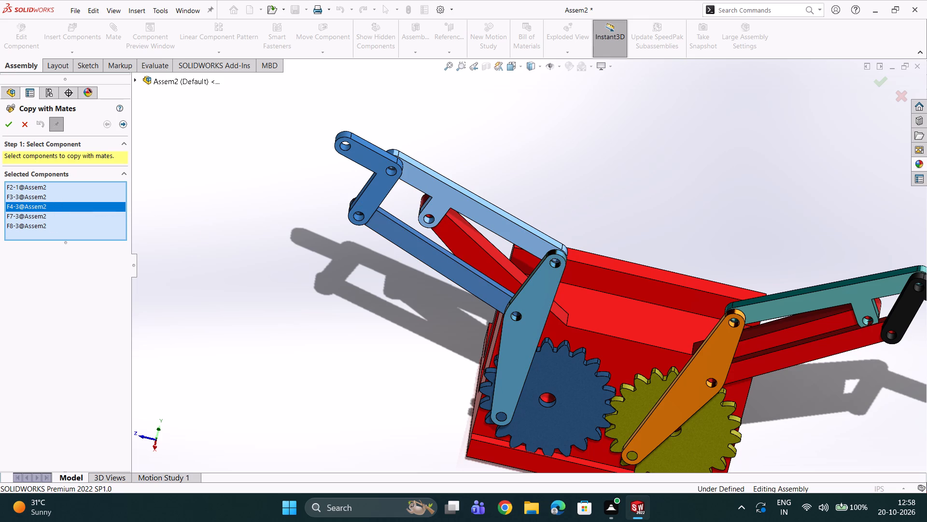
{"action": "left_click", "coordinate": [122, 122]}
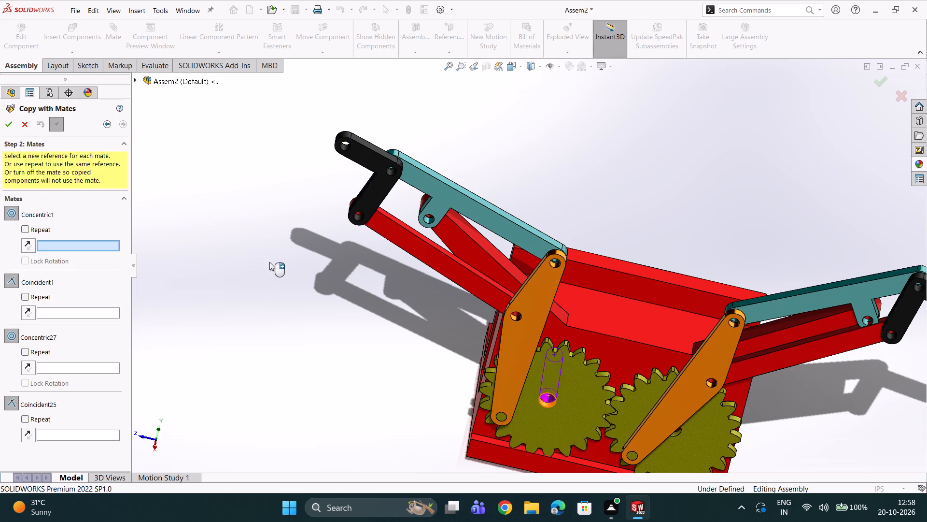
Set the copied gear's Concentric1 reference to its shaft hole on the back of the base's gear block.
{"action": "scroll", "coordinate": [283, 311], "scroll_direction": "up", "scroll_amount": 1}
{"action": "middle_click_drag", "start_coordinate": [285, 312], "coordinate": [292, 318]}
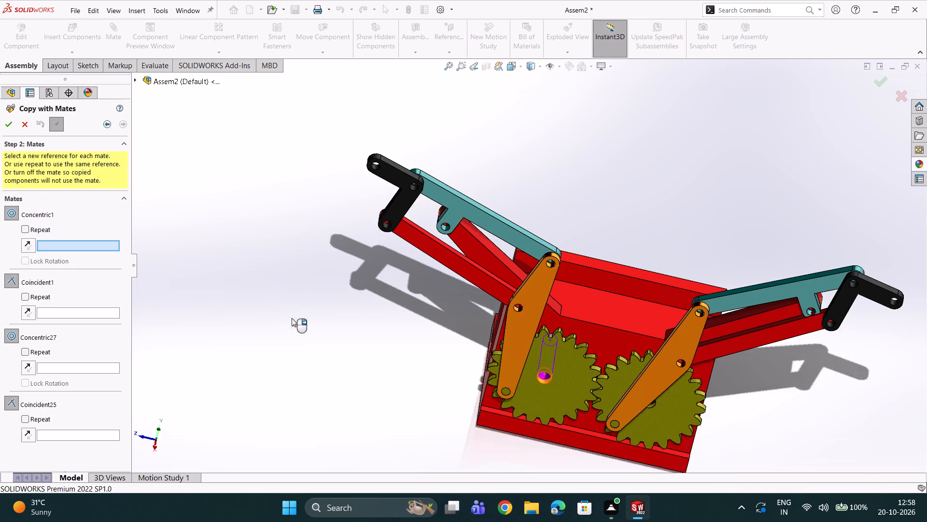
{"action": "middle_click_drag", "start_coordinate": [292, 318], "coordinate": [332, 477]}
{"action": "scroll", "coordinate": [311, 322], "scroll_direction": "up", "scroll_amount": 2}
{"action": "scroll", "coordinate": [373, 222], "scroll_direction": "down", "scroll_amount": 2}
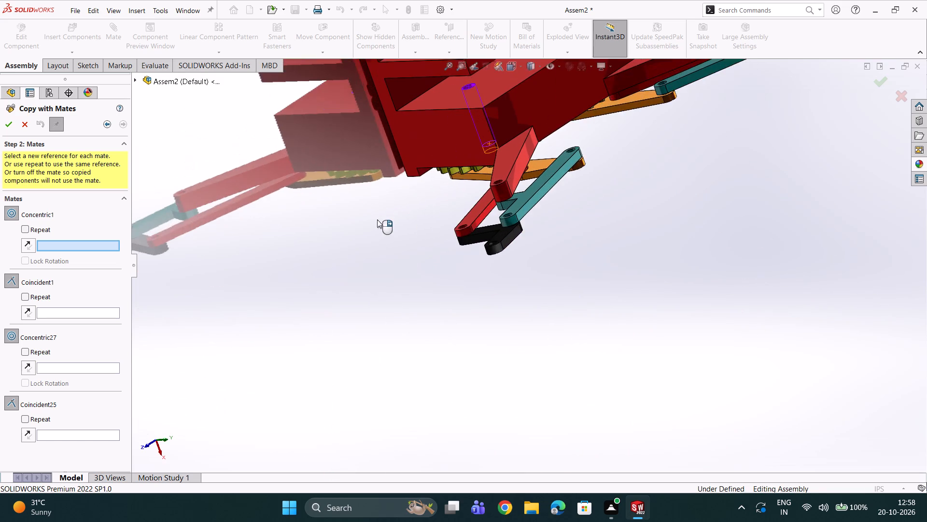
{"action": "scroll", "coordinate": [393, 179], "scroll_direction": "down", "scroll_amount": 2}
{"action": "scroll", "coordinate": [397, 166], "scroll_direction": "up", "scroll_amount": 4}
{"action": "scroll", "coordinate": [461, 156], "scroll_direction": "down", "scroll_amount": 6}
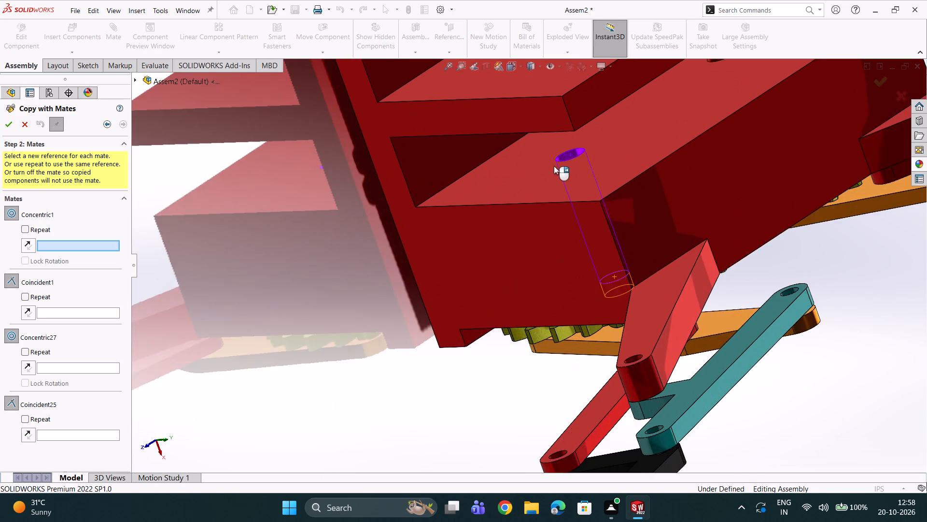
{"action": "scroll", "coordinate": [554, 166], "scroll_direction": "down", "scroll_amount": 2}
{"action": "left_click", "coordinate": [580, 159]}
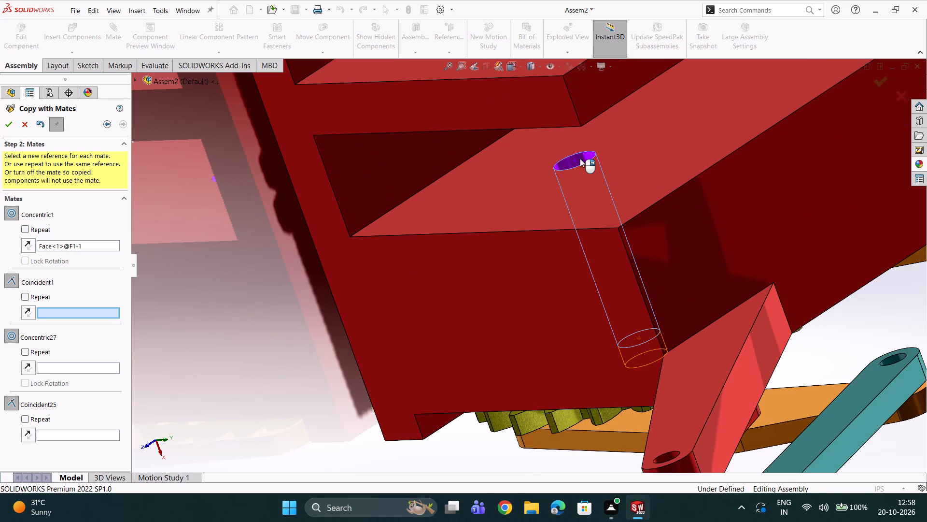
Set the copied gear's Coincident1 reference to the back face of the base's gear block, facing the upright plate.
{"action": "scroll", "coordinate": [591, 198], "scroll_direction": "up", "scroll_amount": 4}
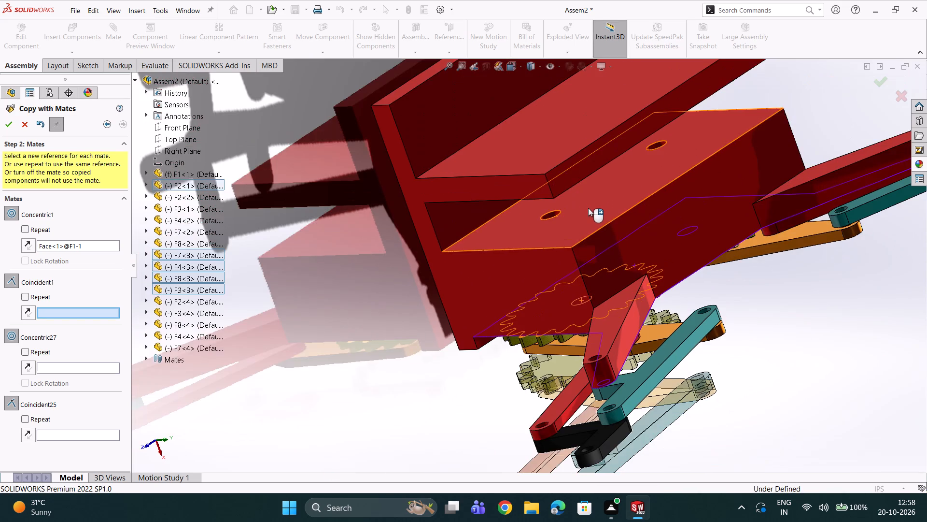
{"action": "scroll", "coordinate": [590, 238], "scroll_direction": "up", "scroll_amount": 2}
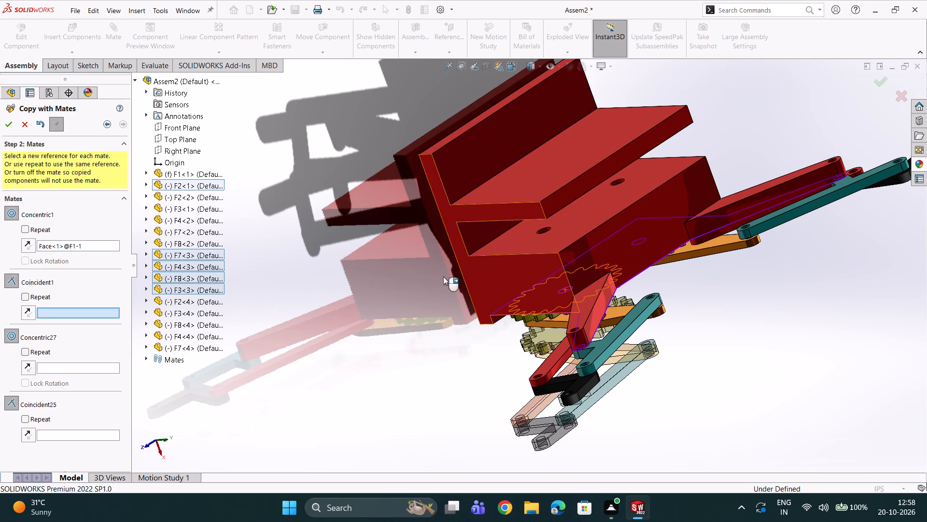
{"action": "middle_click_drag", "start_coordinate": [469, 308], "coordinate": [493, 326]}
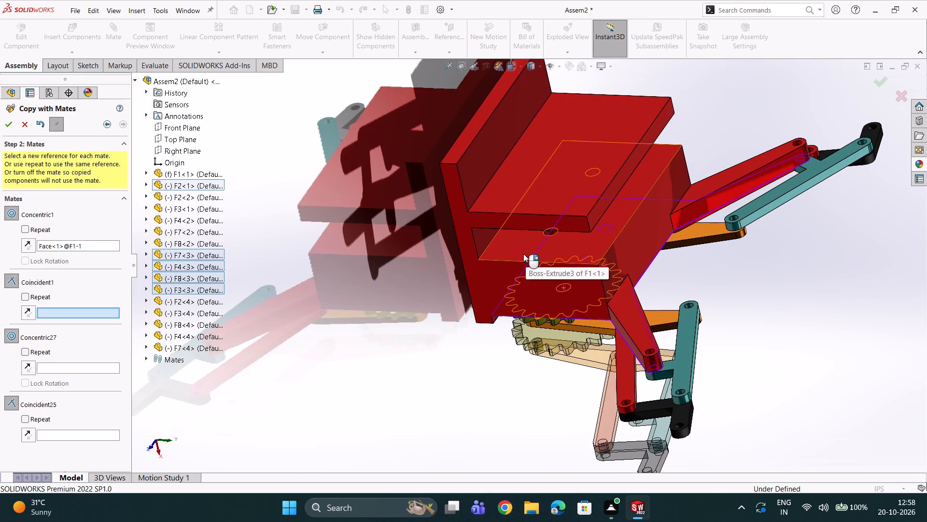
{"action": "left_click", "coordinate": [523, 253]}
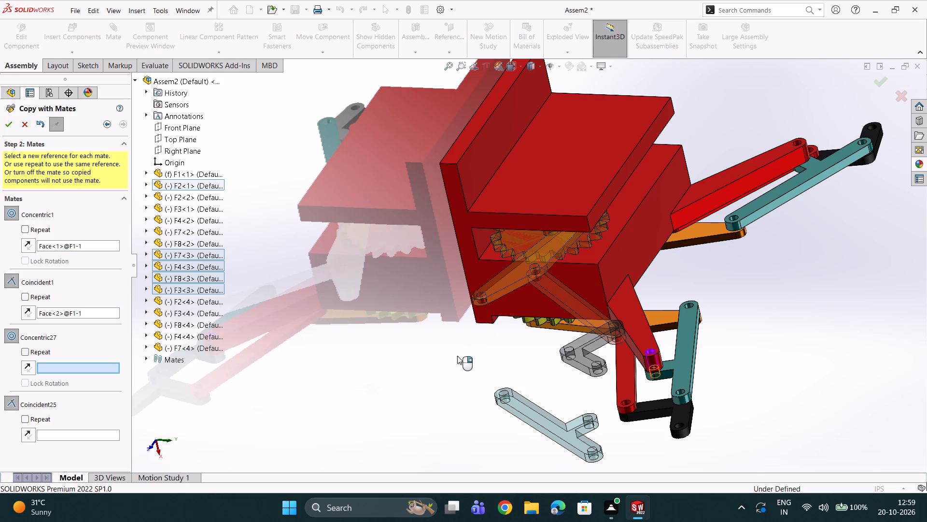
Set the Concentric27 reference for the copied teal link to the end hole of the base's fixed red arm.
{"action": "middle_click_drag", "start_coordinate": [473, 367], "coordinate": [478, 337]}
{"action": "scroll", "coordinate": [656, 283], "scroll_direction": "down", "scroll_amount": 3}
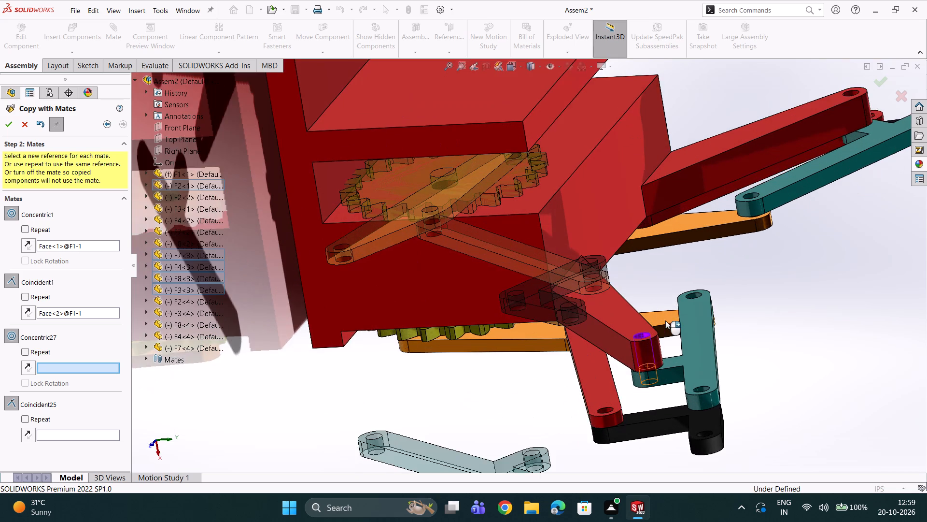
{"action": "scroll", "coordinate": [660, 319], "scroll_direction": "down", "scroll_amount": 1}
{"action": "middle_click_drag", "start_coordinate": [661, 320], "coordinate": [668, 404]}
{"action": "scroll", "coordinate": [672, 435], "scroll_direction": "down", "scroll_amount": 2}
{"action": "scroll", "coordinate": [641, 461], "scroll_direction": "down", "scroll_amount": 1}
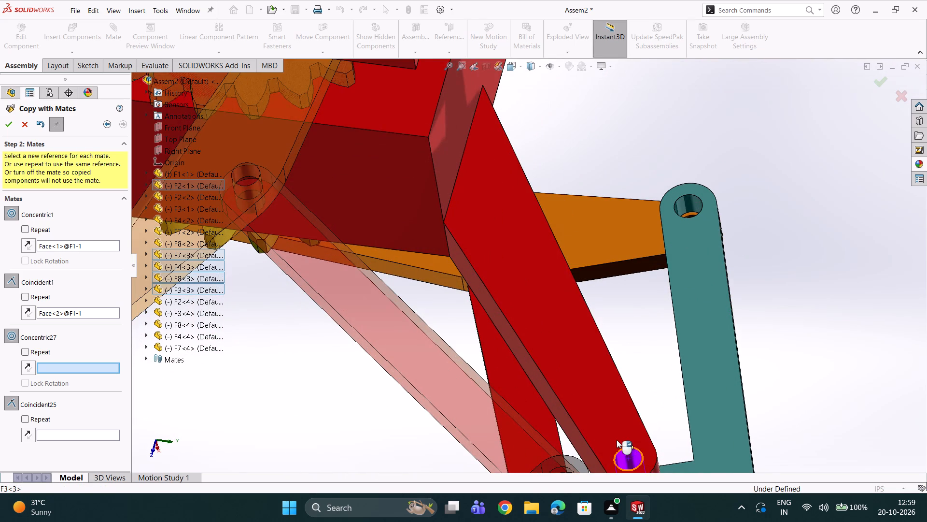
{"action": "left_click", "coordinate": [610, 444]}
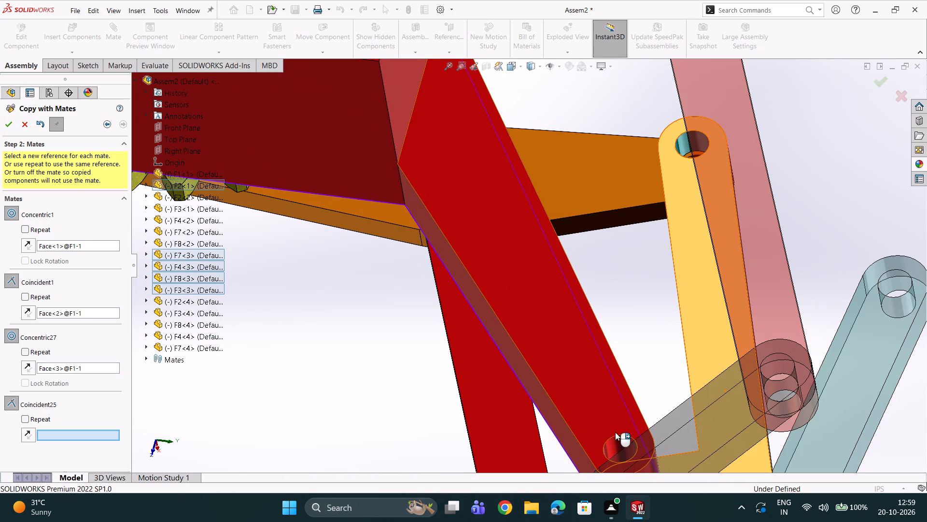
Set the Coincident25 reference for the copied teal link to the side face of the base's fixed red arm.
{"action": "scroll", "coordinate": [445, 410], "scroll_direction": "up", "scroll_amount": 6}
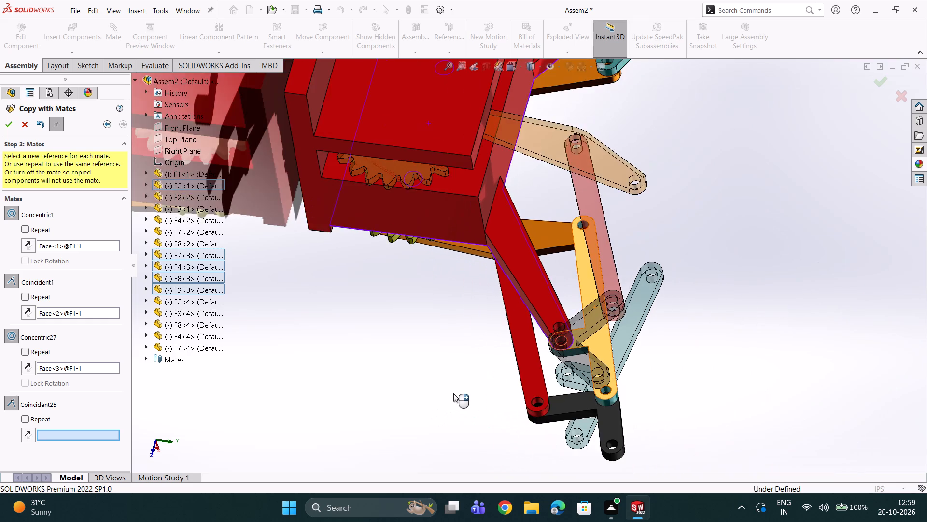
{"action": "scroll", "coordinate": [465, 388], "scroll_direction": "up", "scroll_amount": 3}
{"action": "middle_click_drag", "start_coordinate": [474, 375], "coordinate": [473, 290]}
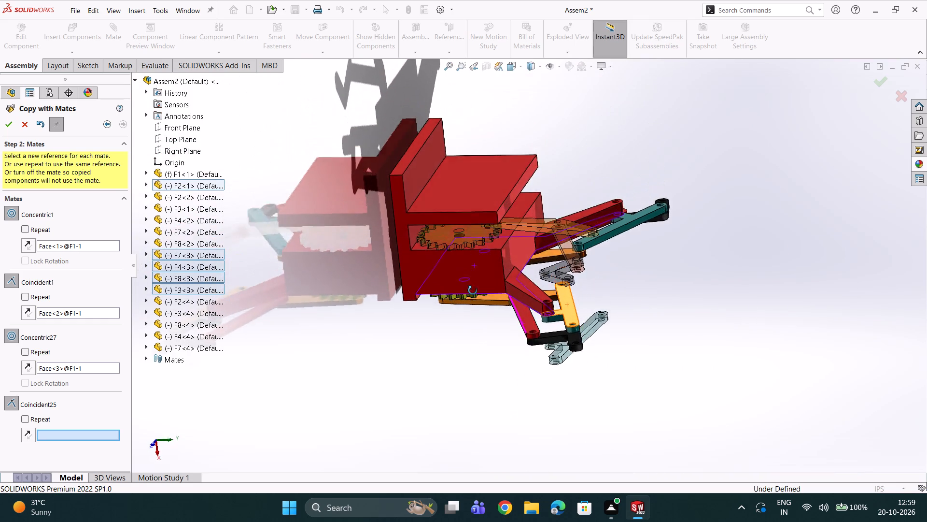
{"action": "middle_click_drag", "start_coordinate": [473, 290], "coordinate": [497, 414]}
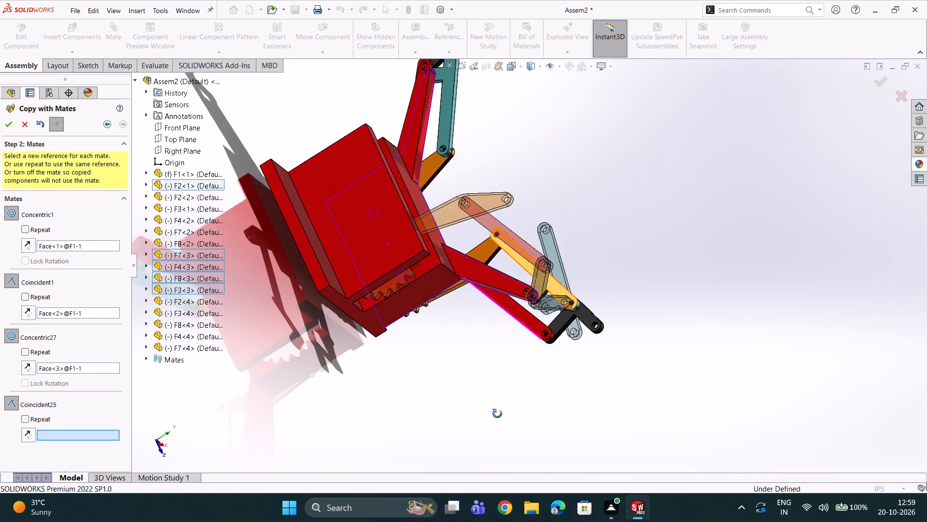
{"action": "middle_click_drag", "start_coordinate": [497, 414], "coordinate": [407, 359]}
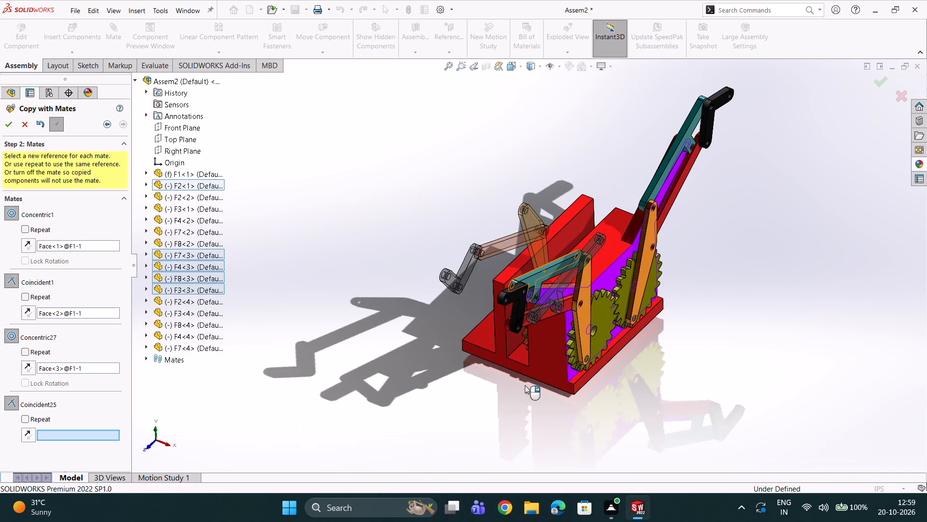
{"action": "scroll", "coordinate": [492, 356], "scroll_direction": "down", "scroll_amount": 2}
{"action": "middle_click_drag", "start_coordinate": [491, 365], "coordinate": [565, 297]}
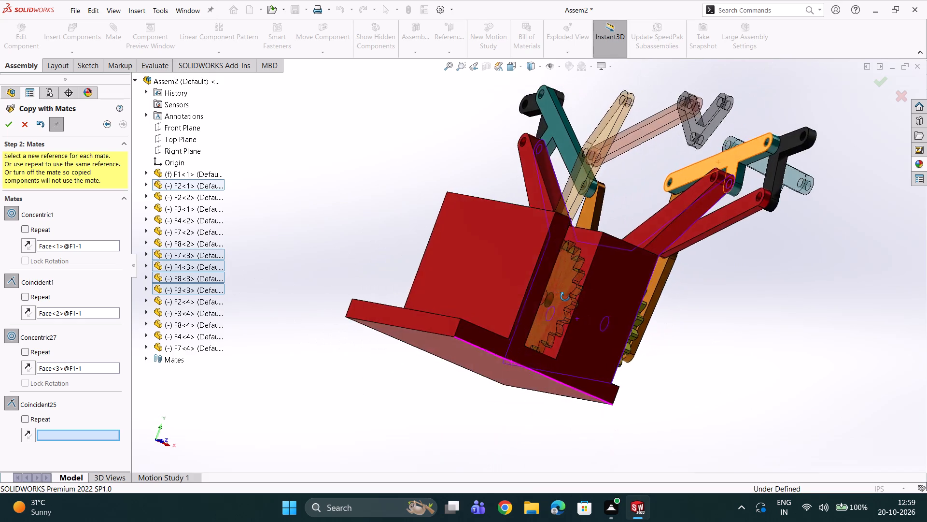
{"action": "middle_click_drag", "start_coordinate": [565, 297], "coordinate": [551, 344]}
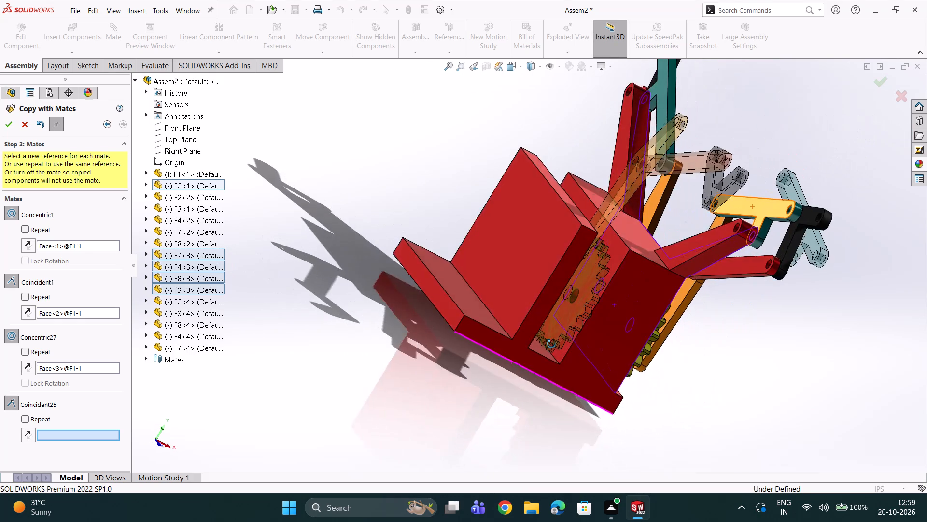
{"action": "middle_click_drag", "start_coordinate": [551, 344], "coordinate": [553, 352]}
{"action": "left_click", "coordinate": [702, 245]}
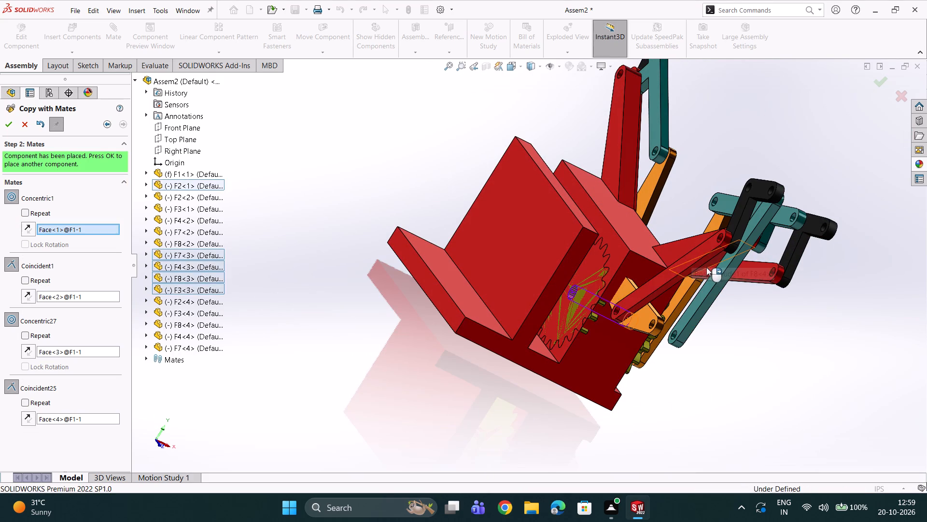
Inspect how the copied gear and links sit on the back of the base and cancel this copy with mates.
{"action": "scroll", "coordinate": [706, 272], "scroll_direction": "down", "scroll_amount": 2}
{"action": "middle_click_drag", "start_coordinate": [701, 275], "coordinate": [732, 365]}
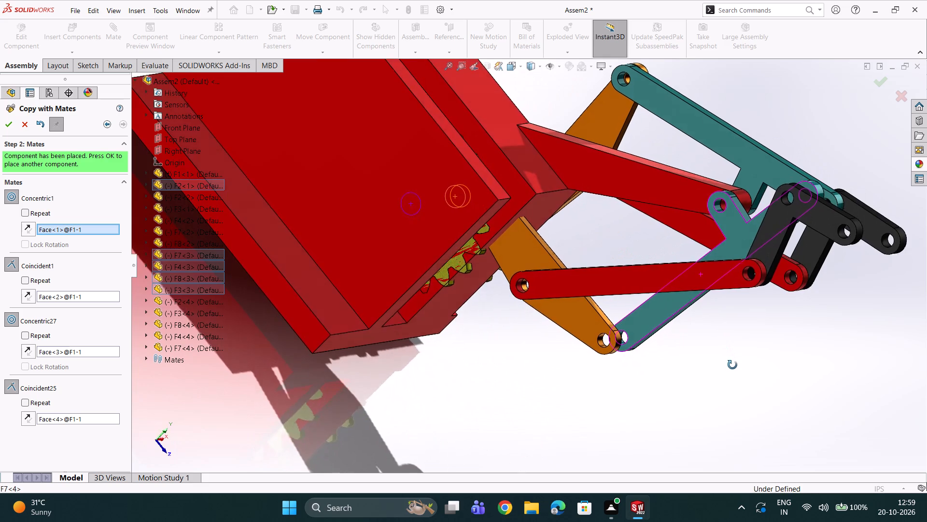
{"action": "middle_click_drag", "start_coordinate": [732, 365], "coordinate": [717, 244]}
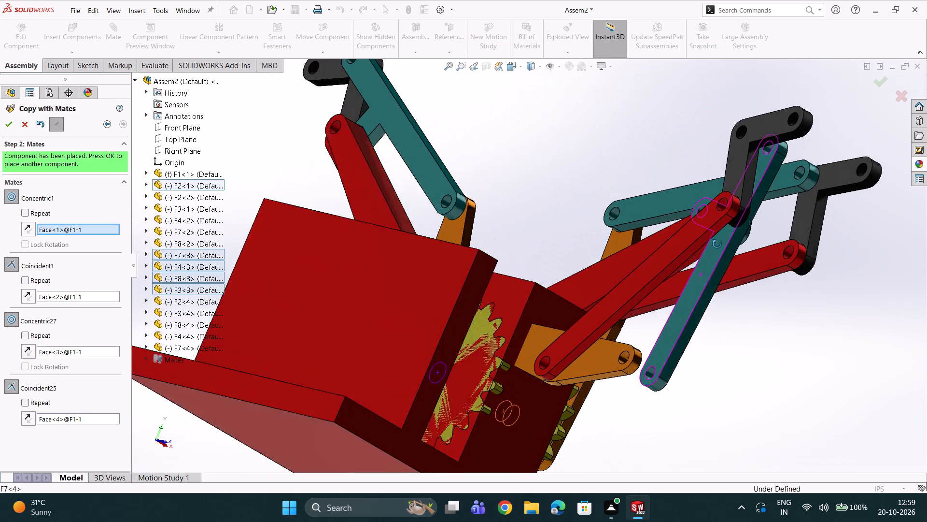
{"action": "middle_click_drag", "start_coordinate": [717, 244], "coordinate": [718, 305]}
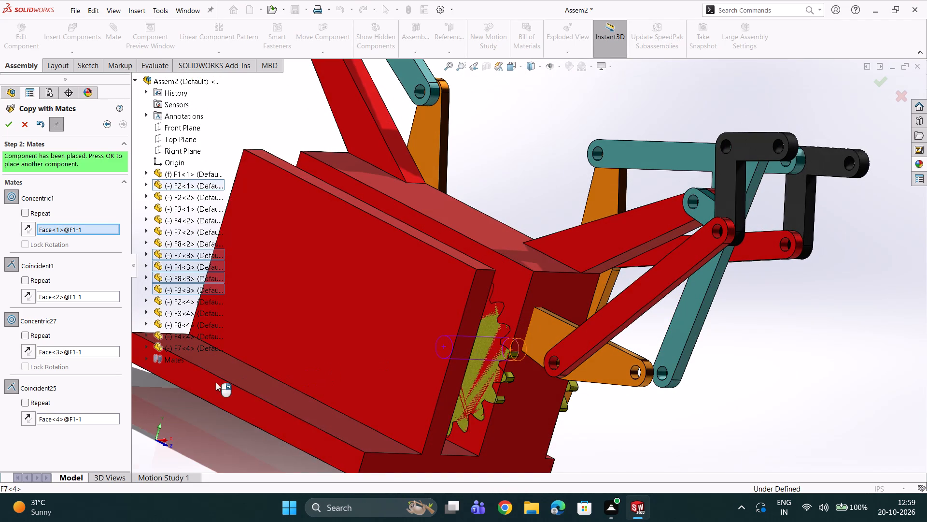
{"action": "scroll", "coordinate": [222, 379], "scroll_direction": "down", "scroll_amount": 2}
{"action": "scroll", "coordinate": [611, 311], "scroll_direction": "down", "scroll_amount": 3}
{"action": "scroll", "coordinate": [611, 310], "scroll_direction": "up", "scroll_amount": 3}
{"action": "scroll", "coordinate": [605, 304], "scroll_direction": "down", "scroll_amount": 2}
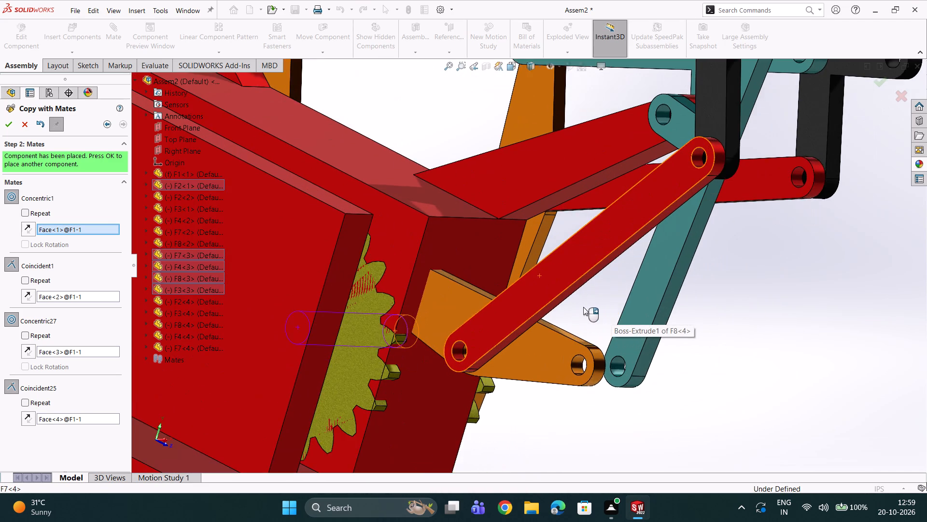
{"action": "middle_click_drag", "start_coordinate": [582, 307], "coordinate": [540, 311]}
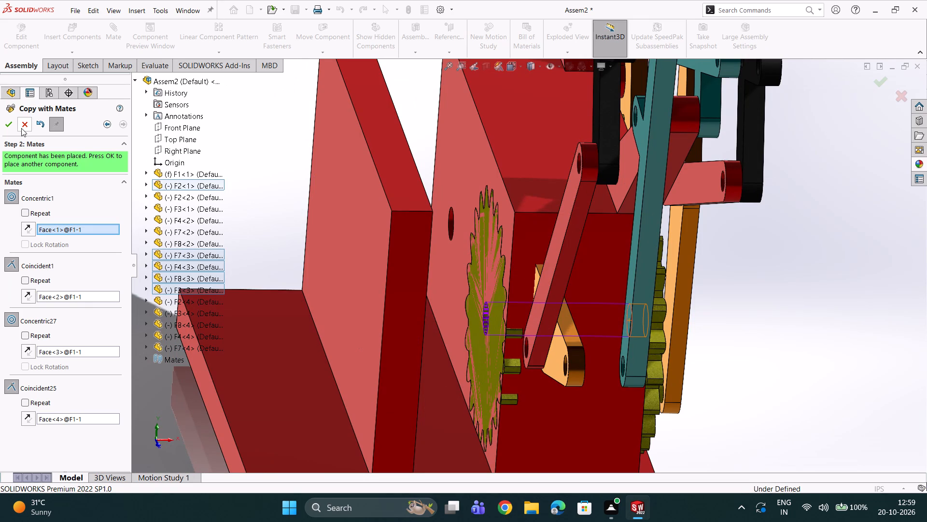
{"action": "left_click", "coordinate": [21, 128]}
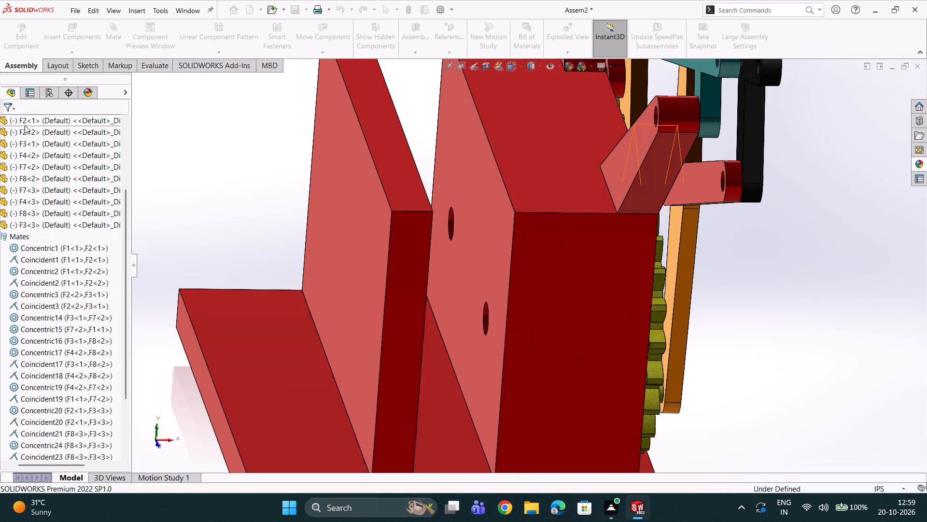
Examine the assembly from the back and front of the base, comparing the two gears and their link sets.
{"action": "scroll", "coordinate": [447, 236], "scroll_direction": "up", "scroll_amount": 3}
{"action": "middle_click_drag", "start_coordinate": [502, 232], "coordinate": [470, 221]}
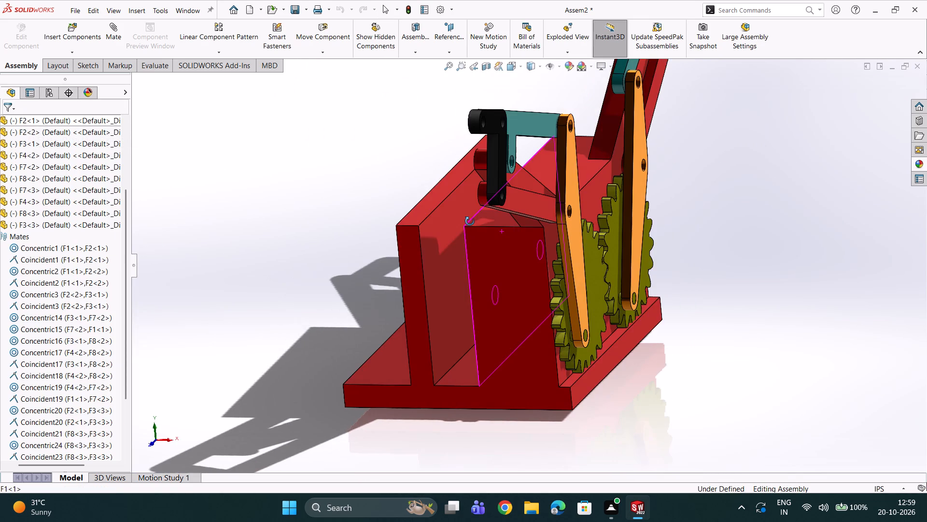
{"action": "middle_click_drag", "start_coordinate": [470, 221], "coordinate": [516, 272]}
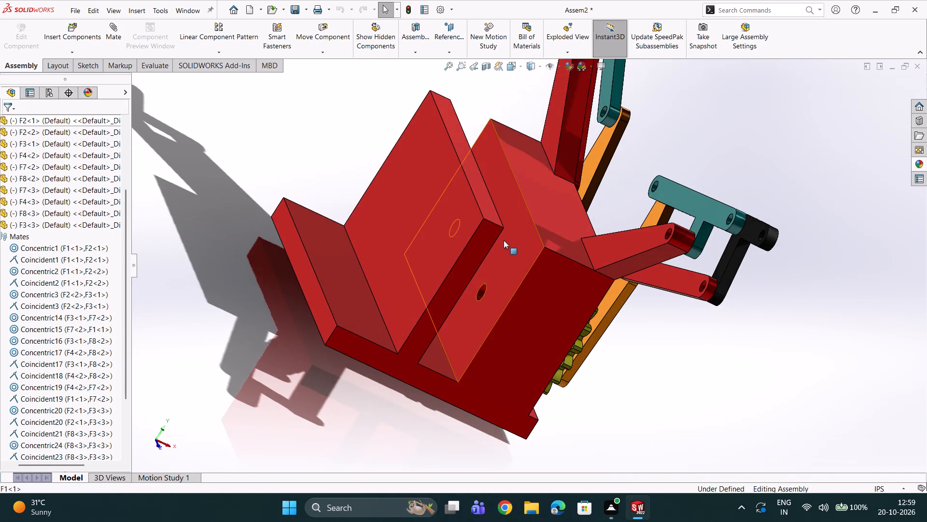
{"action": "middle_click_drag", "start_coordinate": [508, 237], "coordinate": [389, 187]}
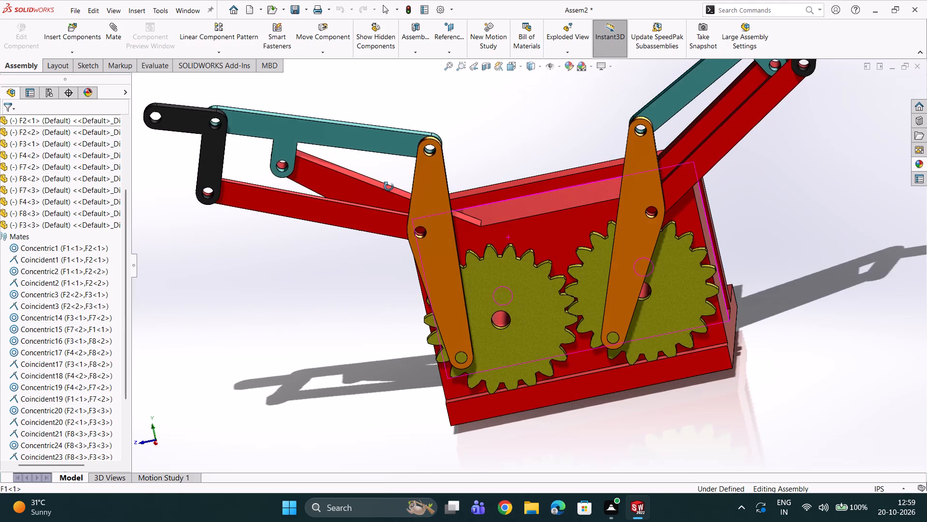
{"action": "middle_click_drag", "start_coordinate": [389, 187], "coordinate": [389, 132]}
{"action": "scroll", "coordinate": [427, 246], "scroll_direction": "down", "scroll_amount": 2}
{"action": "scroll", "coordinate": [463, 264], "scroll_direction": "up", "scroll_amount": 4}
{"action": "scroll", "coordinate": [535, 275], "scroll_direction": "up", "scroll_amount": 2}
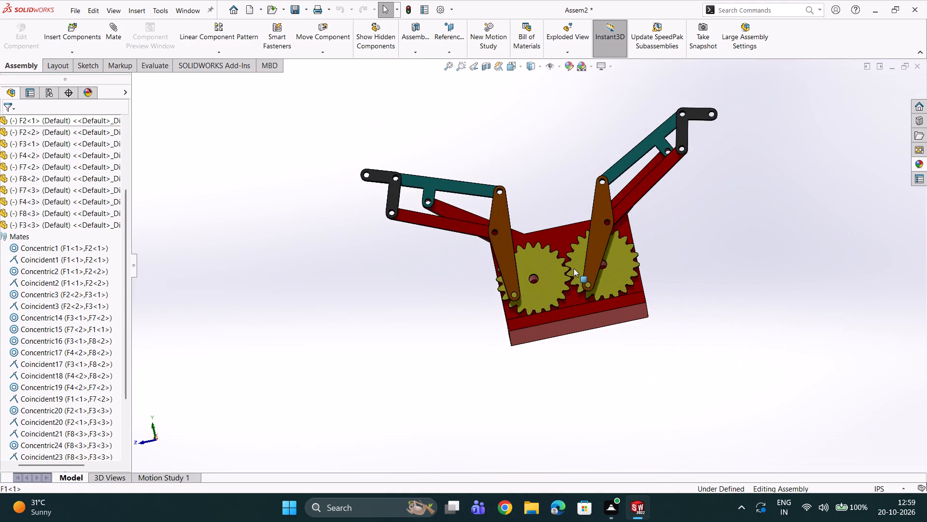
{"action": "scroll", "coordinate": [574, 270], "scroll_direction": "down", "scroll_amount": 2}
{"action": "scroll", "coordinate": [572, 268], "scroll_direction": "up", "scroll_amount": 3}
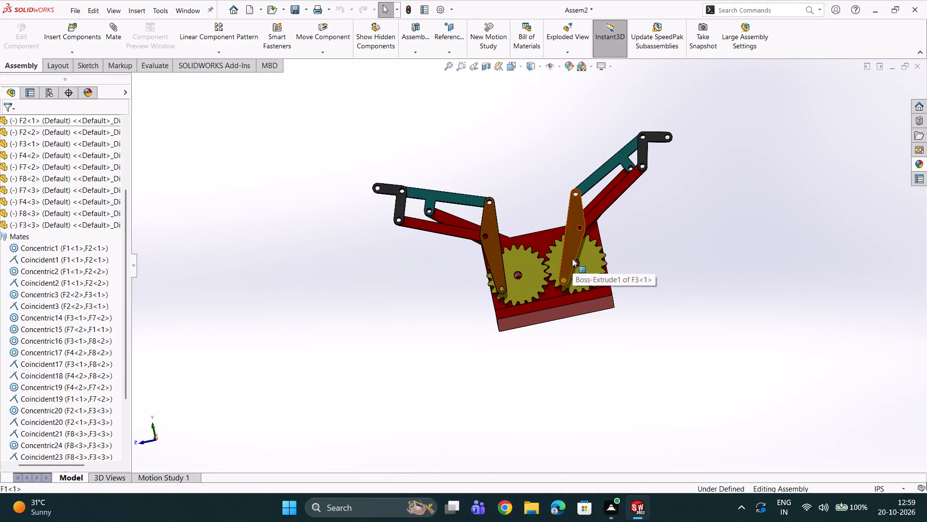
{"action": "scroll", "coordinate": [569, 258], "scroll_direction": "down", "scroll_amount": 2}
{"action": "middle_click_drag", "start_coordinate": [568, 256], "coordinate": [582, 319]}
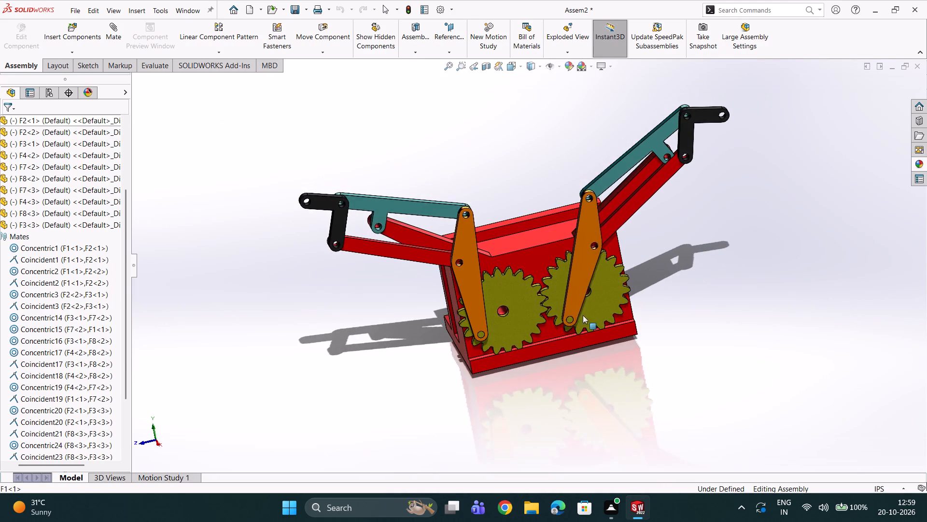
{"action": "scroll", "coordinate": [577, 299], "scroll_direction": "down", "scroll_amount": 1}
{"action": "scroll", "coordinate": [567, 276], "scroll_direction": "up", "scroll_amount": 2}
{"action": "scroll", "coordinate": [534, 241], "scroll_direction": "down", "scroll_amount": 2}
{"action": "scroll", "coordinate": [537, 242], "scroll_direction": "up", "scroll_amount": 2}
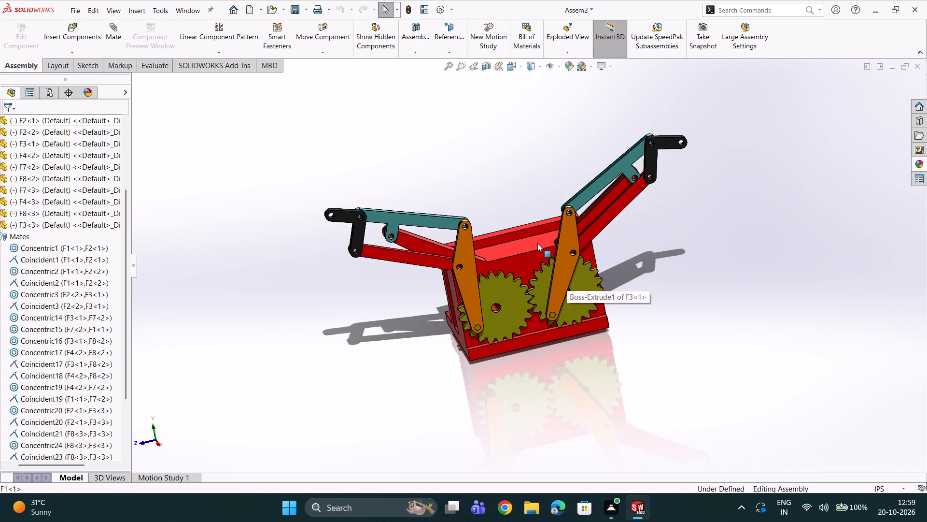
Start Copy with Mates for the gear F2-2 and links F3-1, F8-2, F7-2 and F4-2, and proceed to the mate references.
{"action": "double_click", "coordinate": [86, 55]}
{"action": "left_click", "coordinate": [84, 48]}
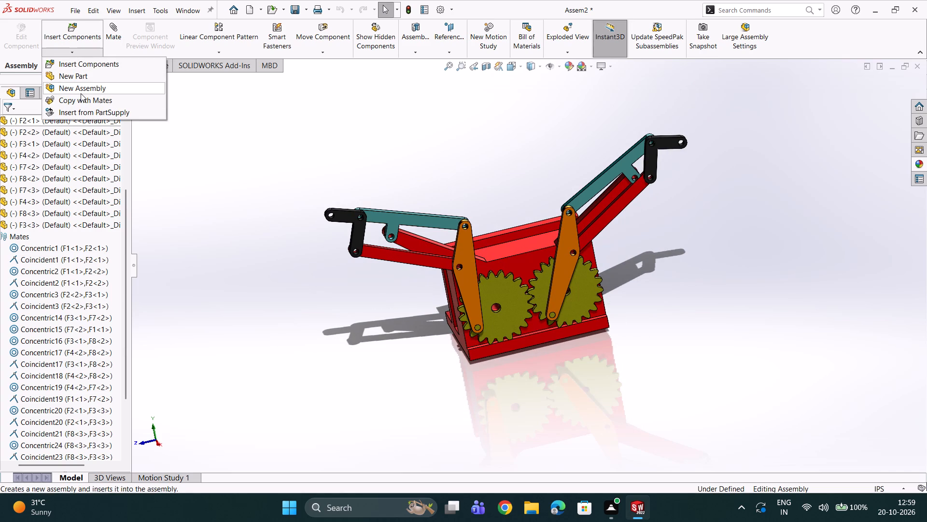
{"action": "left_click", "coordinate": [79, 100]}
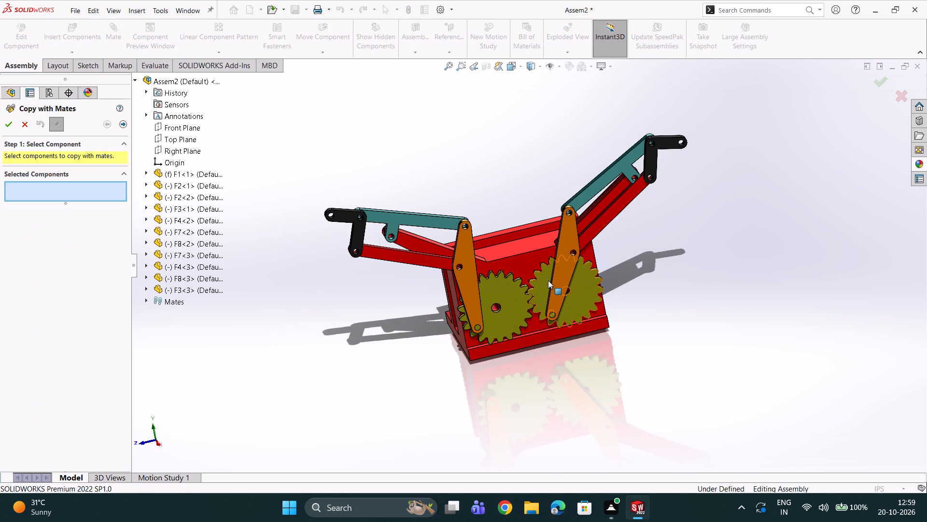
{"action": "left_click", "coordinate": [548, 280]}
{"action": "left_click", "coordinate": [561, 268]}
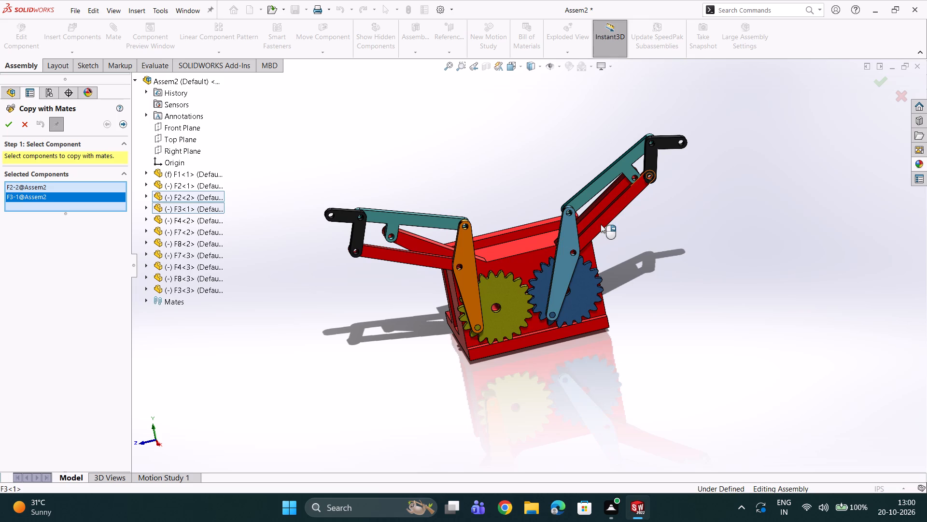
{"action": "left_click", "coordinate": [601, 226]}
{"action": "left_click", "coordinate": [600, 183]}
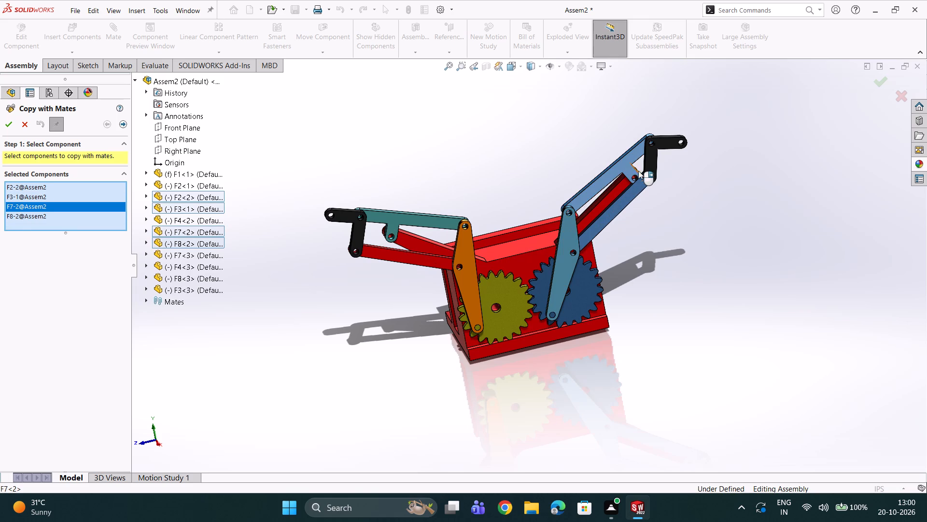
{"action": "left_click", "coordinate": [649, 166]}
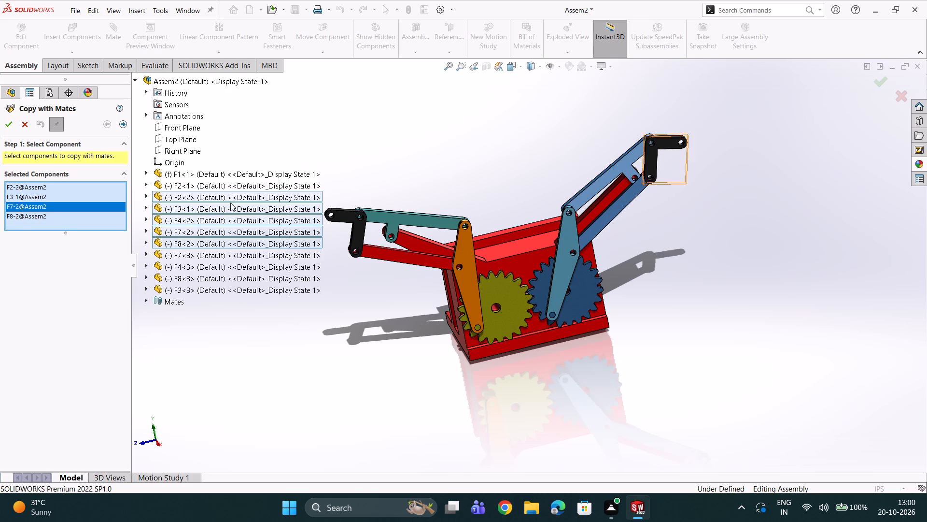
{"action": "left_click", "coordinate": [651, 167]}
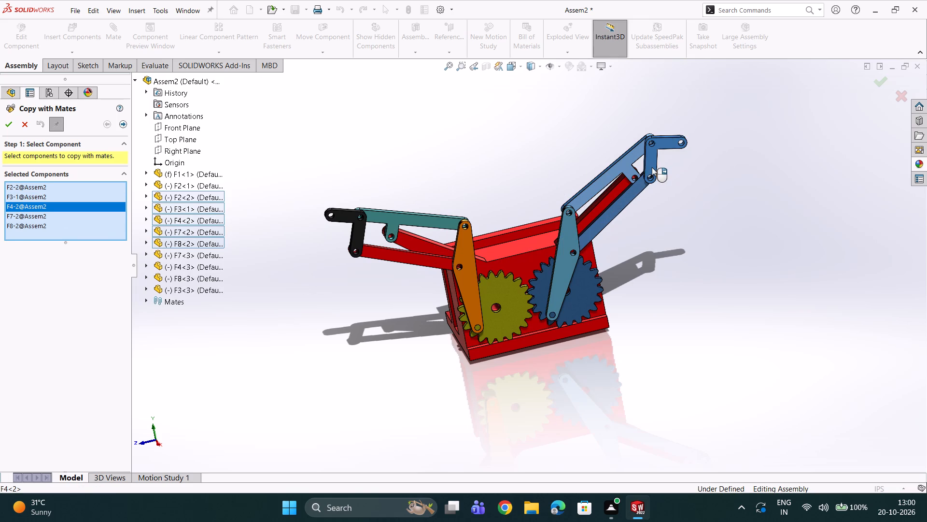
{"action": "left_click", "coordinate": [3, 121]}
{"action": "left_click", "coordinate": [126, 125]}
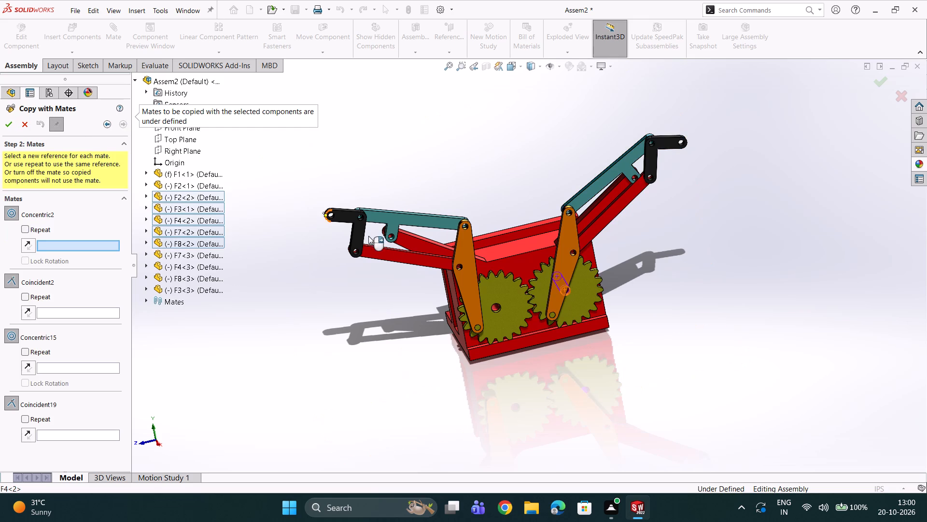
Set the copied gear's Concentric2 reference to the gear block's rear shaft hole behind the other gear, F2-1.
{"action": "scroll", "coordinate": [378, 286], "scroll_direction": "up", "scroll_amount": 2}
{"action": "middle_click_drag", "start_coordinate": [386, 293], "coordinate": [493, 361]}
{"action": "scroll", "coordinate": [388, 293], "scroll_direction": "down", "scroll_amount": 1}
{"action": "scroll", "coordinate": [492, 361], "scroll_direction": "down", "scroll_amount": 1}
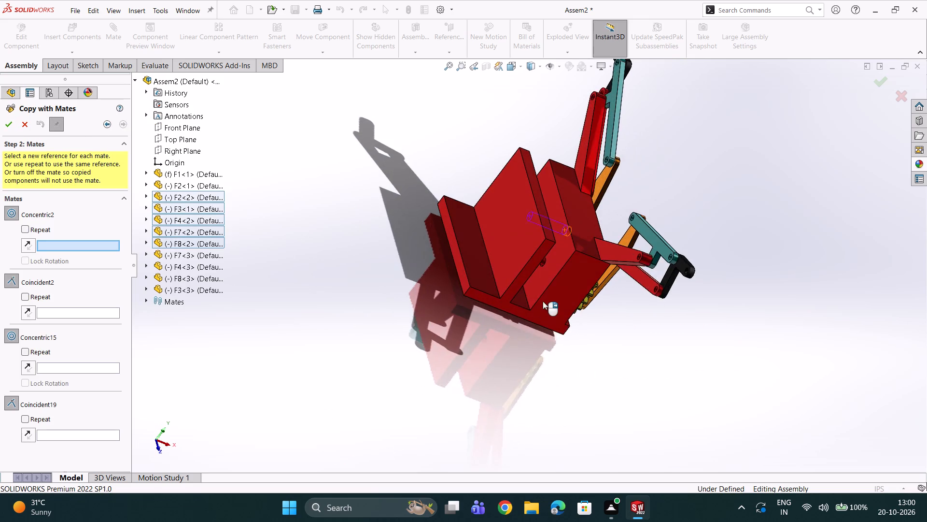
{"action": "scroll", "coordinate": [543, 301], "scroll_direction": "down", "scroll_amount": 6}
{"action": "middle_click_drag", "start_coordinate": [531, 237], "coordinate": [515, 222]}
{"action": "scroll", "coordinate": [586, 241], "scroll_direction": "down", "scroll_amount": 3}
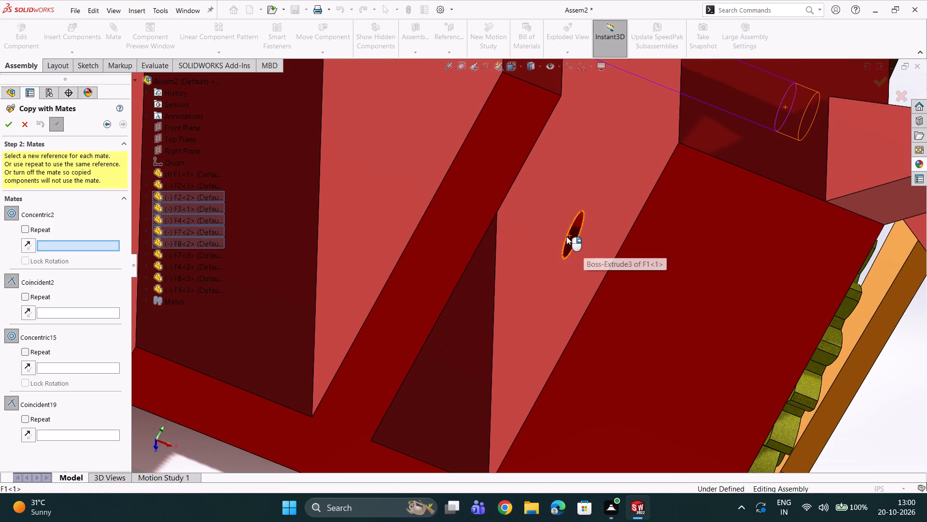
{"action": "left_click", "coordinate": [569, 237]}
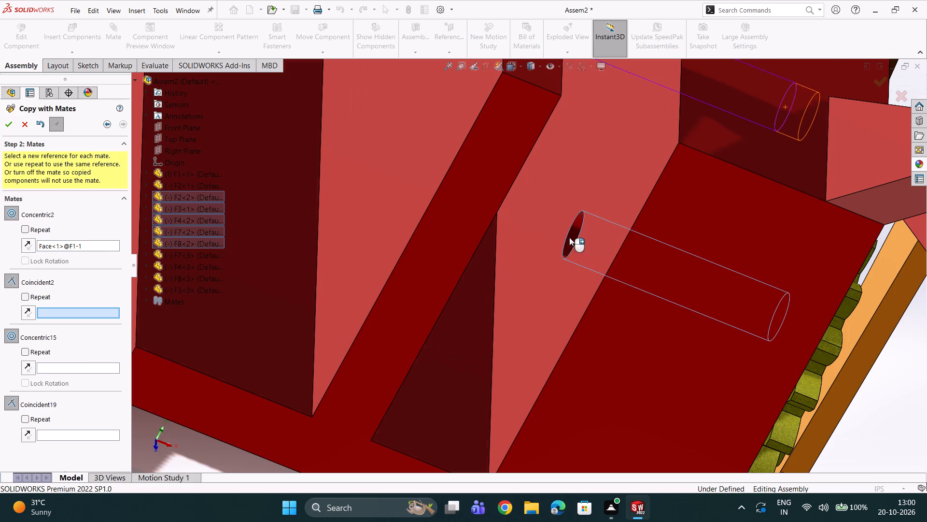
Flip the mate alignment of the copied gear's Concentric2 reference so the set faces away from the back of the gear block.
{"action": "scroll", "coordinate": [578, 236], "scroll_direction": "up", "scroll_amount": 6}
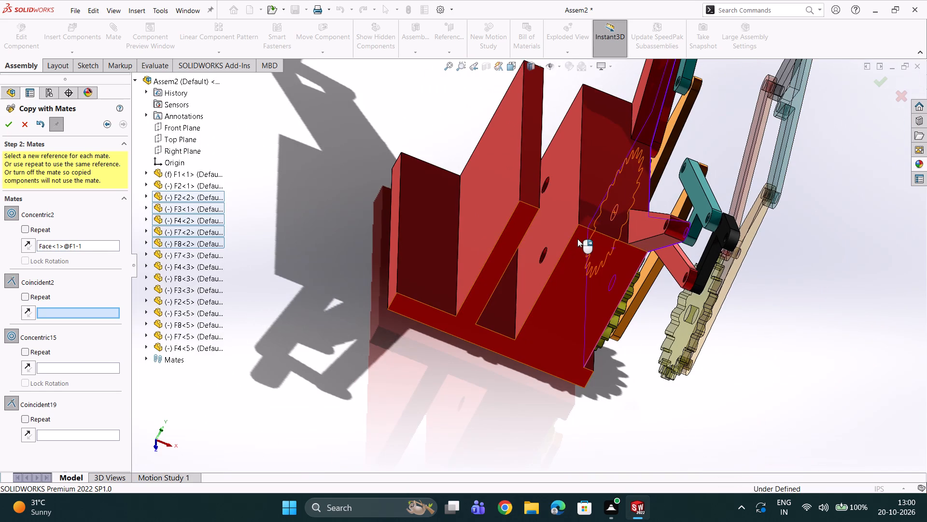
{"action": "scroll", "coordinate": [598, 244], "scroll_direction": "up", "scroll_amount": 2}
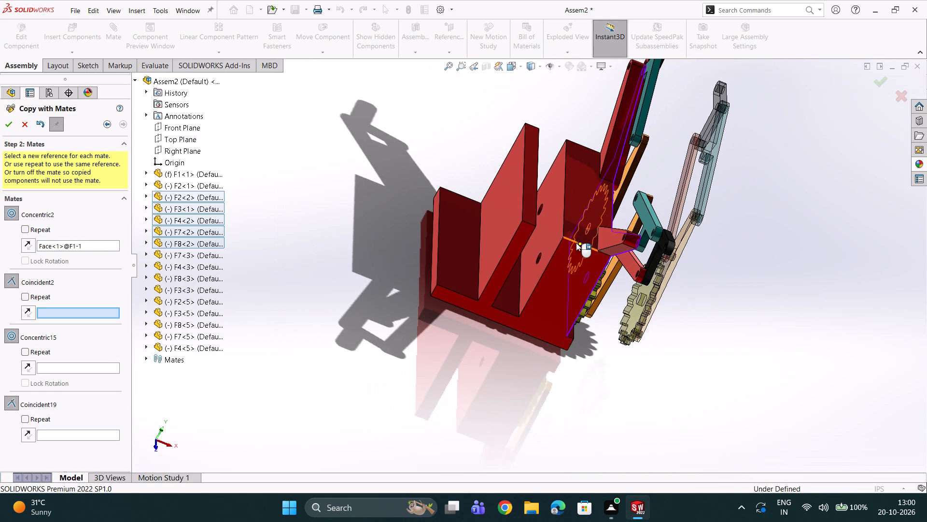
{"action": "scroll", "coordinate": [576, 243], "scroll_direction": "down", "scroll_amount": 2}
{"action": "middle_click_drag", "start_coordinate": [548, 239], "coordinate": [494, 198]}
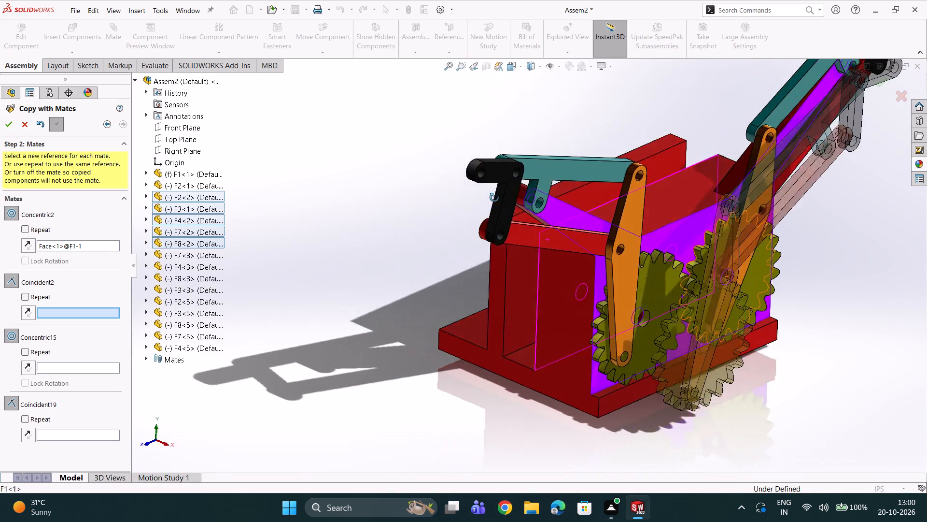
{"action": "middle_click_drag", "start_coordinate": [494, 198], "coordinate": [556, 246]}
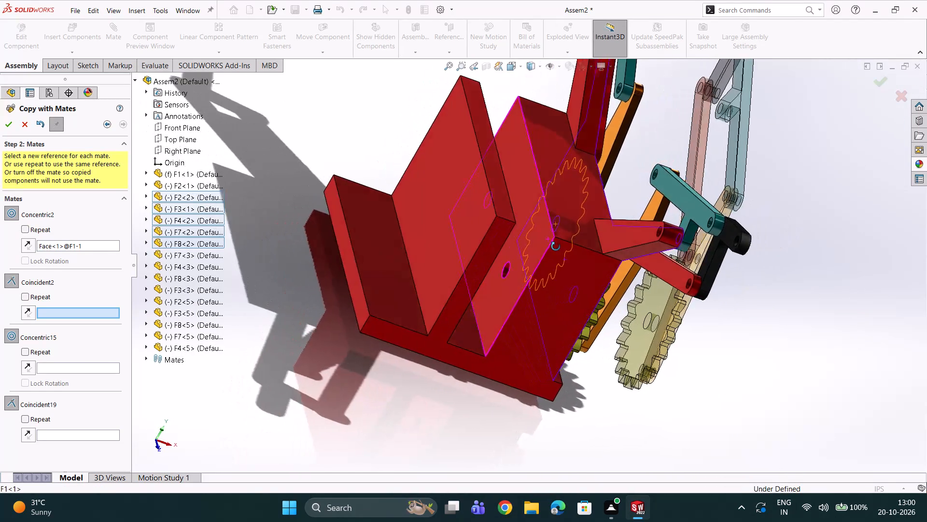
{"action": "middle_click_drag", "start_coordinate": [556, 246], "coordinate": [552, 249]}
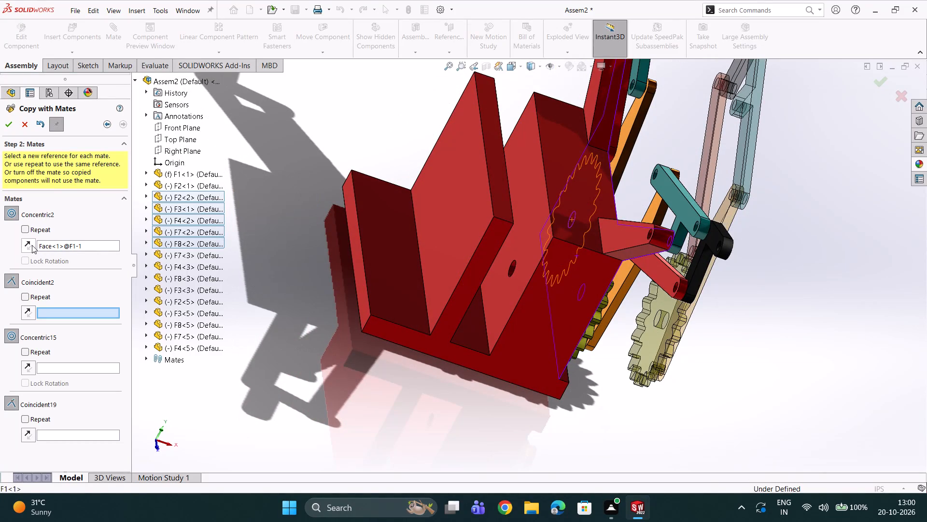
{"action": "left_click", "coordinate": [32, 245]}
Set the copied gear's Coincident2 reference to the rear face of the gear block on F1.
{"action": "scroll", "coordinate": [488, 286], "scroll_direction": "down", "scroll_amount": 1}
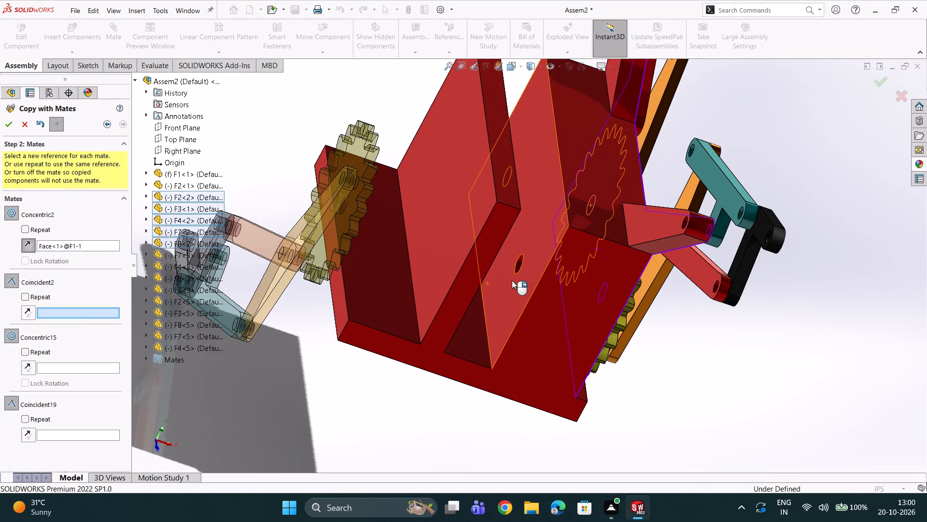
{"action": "left_click", "coordinate": [509, 280]}
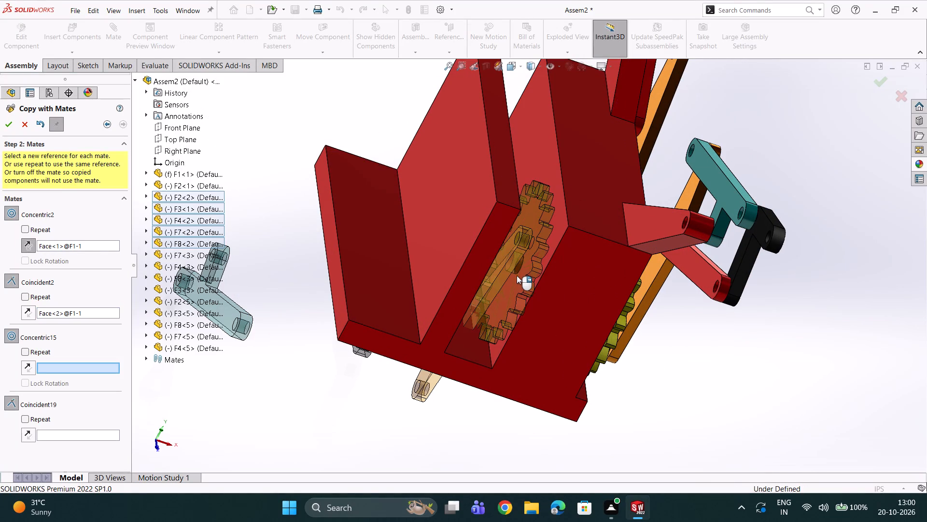
Set the copied links' Concentric15 reference to the pivot hole in the base's rear support arm.
{"action": "scroll", "coordinate": [573, 264], "scroll_direction": "up", "scroll_amount": 4}
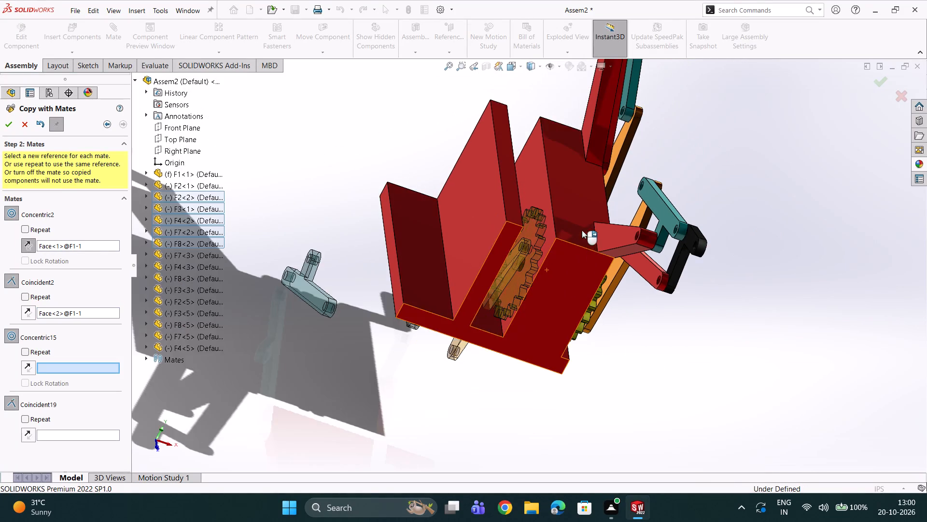
{"action": "scroll", "coordinate": [582, 230], "scroll_direction": "up", "scroll_amount": 1}
{"action": "scroll", "coordinate": [576, 233], "scroll_direction": "down", "scroll_amount": 10}
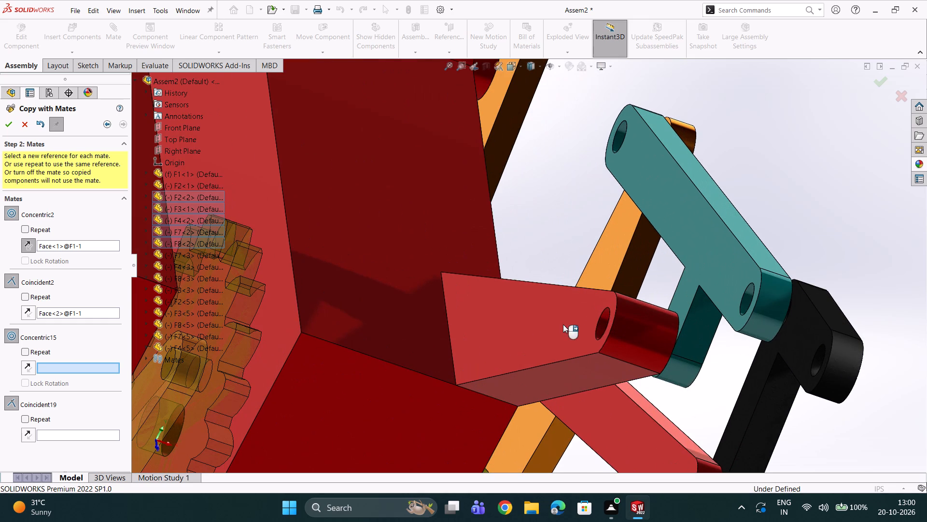
{"action": "left_click", "coordinate": [601, 326]}
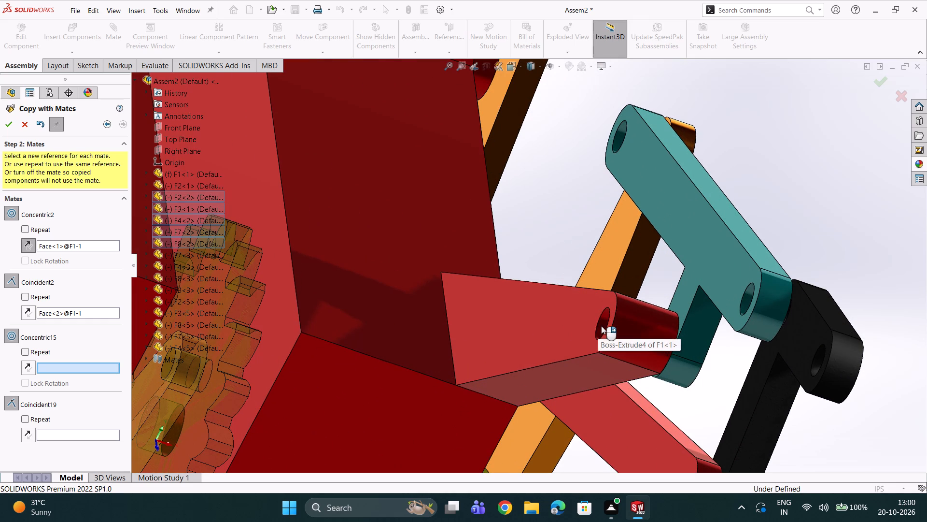
Set the copied links' Coincident19 reference to the gear block's rear face, the same face used for Coincident2.
{"action": "scroll", "coordinate": [601, 324], "scroll_direction": "up", "scroll_amount": 3}
{"action": "scroll", "coordinate": [513, 328], "scroll_direction": "up", "scroll_amount": 3}
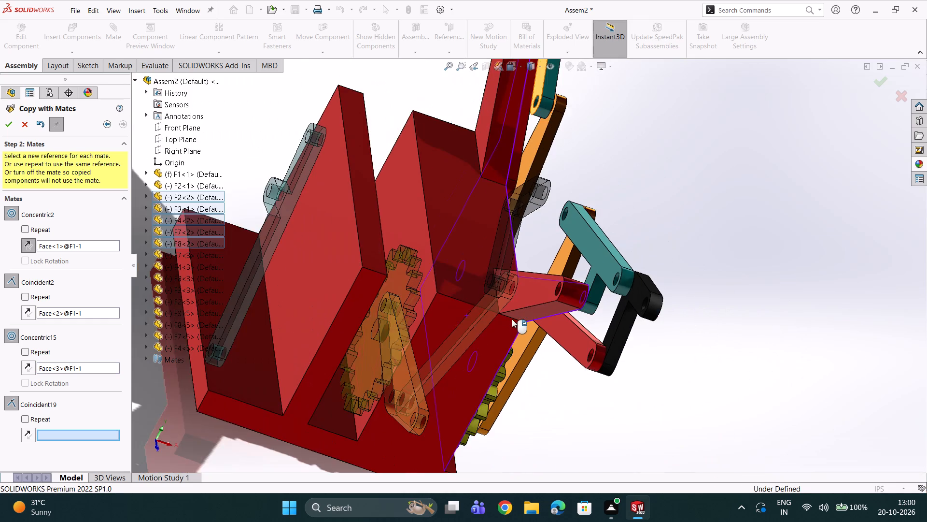
{"action": "scroll", "coordinate": [511, 321], "scroll_direction": "up", "scroll_amount": 2}
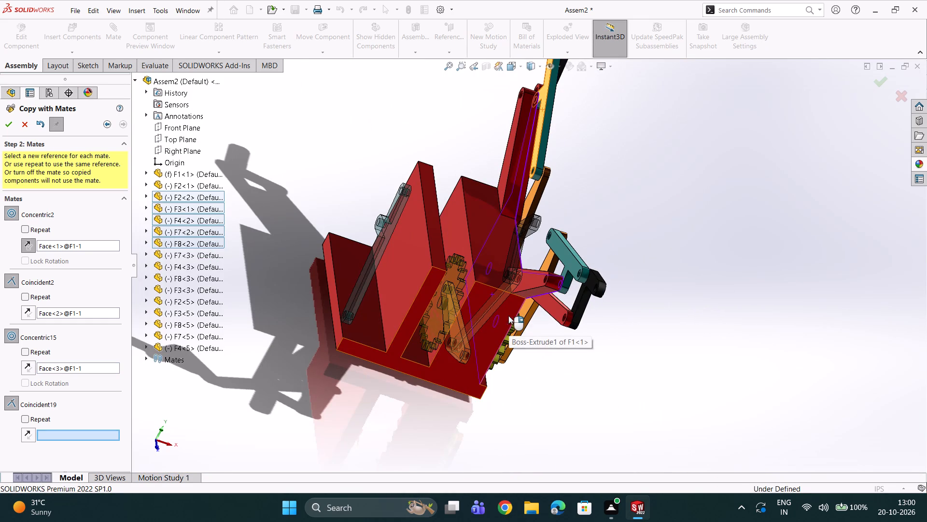
{"action": "scroll", "coordinate": [505, 312], "scroll_direction": "down", "scroll_amount": 1}
{"action": "middle_click_drag", "start_coordinate": [504, 312], "coordinate": [503, 272]}
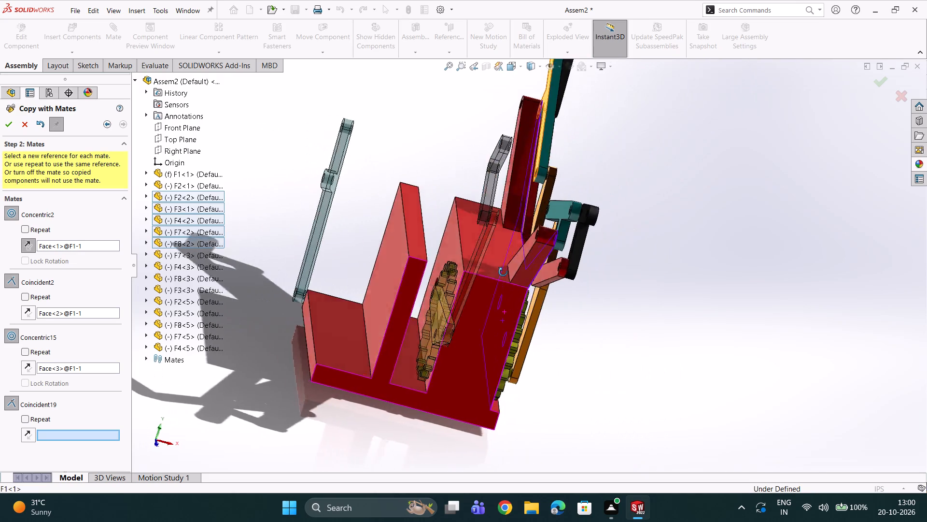
{"action": "middle_click_drag", "start_coordinate": [503, 272], "coordinate": [516, 291]}
{"action": "scroll", "coordinate": [470, 275], "scroll_direction": "down", "scroll_amount": 3}
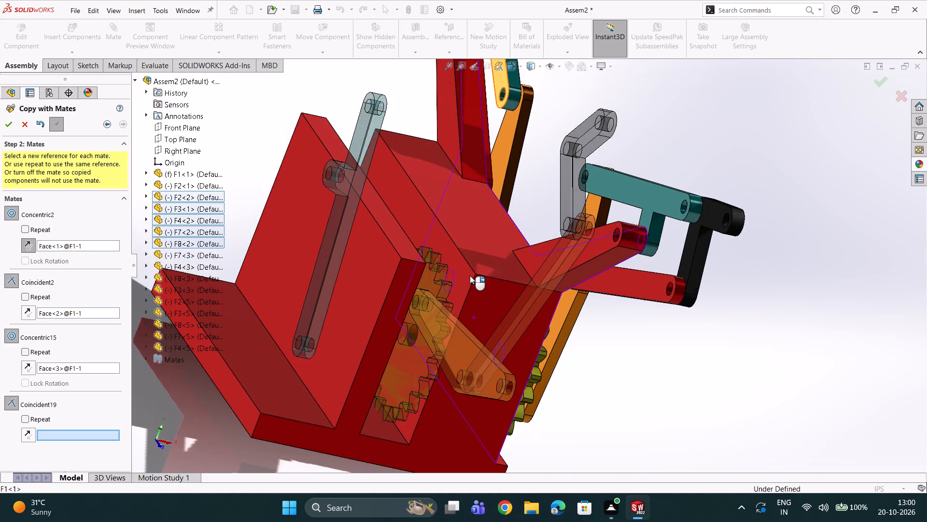
{"action": "scroll", "coordinate": [463, 272], "scroll_direction": "down", "scroll_amount": 2}
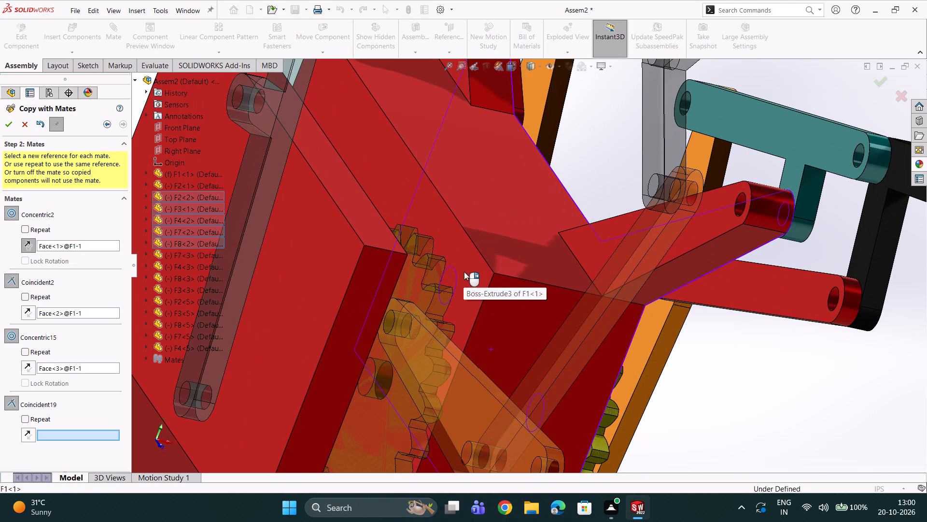
{"action": "left_click", "coordinate": [464, 272]}
Check the placed gear and link copy from the back, accept it and close Copy with Mates.
{"action": "scroll", "coordinate": [491, 263], "scroll_direction": "up", "scroll_amount": 4}
{"action": "middle_click_drag", "start_coordinate": [492, 263], "coordinate": [470, 267]}
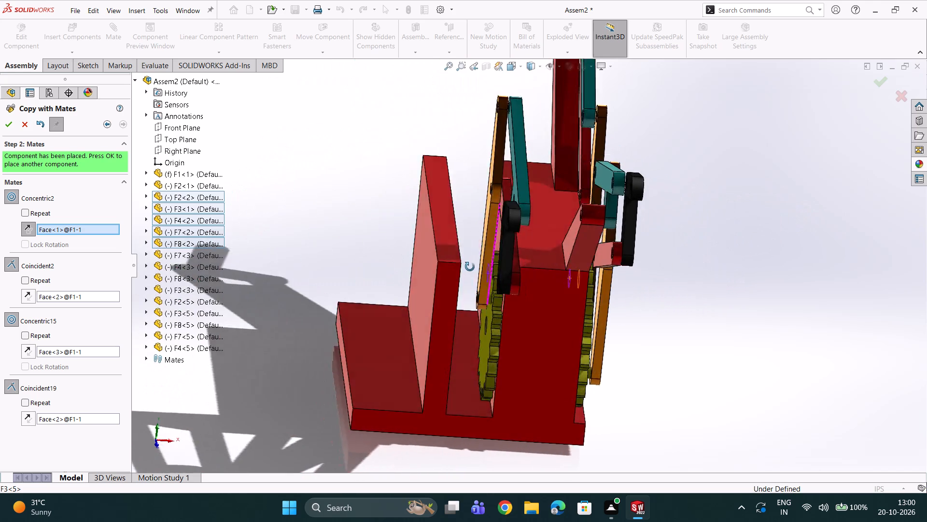
{"action": "middle_click_drag", "start_coordinate": [470, 267], "coordinate": [554, 244]}
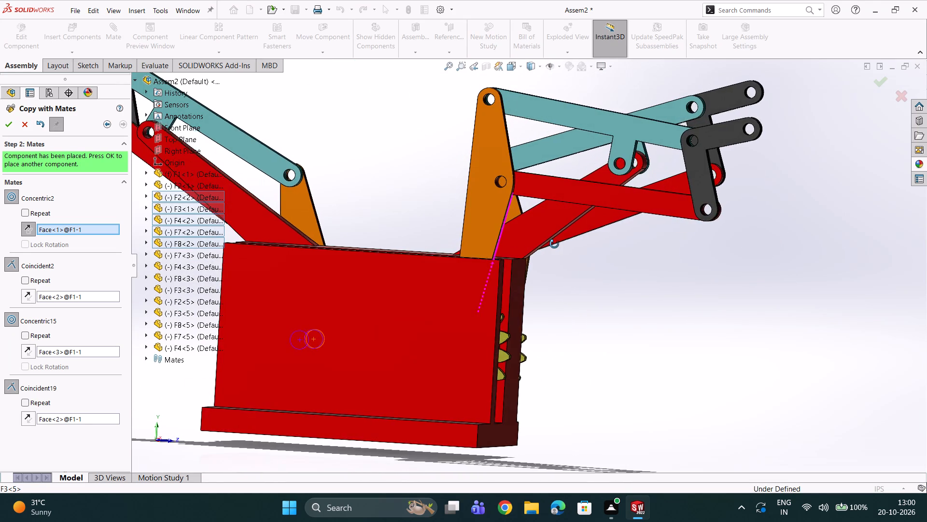
{"action": "middle_click_drag", "start_coordinate": [554, 244], "coordinate": [554, 244]}
{"action": "scroll", "coordinate": [395, 233], "scroll_direction": "up", "scroll_amount": 1}
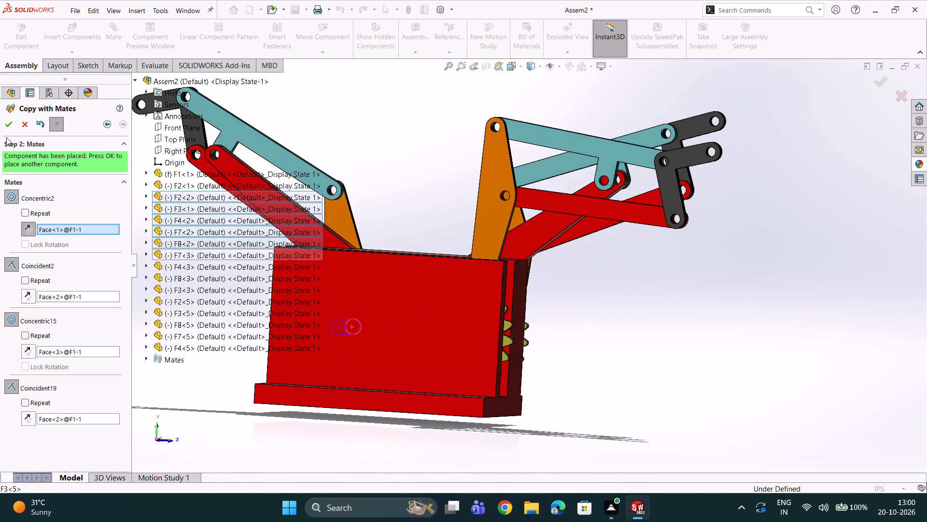
{"action": "left_click", "coordinate": [11, 128]}
{"action": "left_click", "coordinate": [24, 125]}
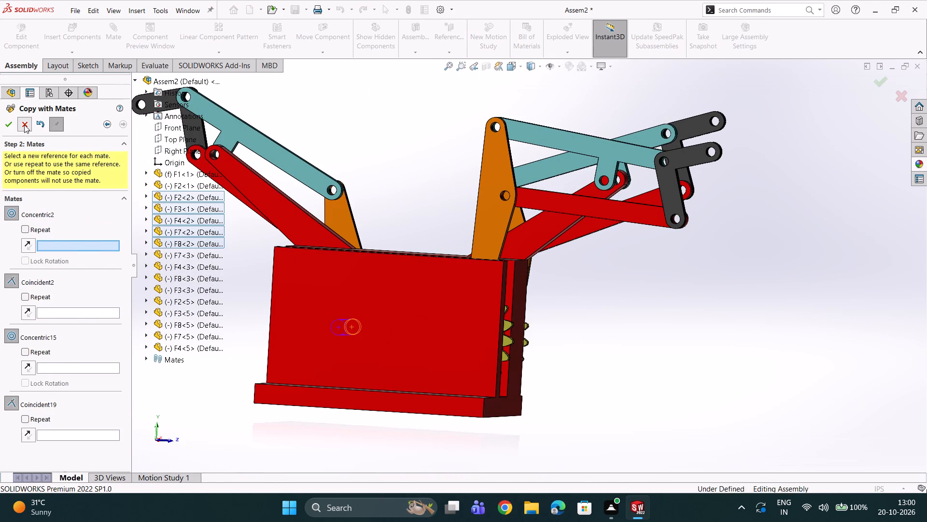
Examine the assembly from its end and front, comparing the rear gear and link copy with the front sets.
{"action": "scroll", "coordinate": [478, 214], "scroll_direction": "up", "scroll_amount": 1}
{"action": "middle_click_drag", "start_coordinate": [478, 215], "coordinate": [383, 283]}
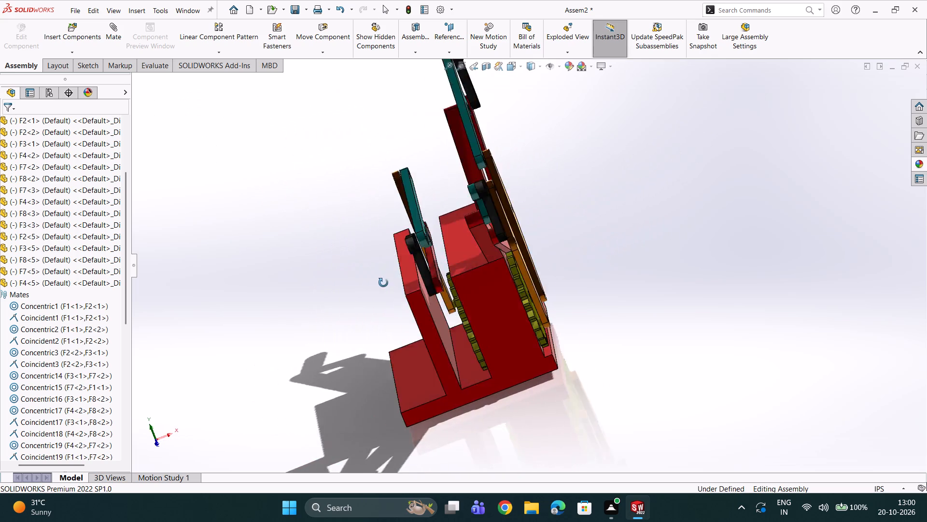
{"action": "middle_click_drag", "start_coordinate": [383, 283], "coordinate": [349, 318]}
{"action": "scroll", "coordinate": [395, 317], "scroll_direction": "up", "scroll_amount": 4}
{"action": "middle_click_drag", "start_coordinate": [416, 280], "coordinate": [330, 340]}
{"action": "scroll", "coordinate": [326, 338], "scroll_direction": "down", "scroll_amount": 1}
{"action": "middle_click_drag", "start_coordinate": [334, 342], "coordinate": [360, 348]}
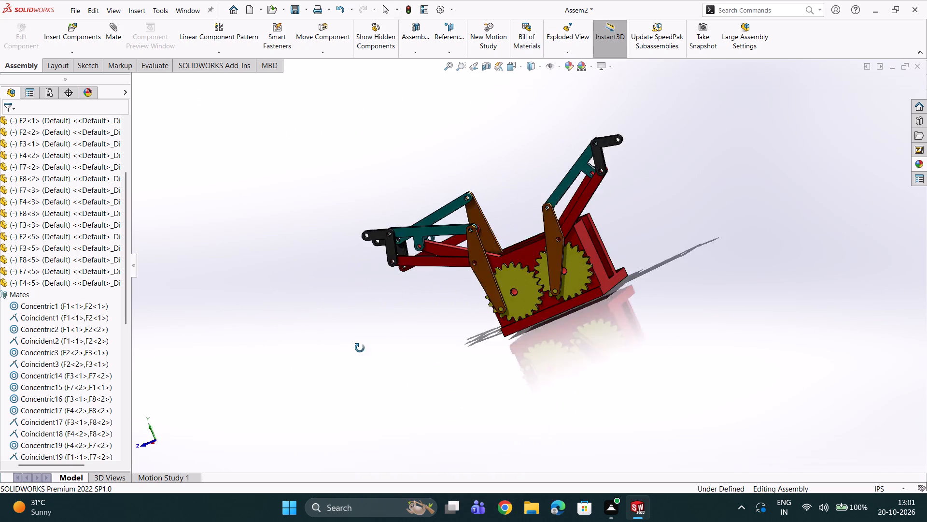
{"action": "middle_click_drag", "start_coordinate": [360, 348], "coordinate": [393, 362]}
{"action": "scroll", "coordinate": [418, 306], "scroll_direction": "up", "scroll_amount": 1}
Start Copy with Mates for the gear F2-1 and links F3-3, F8-3, F4-3 and F7-3, and proceed to the mate references.
{"action": "scroll", "coordinate": [419, 303], "scroll_direction": "down", "scroll_amount": 5}
{"action": "scroll", "coordinate": [524, 268], "scroll_direction": "down", "scroll_amount": 2}
{"action": "scroll", "coordinate": [594, 282], "scroll_direction": "down", "scroll_amount": 2}
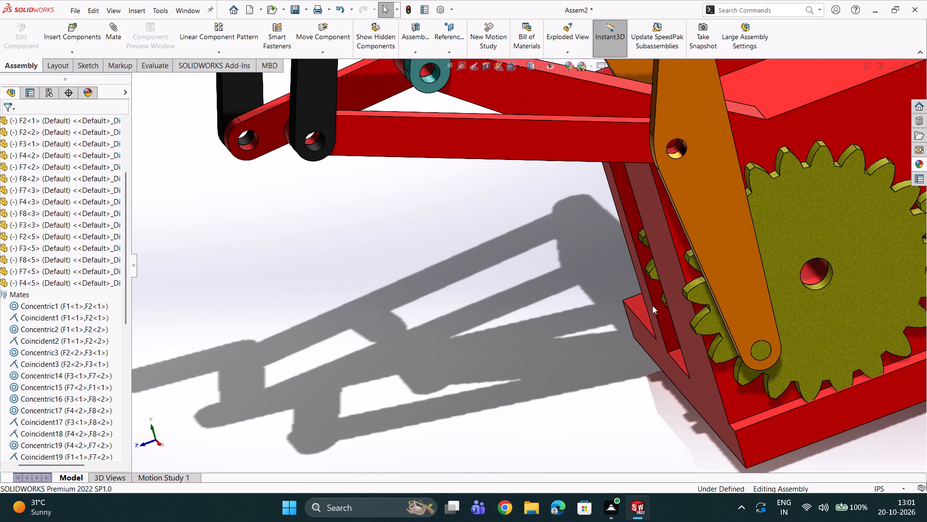
{"action": "left_click", "coordinate": [85, 53]}
{"action": "left_click", "coordinate": [85, 98]}
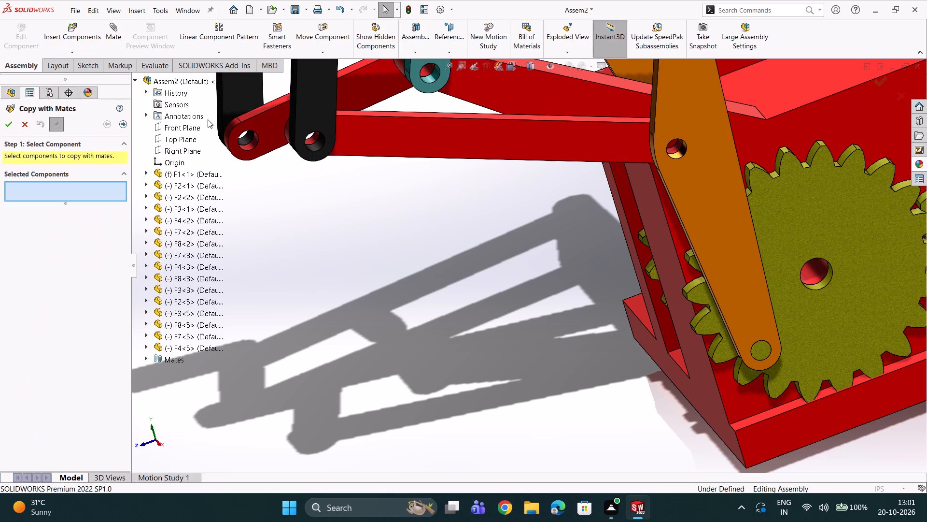
{"action": "double_click", "coordinate": [850, 248]}
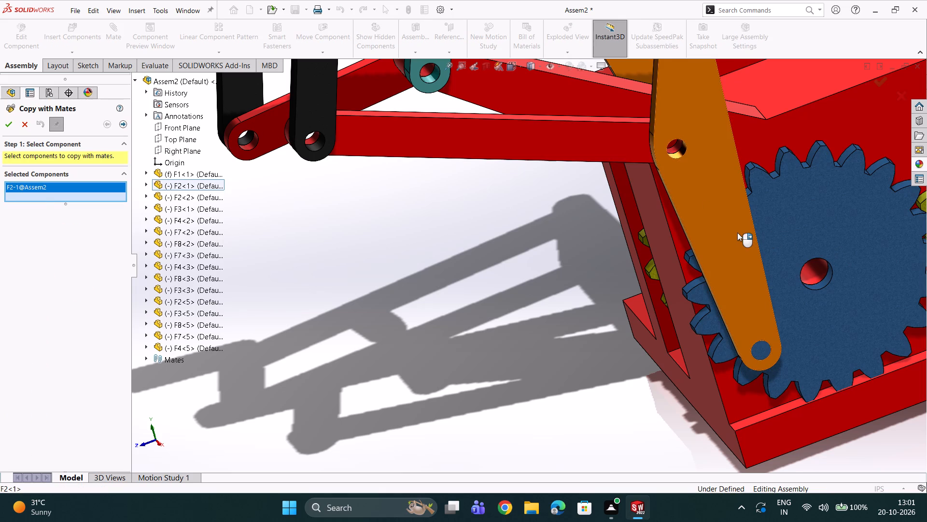
{"action": "double_click", "coordinate": [738, 233]}
{"action": "left_click", "coordinate": [580, 149]}
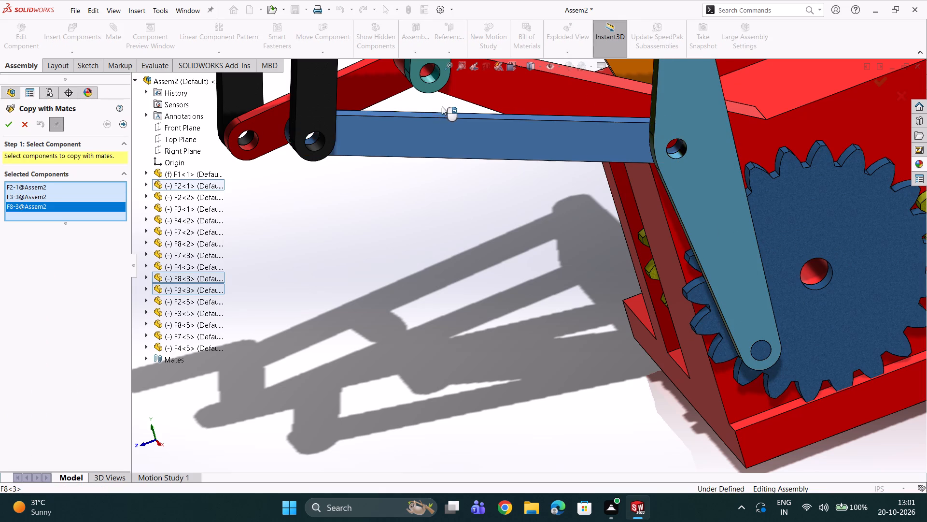
{"action": "left_click", "coordinate": [319, 92]}
{"action": "scroll", "coordinate": [322, 92], "scroll_direction": "up", "scroll_amount": 4}
{"action": "scroll", "coordinate": [379, 129], "scroll_direction": "down", "scroll_amount": 1}
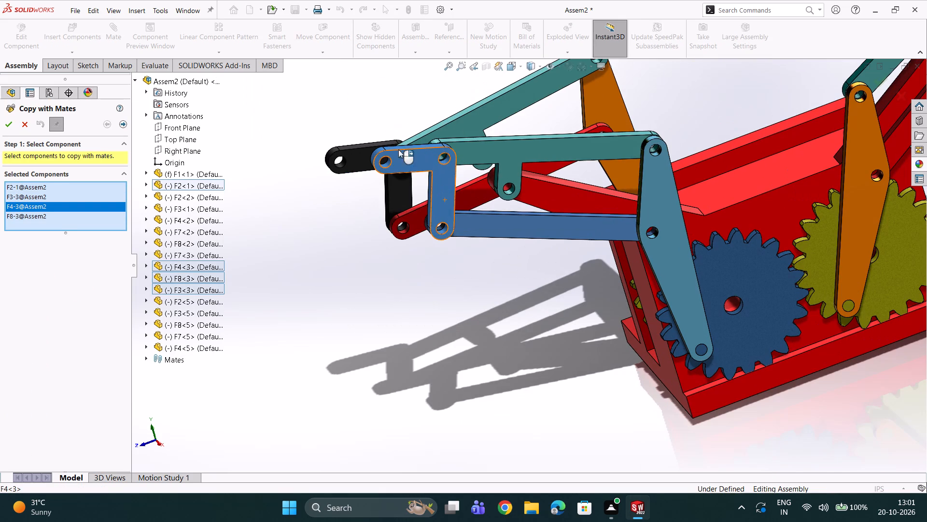
{"action": "left_click", "coordinate": [532, 156]}
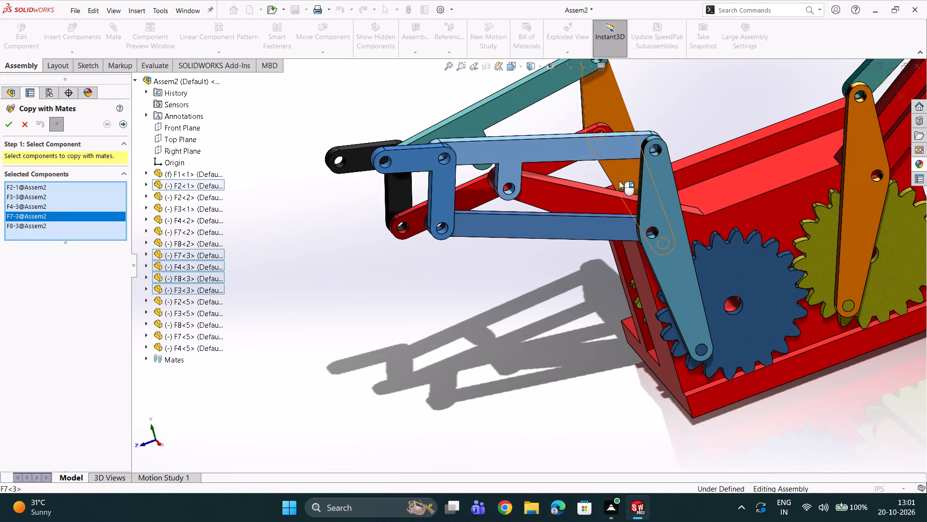
{"action": "scroll", "coordinate": [619, 181], "scroll_direction": "down", "scroll_amount": 1}
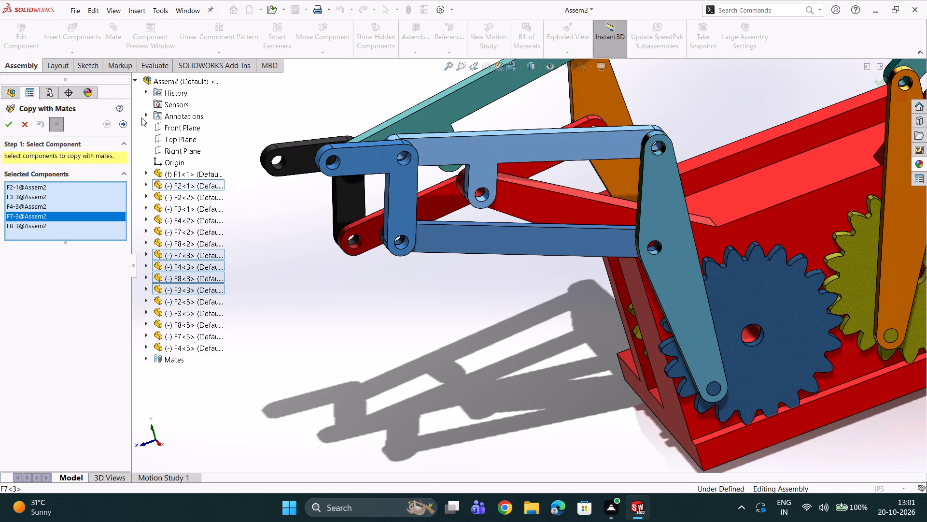
{"action": "left_click", "coordinate": [124, 122]}
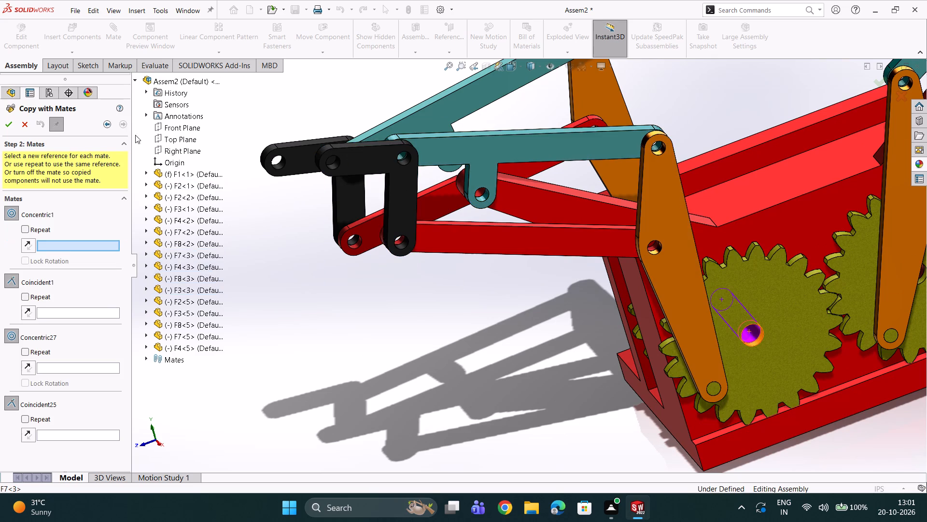
Set the Concentric1 reference to the free shaft hole on the gear block's back face and flip its mate alignment.
{"action": "scroll", "coordinate": [646, 249], "scroll_direction": "up", "scroll_amount": 2}
{"action": "scroll", "coordinate": [660, 207], "scroll_direction": "up", "scroll_amount": 3}
{"action": "middle_click_drag", "start_coordinate": [663, 203], "coordinate": [574, 281]}
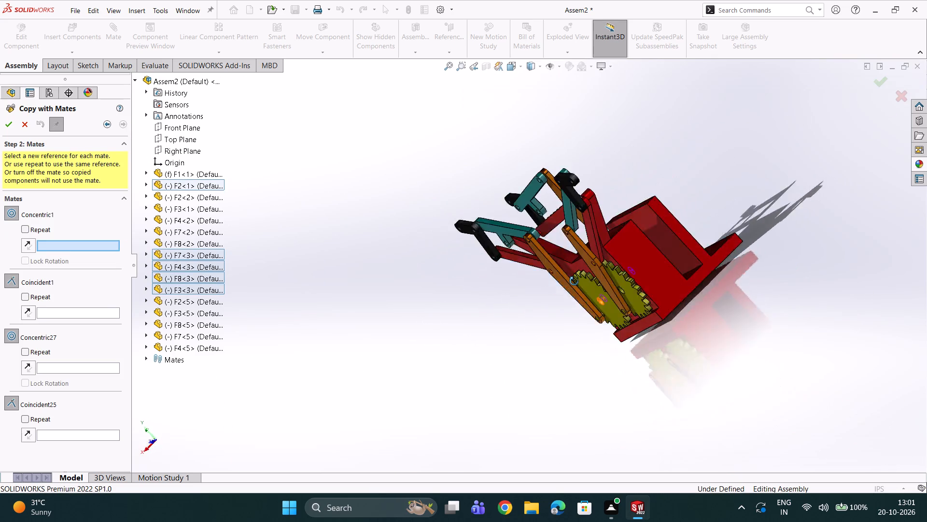
{"action": "middle_click_drag", "start_coordinate": [574, 281], "coordinate": [572, 398]}
{"action": "scroll", "coordinate": [610, 342], "scroll_direction": "down", "scroll_amount": 5}
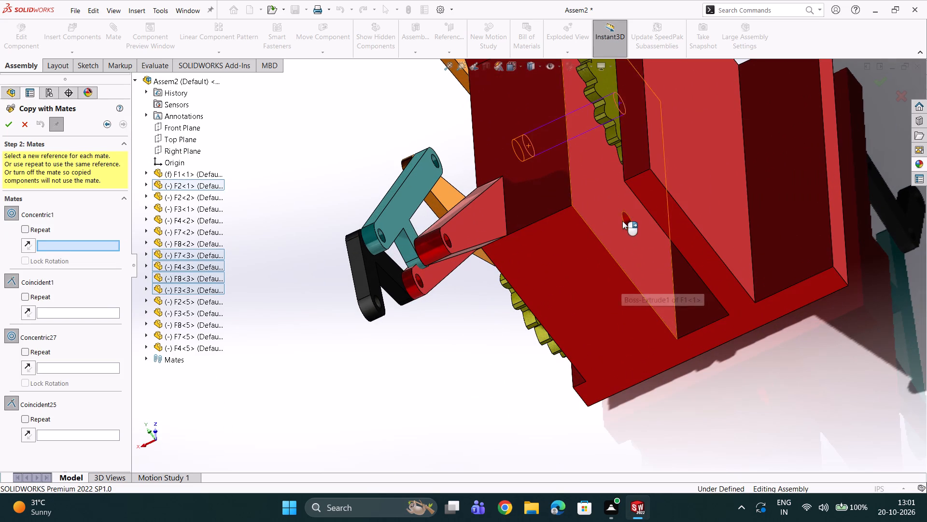
{"action": "left_click", "coordinate": [627, 220]}
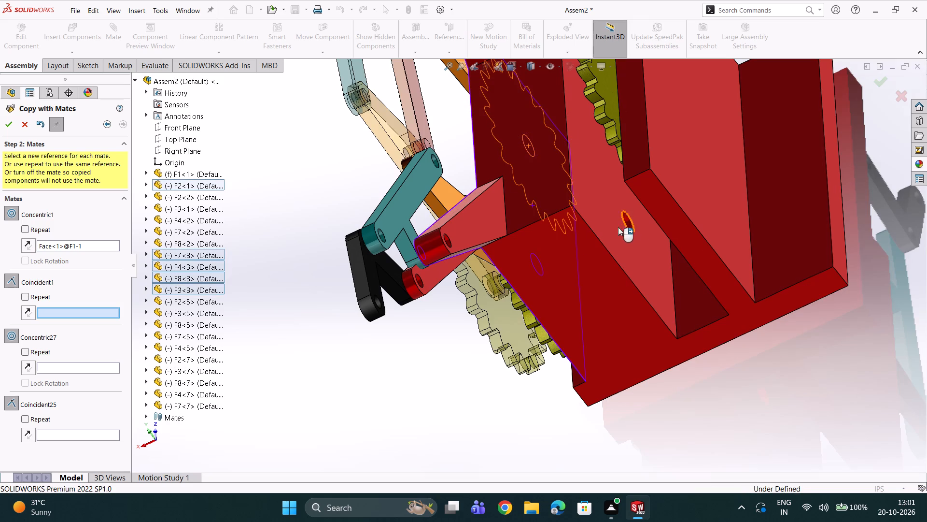
{"action": "left_click", "coordinate": [27, 242]}
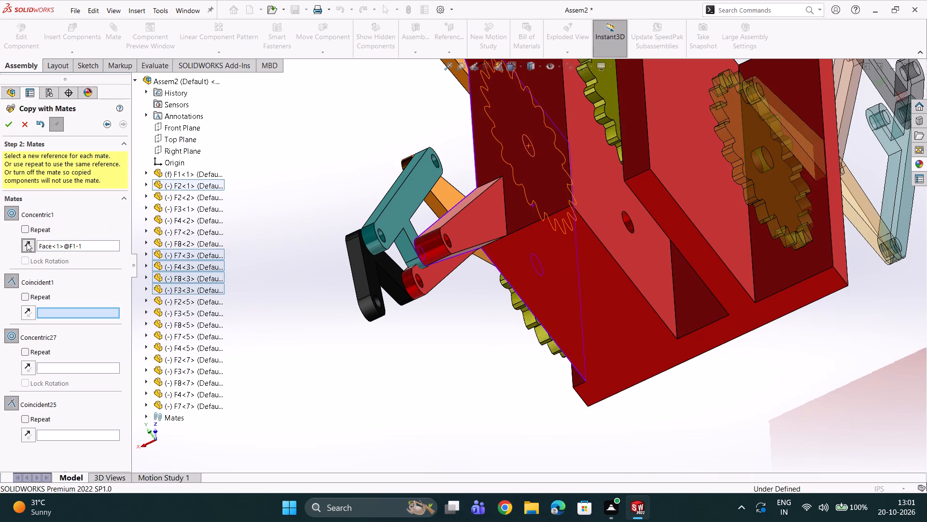
Set the copied gear's Coincident1 reference to the rear face of the gear block.
{"action": "left_click", "coordinate": [593, 217]}
Set the Concentric27 reference to the pivot hole at the end of the projecting arm on base F1's gear block.
{"action": "scroll", "coordinate": [580, 225], "scroll_direction": "up", "scroll_amount": 2}
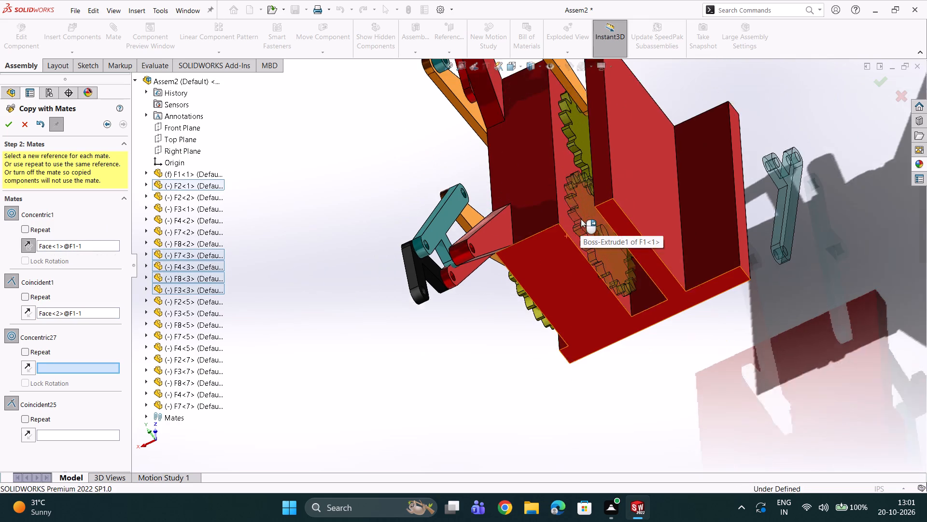
{"action": "scroll", "coordinate": [581, 219], "scroll_direction": "up", "scroll_amount": 1}
{"action": "middle_click_drag", "start_coordinate": [515, 193], "coordinate": [553, 143]}
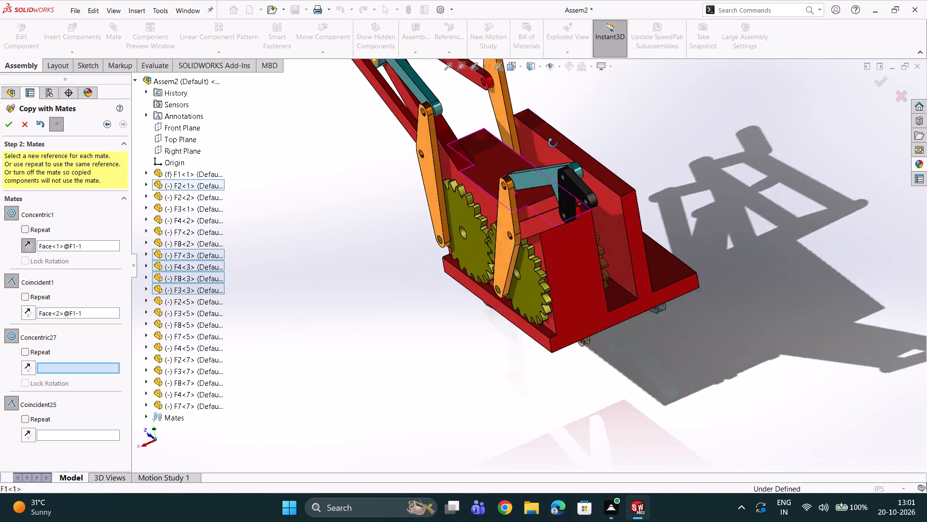
{"action": "middle_click_drag", "start_coordinate": [553, 143], "coordinate": [494, 130]}
{"action": "scroll", "coordinate": [414, 235], "scroll_direction": "down", "scroll_amount": 5}
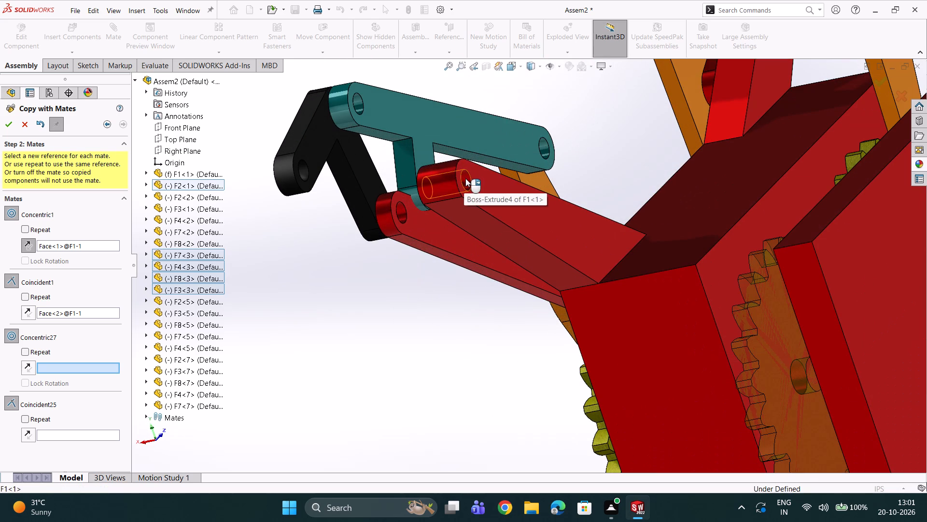
{"action": "left_click", "coordinate": [465, 178]}
Set the Coincident25 reference to the rear face of base F1's gear block, the same face used for Coincident1.
{"action": "scroll", "coordinate": [547, 208], "scroll_direction": "up", "scroll_amount": 2}
{"action": "middle_click_drag", "start_coordinate": [557, 207], "coordinate": [601, 171]}
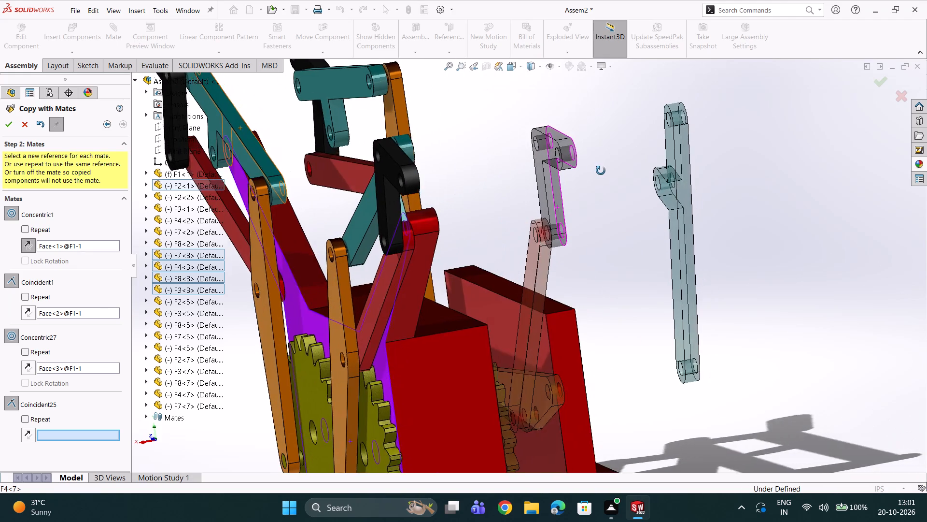
{"action": "middle_click_drag", "start_coordinate": [601, 171], "coordinate": [550, 208]}
{"action": "scroll", "coordinate": [602, 220], "scroll_direction": "down", "scroll_amount": 2}
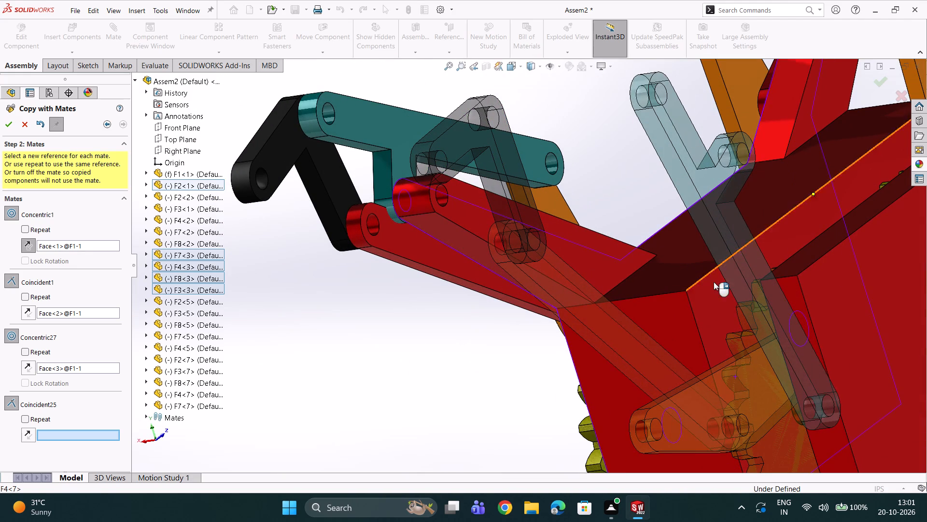
{"action": "left_click", "coordinate": [714, 289]}
Examine the placed gear and link copy from the front, end and above to check its fit on the gear block.
{"action": "scroll", "coordinate": [668, 288], "scroll_direction": "up", "scroll_amount": 2}
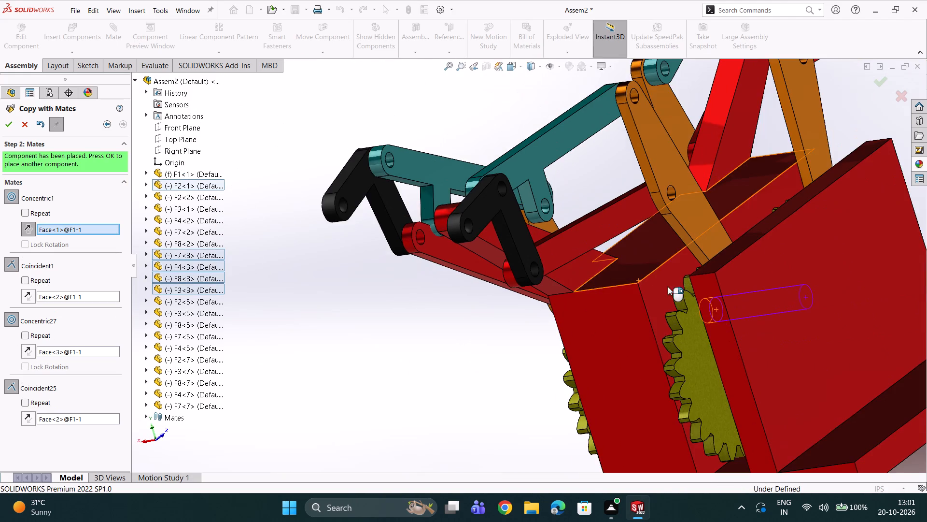
{"action": "scroll", "coordinate": [627, 284], "scroll_direction": "up", "scroll_amount": 3}
{"action": "middle_click_drag", "start_coordinate": [605, 270], "coordinate": [615, 264]}
{"action": "middle_click_drag", "start_coordinate": [590, 257], "coordinate": [731, 261]}
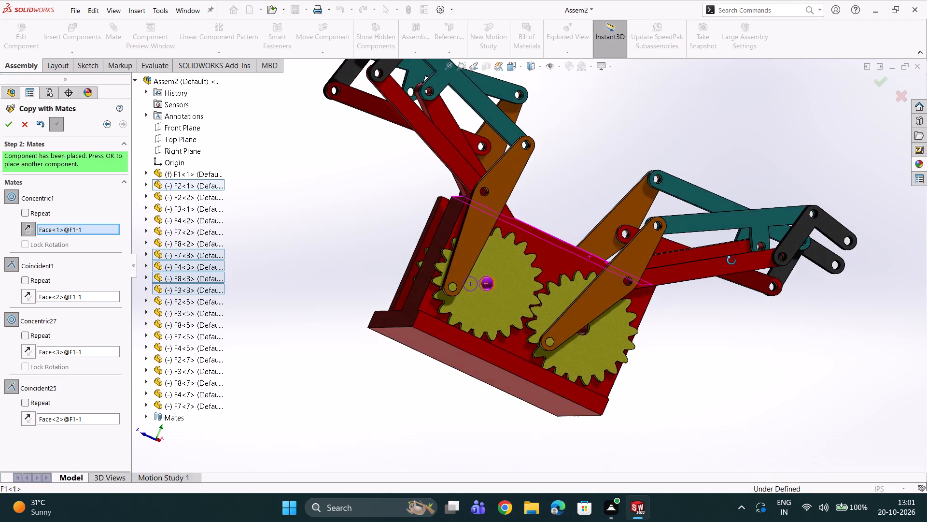
{"action": "middle_click_drag", "start_coordinate": [731, 261], "coordinate": [723, 272]}
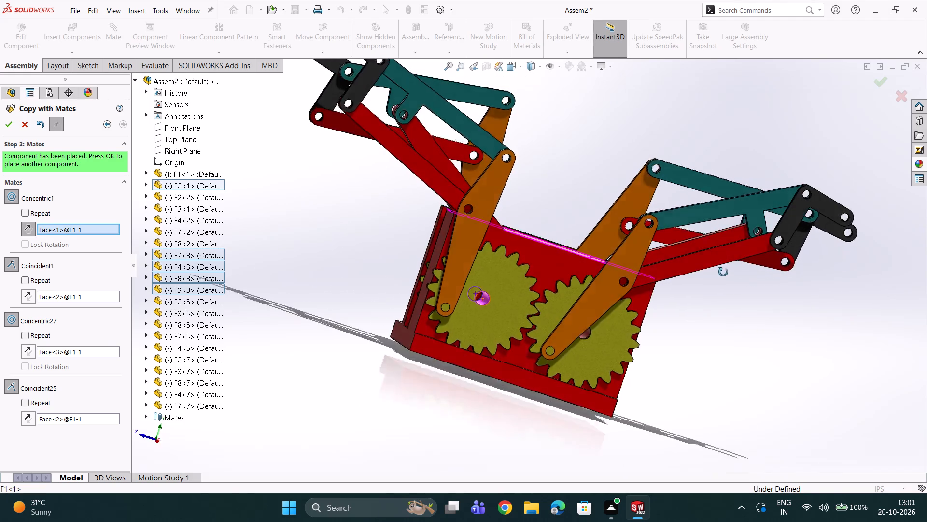
{"action": "middle_click_drag", "start_coordinate": [723, 272], "coordinate": [692, 298]}
{"action": "scroll", "coordinate": [693, 288], "scroll_direction": "up", "scroll_amount": 1}
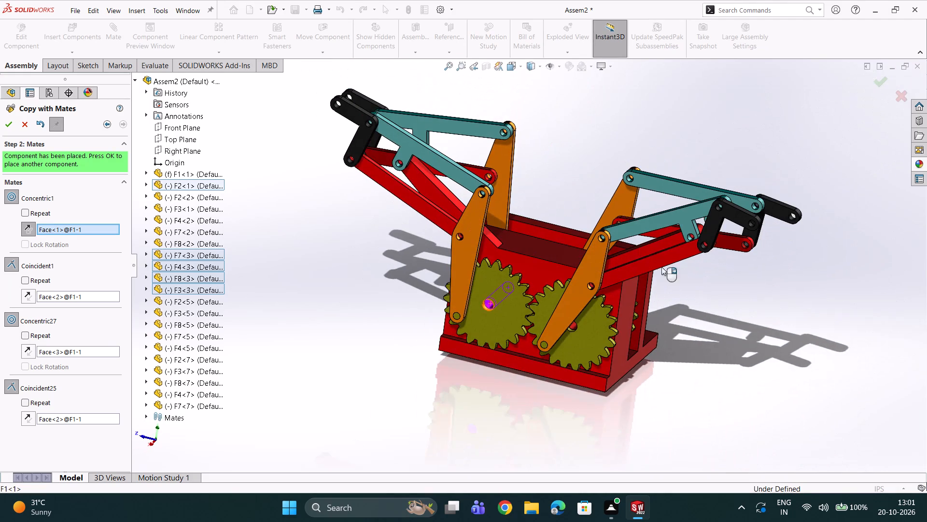
{"action": "left_click", "coordinate": [617, 150]}
{"action": "scroll", "coordinate": [576, 155], "scroll_direction": "up", "scroll_amount": 3}
{"action": "middle_click_drag", "start_coordinate": [578, 161], "coordinate": [559, 97]}
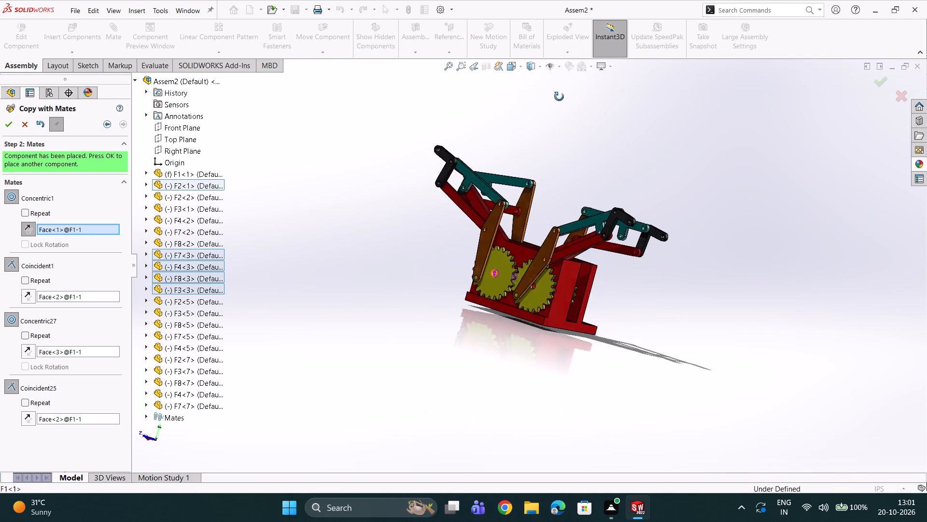
{"action": "middle_click_drag", "start_coordinate": [559, 97], "coordinate": [543, 174]}
{"action": "scroll", "coordinate": [543, 174], "scroll_direction": "down", "scroll_amount": 7}
{"action": "scroll", "coordinate": [578, 259], "scroll_direction": "up", "scroll_amount": 7}
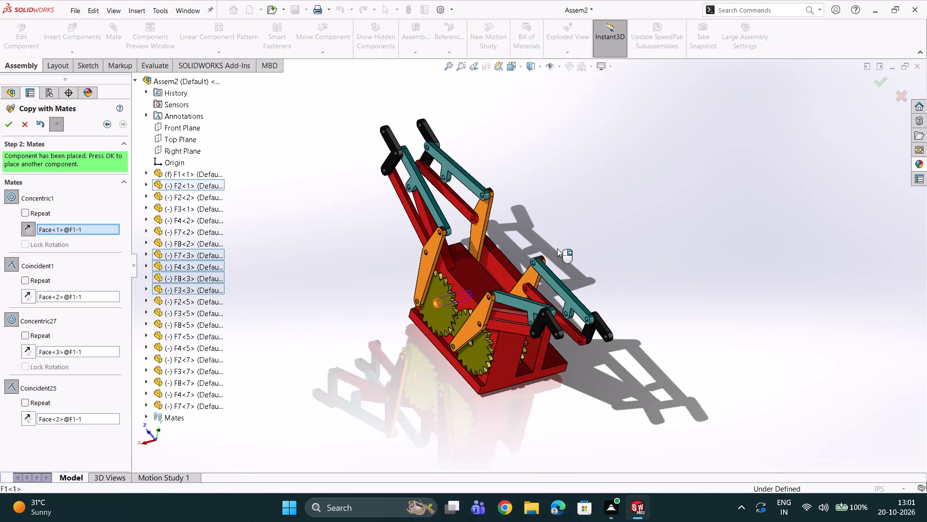
Accept the placed gear and link copy and end Copy with Mates without placing another one.
{"action": "left_click", "coordinate": [9, 122]}
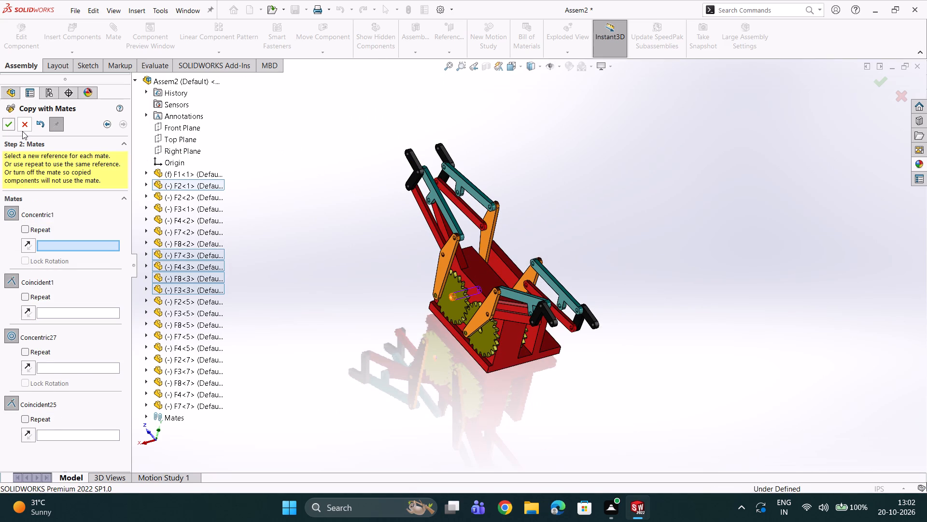
{"action": "left_click", "coordinate": [22, 131]}
Examine the assembly from the end, above and front, checking both gear pairs and all four linkage arms.
{"action": "middle_click_drag", "start_coordinate": [384, 277], "coordinate": [496, 273]}
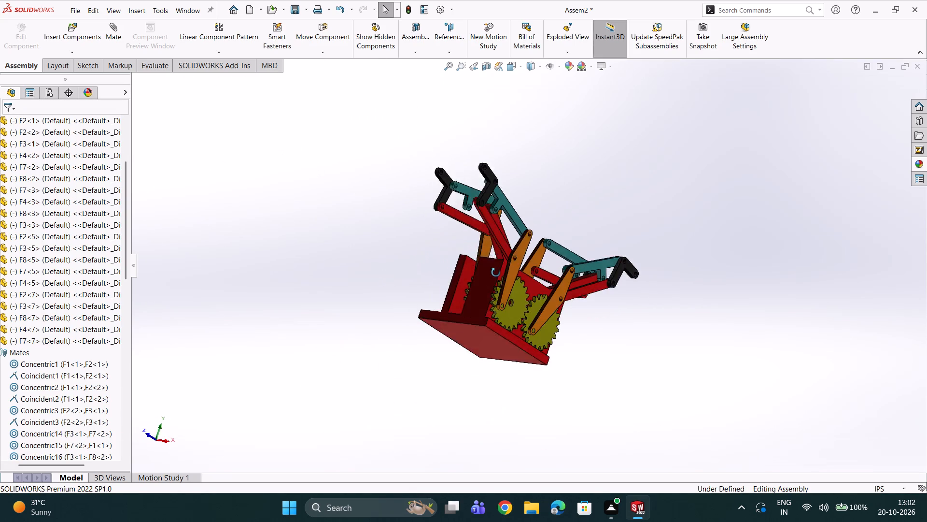
{"action": "middle_click_drag", "start_coordinate": [496, 273], "coordinate": [459, 291]}
{"action": "scroll", "coordinate": [457, 242], "scroll_direction": "down", "scroll_amount": 5}
{"action": "middle_click_drag", "start_coordinate": [409, 200], "coordinate": [457, 332]}
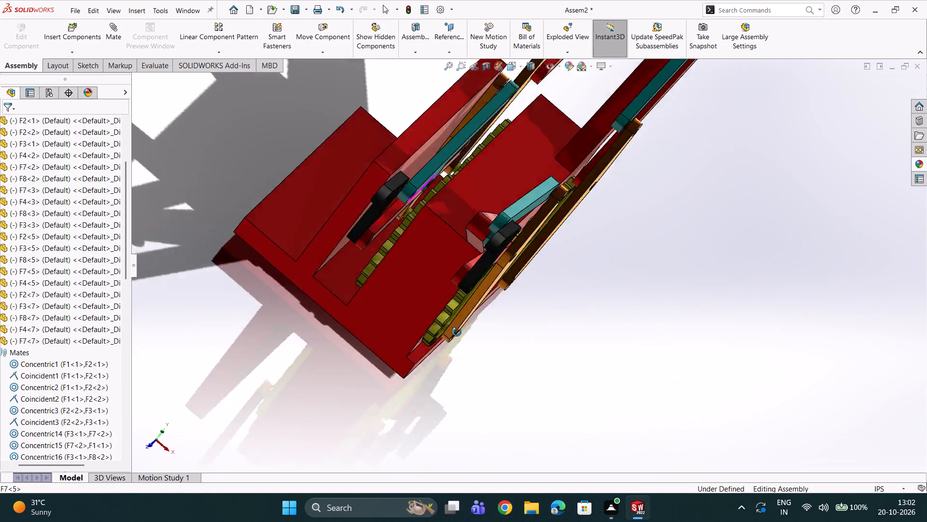
{"action": "middle_click_drag", "start_coordinate": [457, 332], "coordinate": [242, 355]}
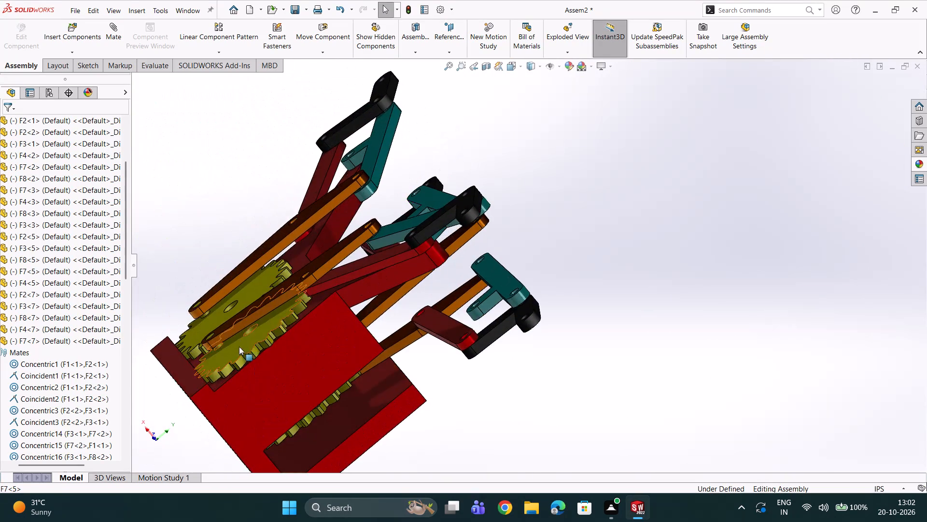
{"action": "scroll", "coordinate": [246, 324], "scroll_direction": "up", "scroll_amount": 3}
{"action": "middle_click_drag", "start_coordinate": [254, 258], "coordinate": [265, 379]}
{"action": "scroll", "coordinate": [274, 291], "scroll_direction": "up", "scroll_amount": 4}
{"action": "scroll", "coordinate": [392, 245], "scroll_direction": "down", "scroll_amount": 2}
{"action": "middle_click_drag", "start_coordinate": [447, 333], "coordinate": [531, 483]}
{"action": "middle_click_drag", "start_coordinate": [499, 368], "coordinate": [437, 403]}
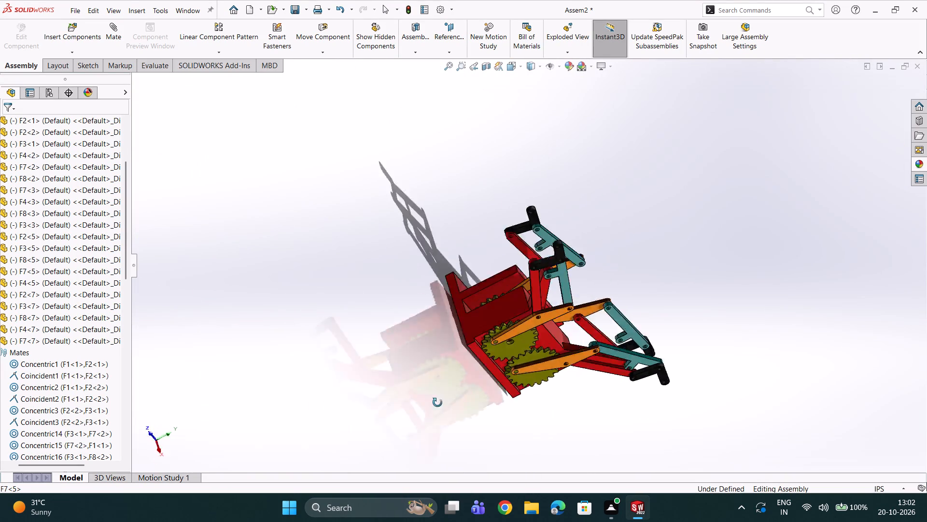
{"action": "middle_click_drag", "start_coordinate": [437, 403], "coordinate": [391, 341]}
{"action": "scroll", "coordinate": [394, 338], "scroll_direction": "up", "scroll_amount": 2}
{"action": "scroll", "coordinate": [419, 318], "scroll_direction": "down", "scroll_amount": 2}
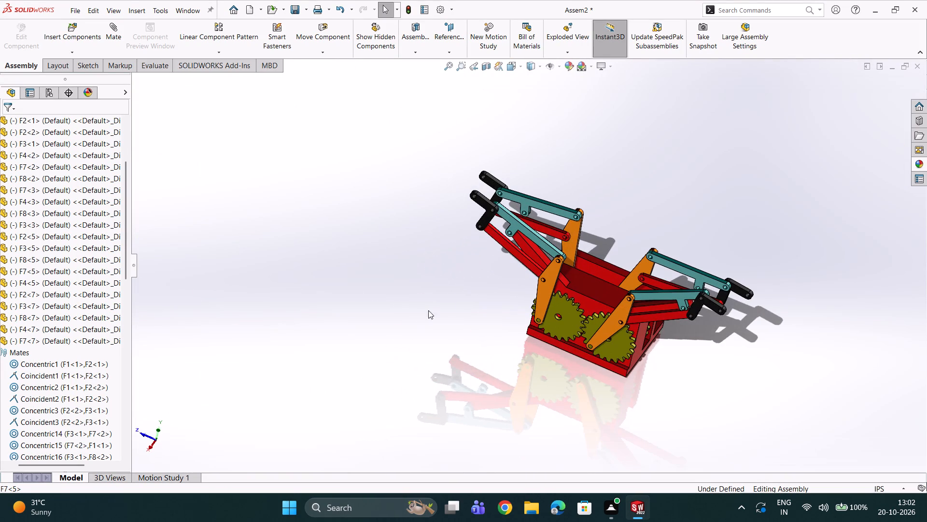
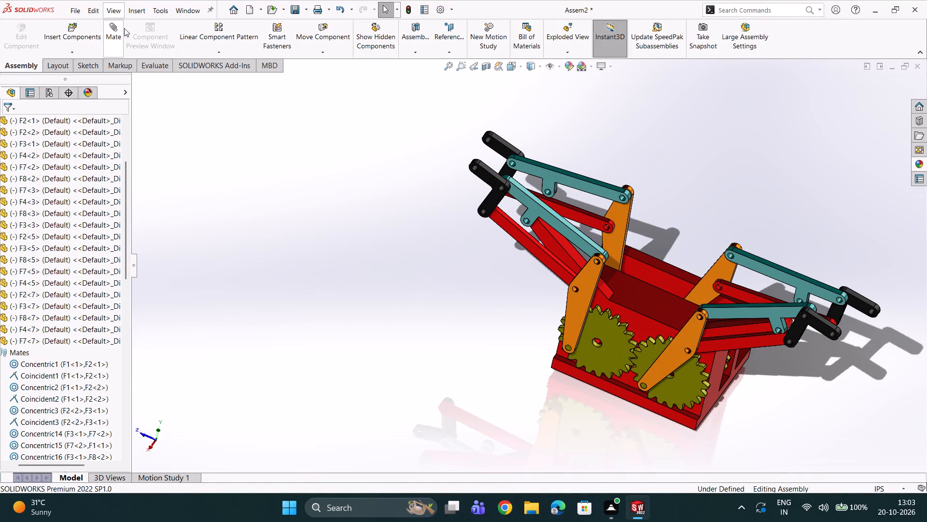
Start a mechanical Gear mate and switch the assembly's units to MMGS (millimeter, gram, second).
{"action": "left_click", "coordinate": [122, 33]}
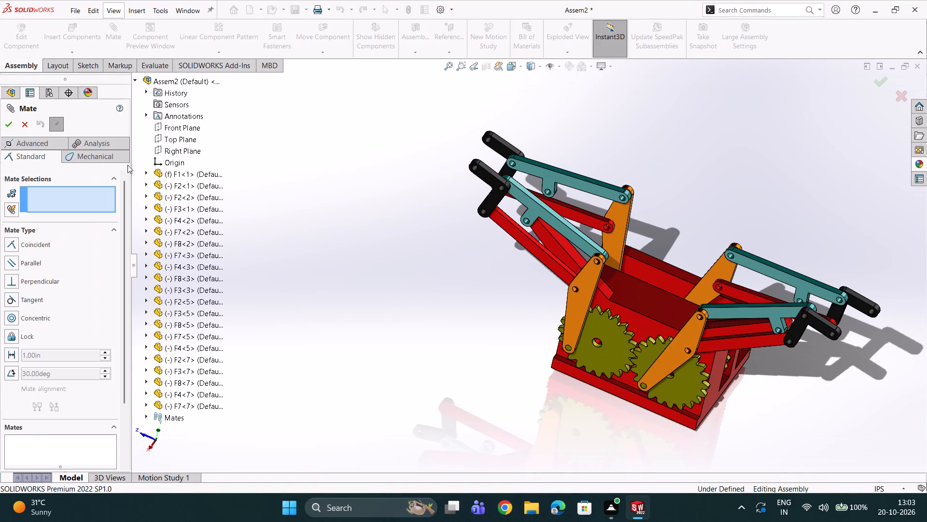
{"action": "left_click", "coordinate": [113, 159]}
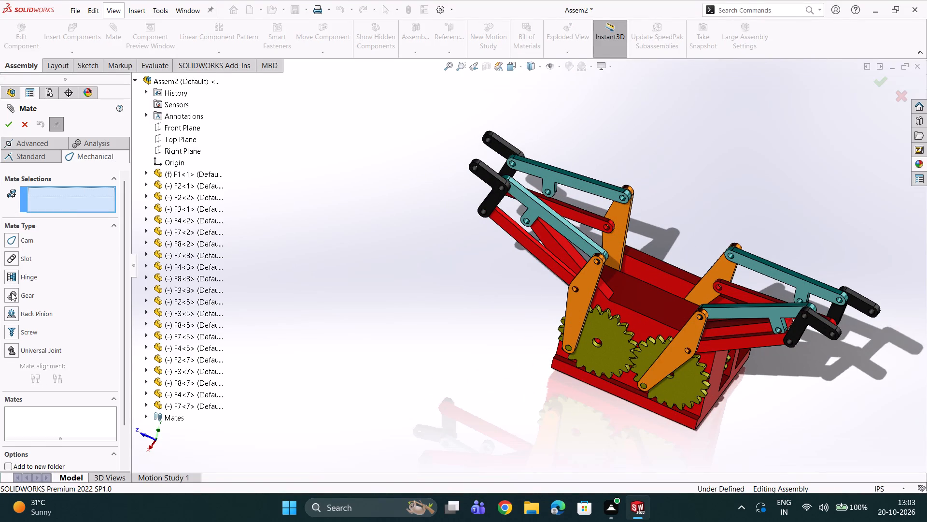
{"action": "left_click", "coordinate": [11, 292]}
{"action": "scroll", "coordinate": [439, 313], "scroll_direction": "down", "scroll_amount": 3}
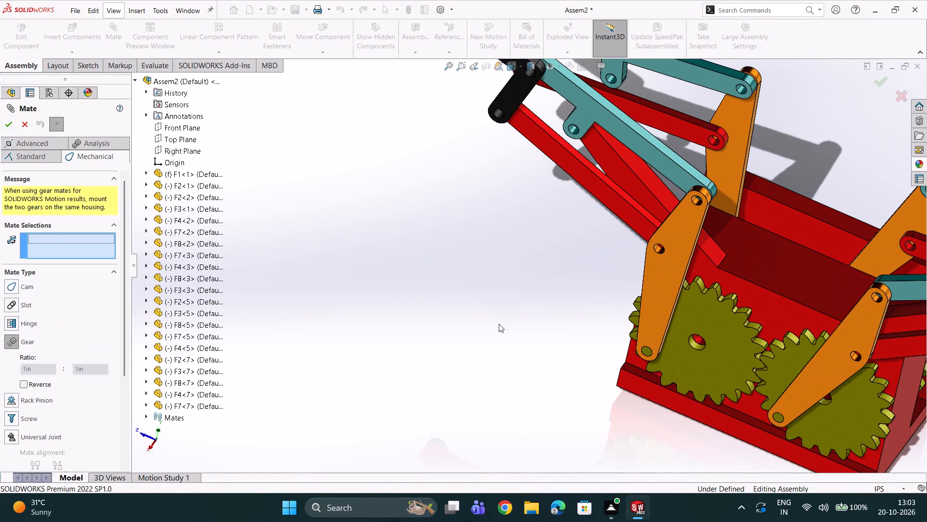
{"action": "left_click", "coordinate": [871, 489]}
{"action": "left_click", "coordinate": [871, 488]}
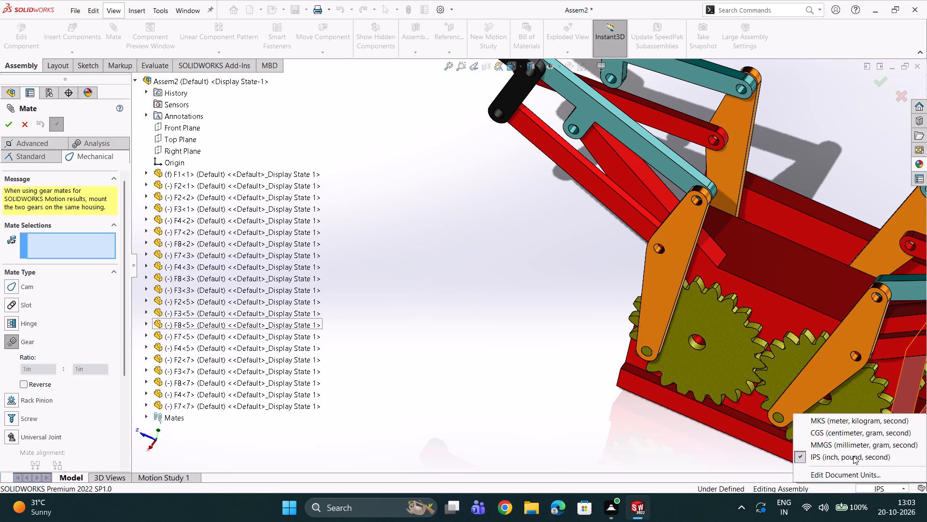
{"action": "left_click", "coordinate": [853, 448]}
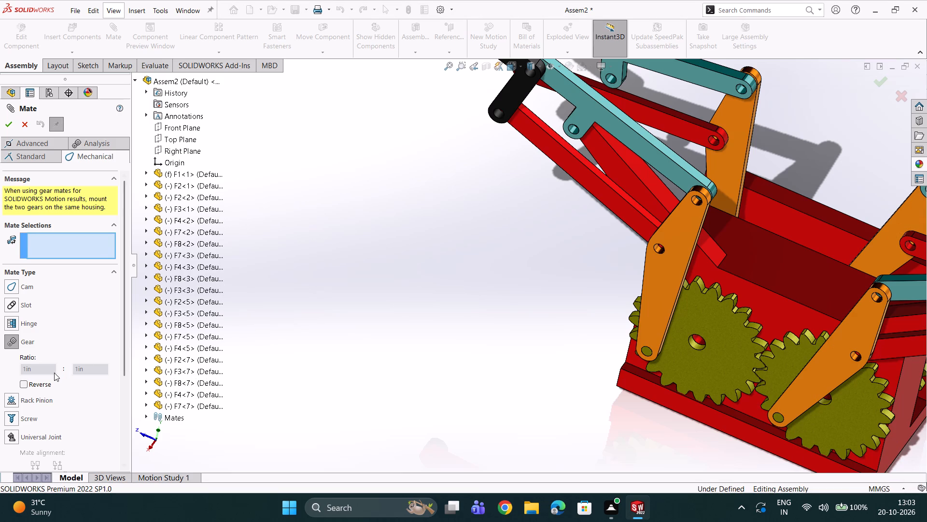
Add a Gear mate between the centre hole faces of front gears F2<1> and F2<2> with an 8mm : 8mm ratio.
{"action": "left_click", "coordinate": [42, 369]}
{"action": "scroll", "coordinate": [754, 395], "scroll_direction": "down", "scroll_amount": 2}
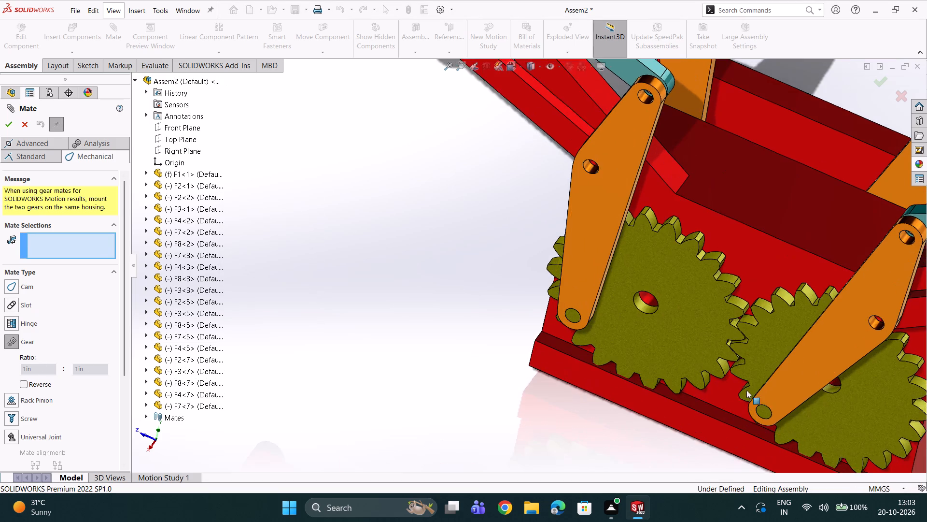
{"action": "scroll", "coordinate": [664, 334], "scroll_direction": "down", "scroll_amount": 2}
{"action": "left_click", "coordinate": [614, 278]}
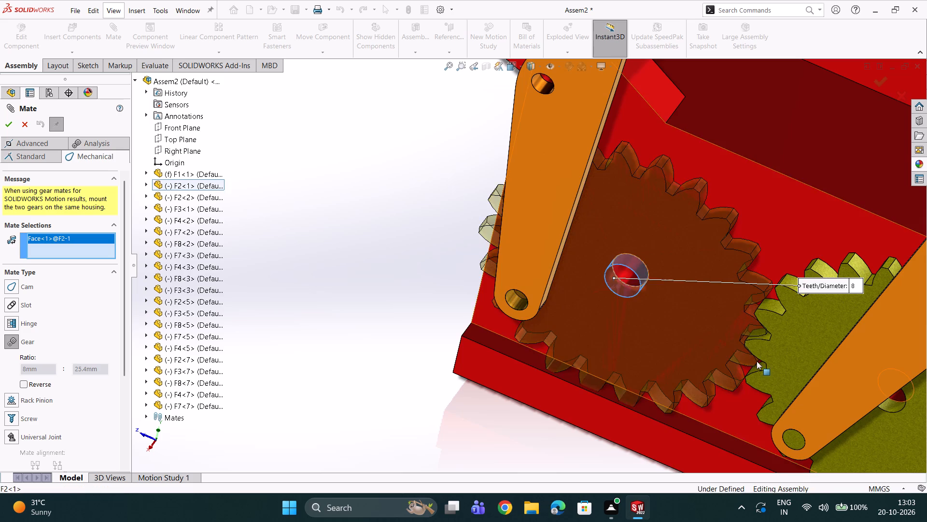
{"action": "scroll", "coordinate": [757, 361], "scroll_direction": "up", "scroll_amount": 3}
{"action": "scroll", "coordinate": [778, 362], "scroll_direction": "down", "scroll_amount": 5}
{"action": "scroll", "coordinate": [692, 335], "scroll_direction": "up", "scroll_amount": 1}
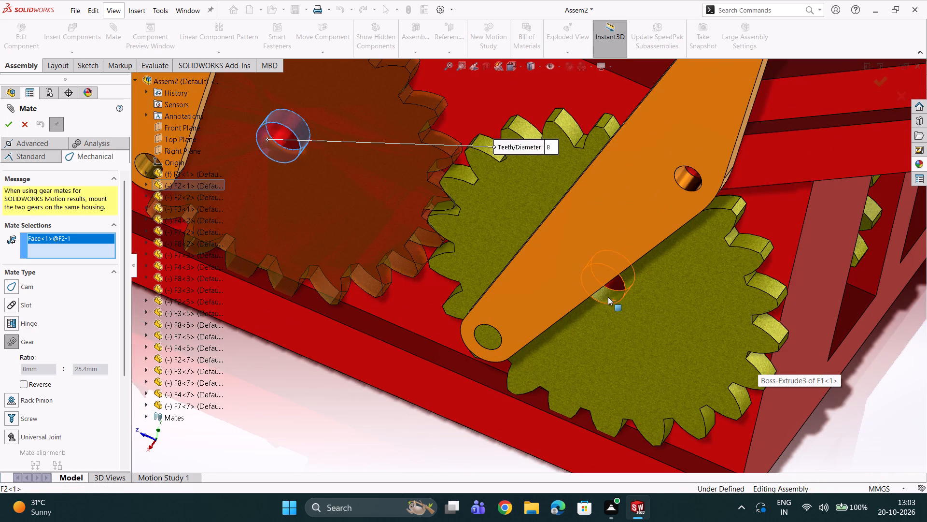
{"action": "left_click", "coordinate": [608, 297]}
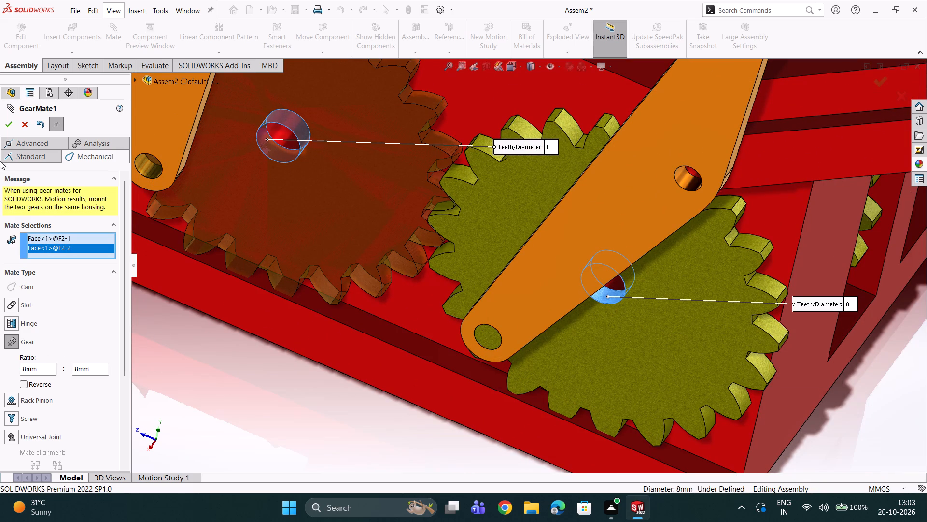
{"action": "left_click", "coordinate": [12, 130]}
Rotate front gear F2<2> to test how its teeth run against F2<1> with the gear mate applied.
{"action": "scroll", "coordinate": [526, 295], "scroll_direction": "up", "scroll_amount": 1}
{"action": "scroll", "coordinate": [526, 288], "scroll_direction": "down", "scroll_amount": 1}
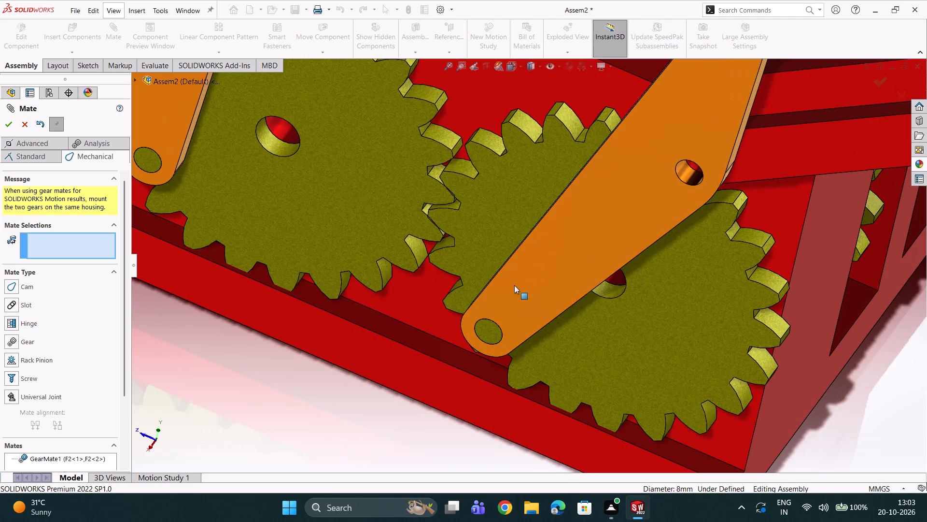
{"action": "middle_click_drag", "start_coordinate": [503, 266], "coordinate": [492, 156]}
{"action": "scroll", "coordinate": [561, 300], "scroll_direction": "down", "scroll_amount": 2}
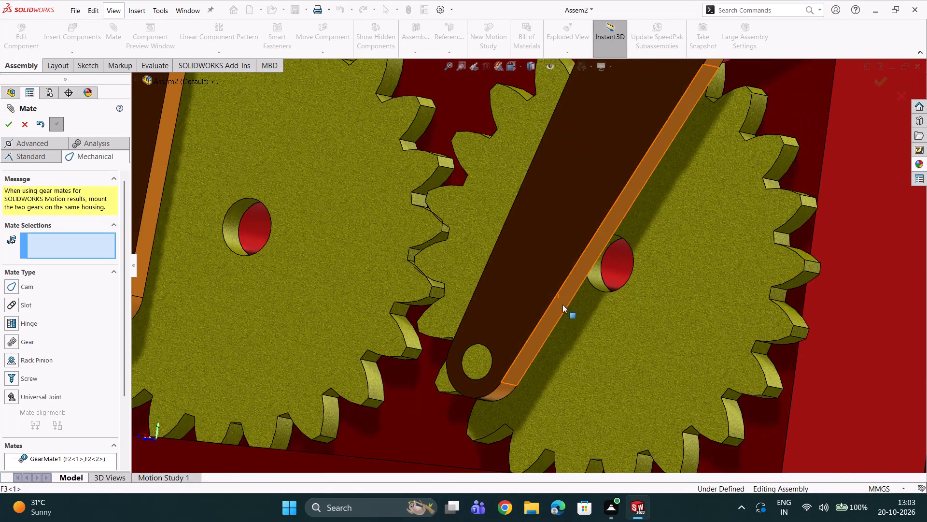
{"action": "left_click_drag", "start_coordinate": [707, 235], "coordinate": [710, 238]}
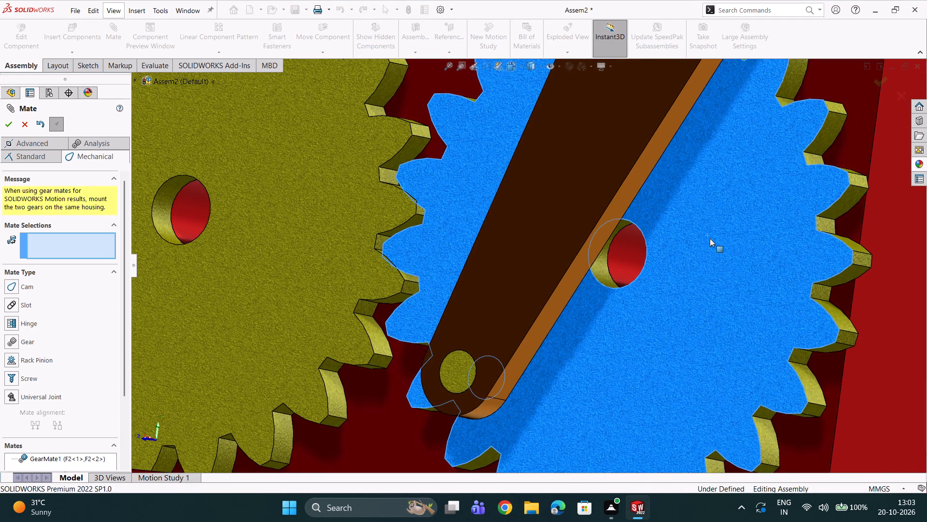
{"action": "left_click_drag", "start_coordinate": [710, 238], "coordinate": [711, 243]}
{"action": "left_click_drag", "start_coordinate": [711, 243], "coordinate": [711, 275]}
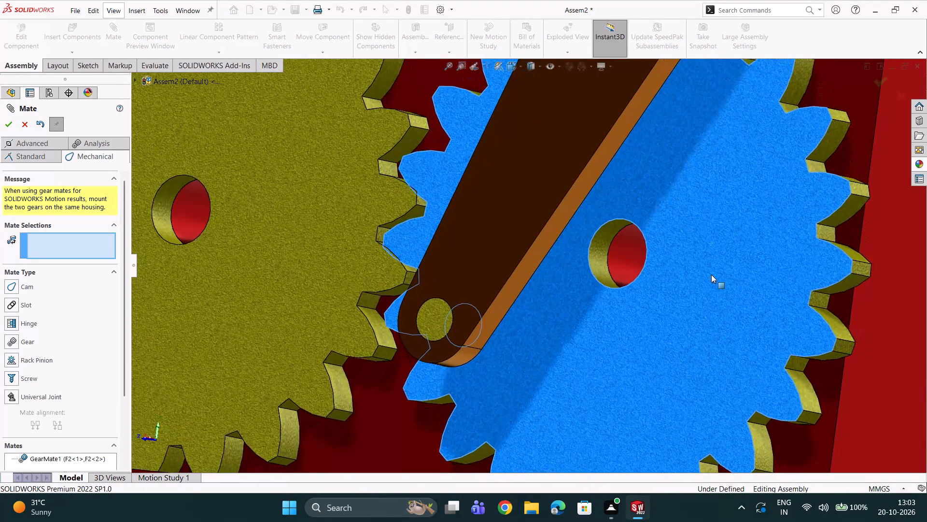
{"action": "left_click_drag", "start_coordinate": [711, 275], "coordinate": [711, 277]}
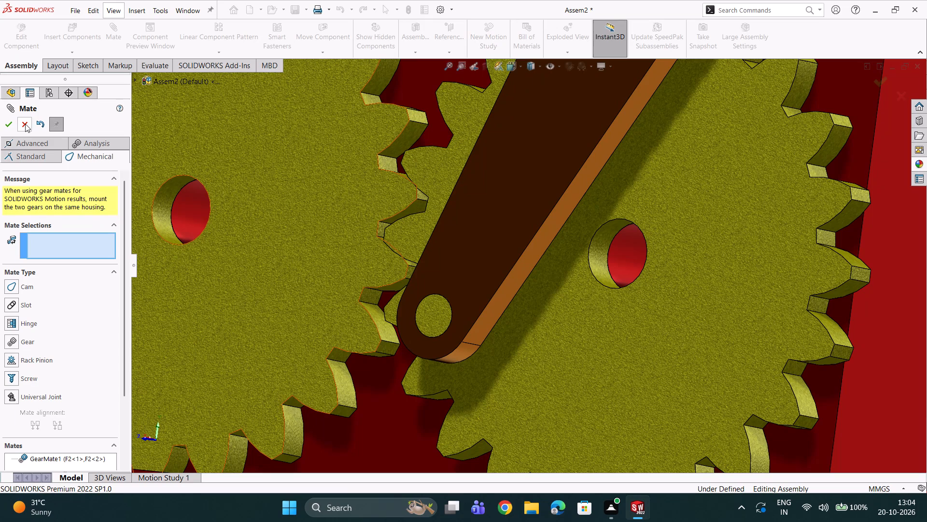
Reopen GearMate1 to review its selected faces and ratio, retry the gear's motion, and close it without changes.
{"action": "scroll", "coordinate": [70, 459], "scroll_direction": "down", "scroll_amount": 2}
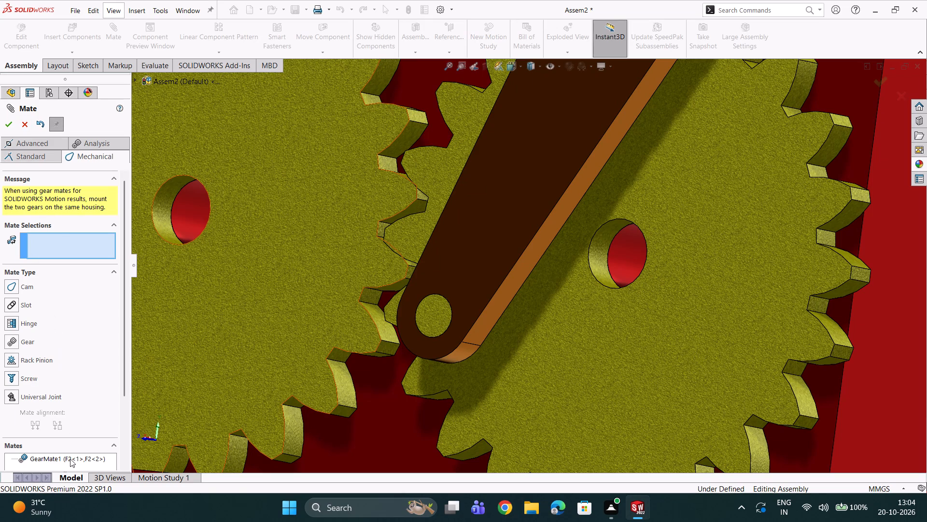
{"action": "scroll", "coordinate": [69, 453], "scroll_direction": "down", "scroll_amount": 1}
{"action": "double_click", "coordinate": [59, 459]}
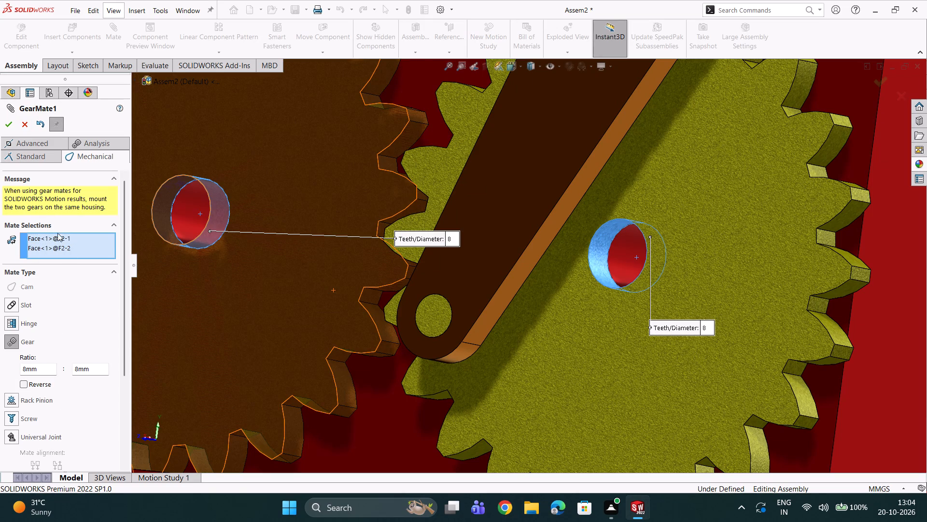
{"action": "scroll", "coordinate": [492, 260], "scroll_direction": "down", "scroll_amount": 1}
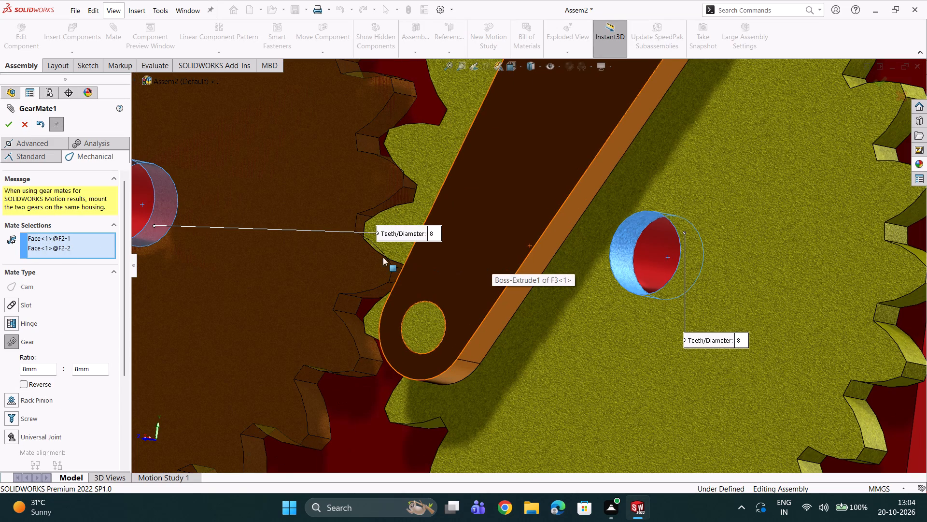
{"action": "left_click_drag", "start_coordinate": [797, 246], "coordinate": [798, 254]}
{"action": "left_click", "coordinate": [798, 254]}
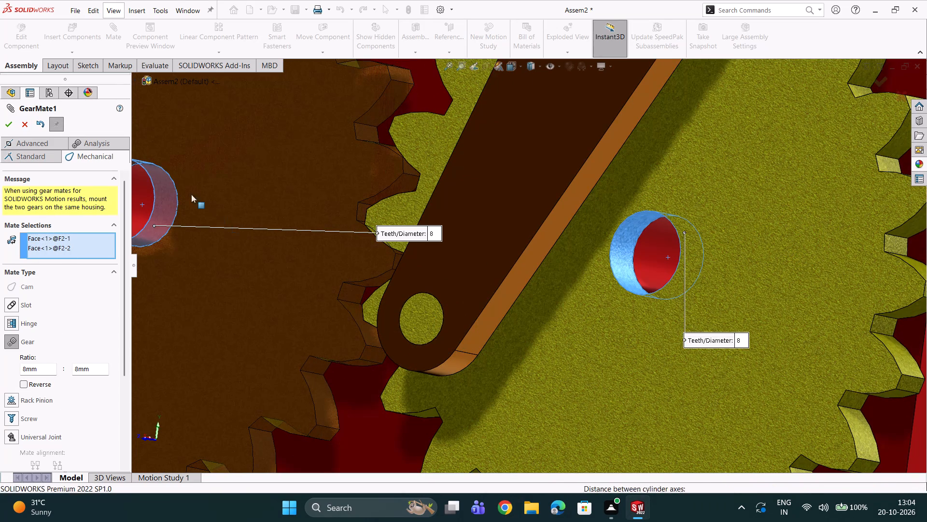
{"action": "left_click", "coordinate": [28, 125]}
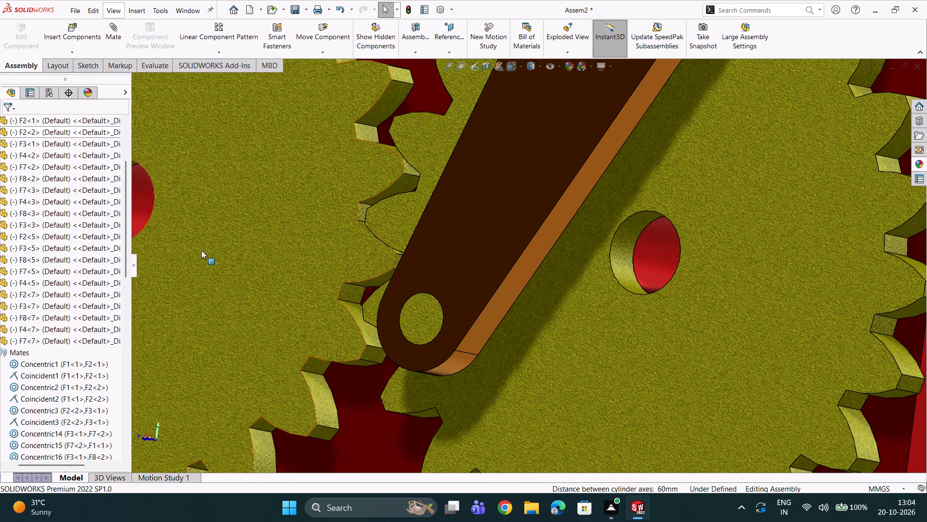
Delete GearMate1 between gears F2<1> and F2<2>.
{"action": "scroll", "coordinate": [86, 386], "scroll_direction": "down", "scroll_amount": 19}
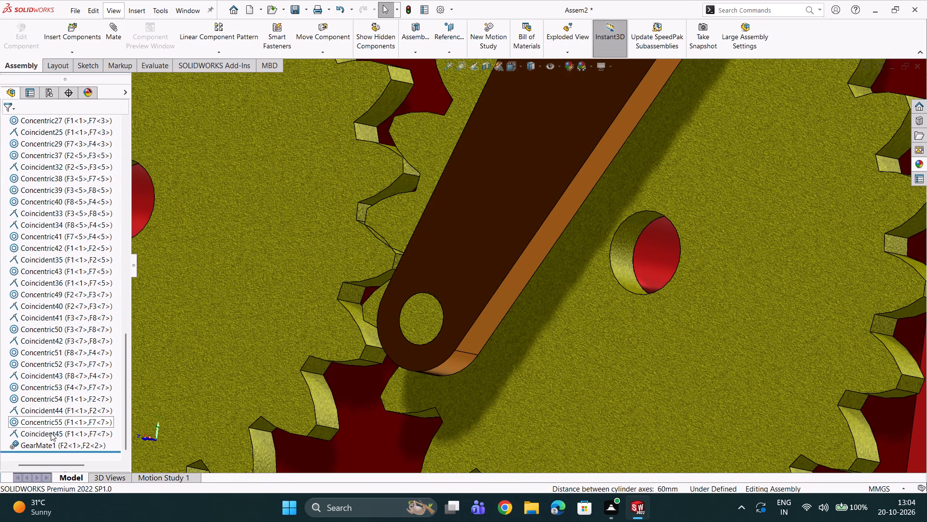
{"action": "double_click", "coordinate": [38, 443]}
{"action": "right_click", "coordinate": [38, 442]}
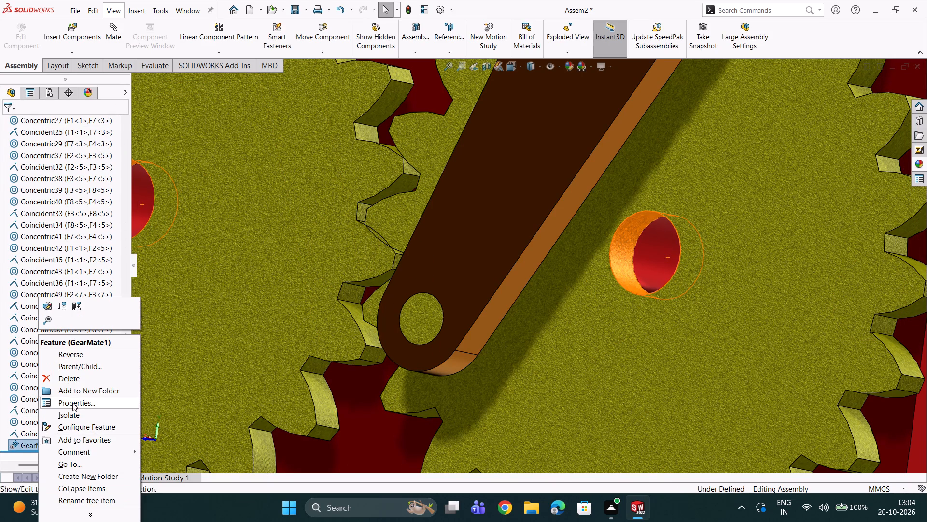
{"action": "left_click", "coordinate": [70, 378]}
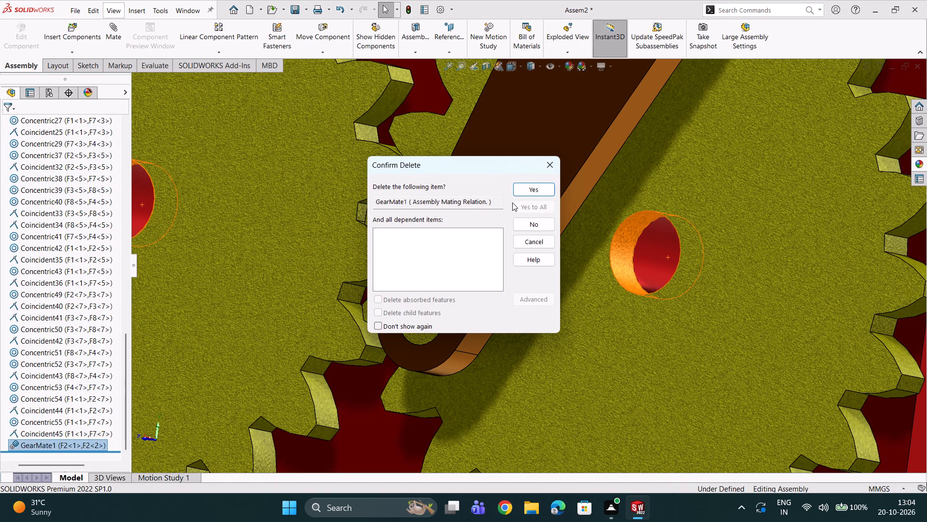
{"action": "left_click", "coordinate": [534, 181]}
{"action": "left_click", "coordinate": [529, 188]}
Turn front gear F2<2> slightly to fit its teeth between those of F2<1>, and check the mesh close up.
{"action": "scroll", "coordinate": [715, 213], "scroll_direction": "up", "scroll_amount": 1}
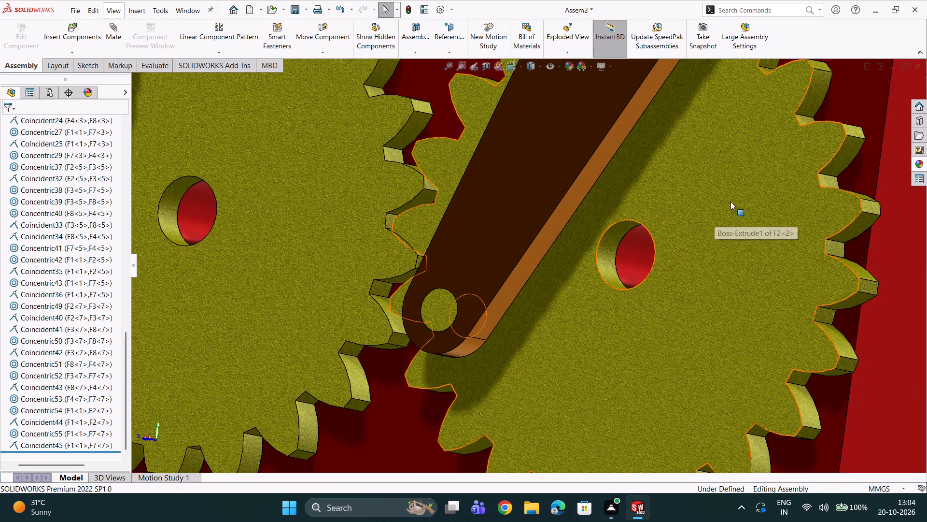
{"action": "left_click", "coordinate": [744, 190]}
{"action": "left_click", "coordinate": [744, 190]}
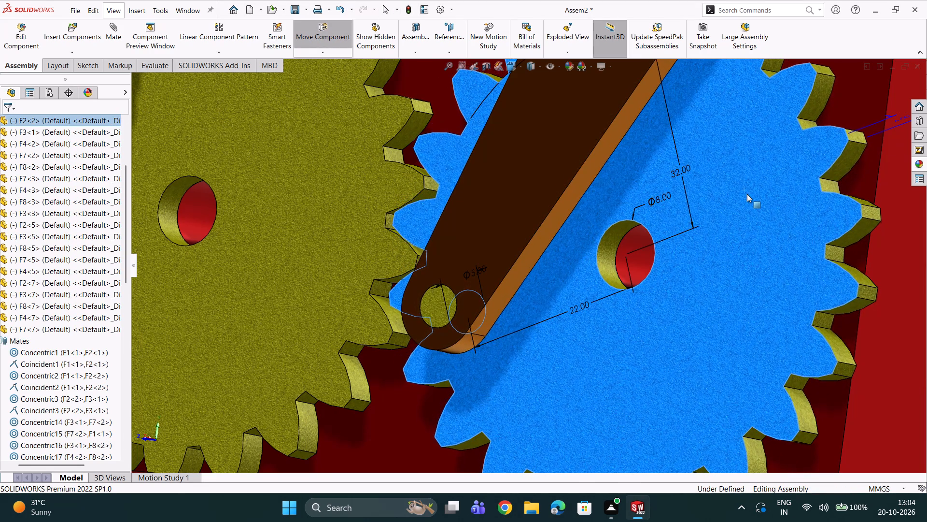
{"action": "scroll", "coordinate": [477, 297], "scroll_direction": "down", "scroll_amount": 2}
{"action": "middle_click_drag", "start_coordinate": [339, 289], "coordinate": [378, 304]}
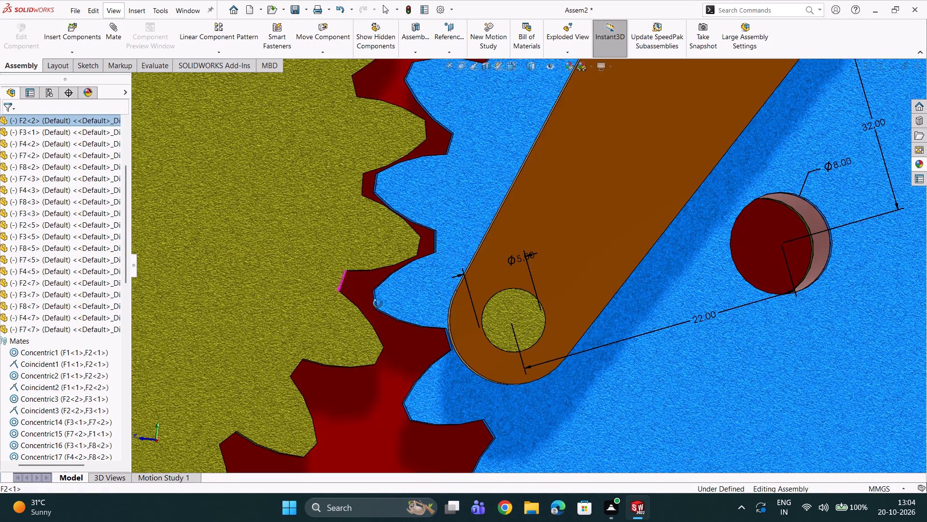
{"action": "middle_click_drag", "start_coordinate": [378, 304], "coordinate": [379, 304]}
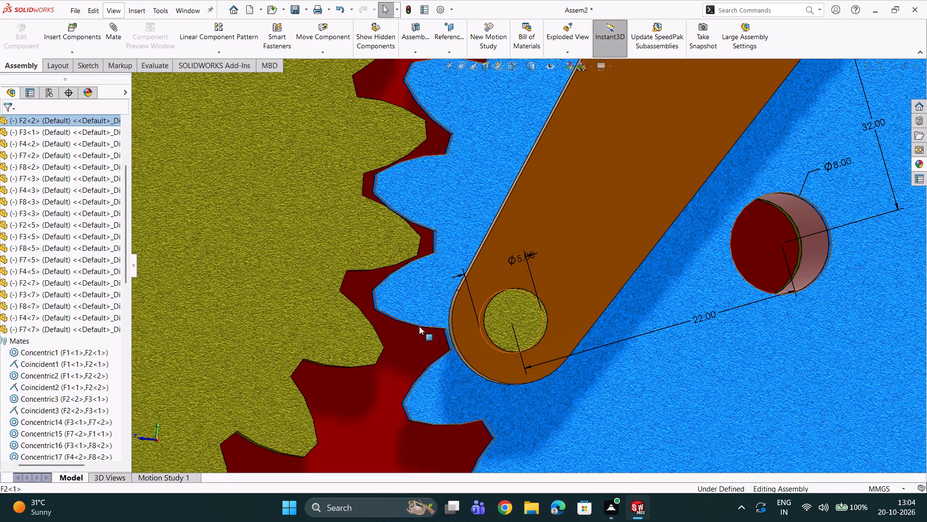
{"action": "left_click", "coordinate": [403, 338]}
{"action": "scroll", "coordinate": [421, 421], "scroll_direction": "up", "scroll_amount": 2}
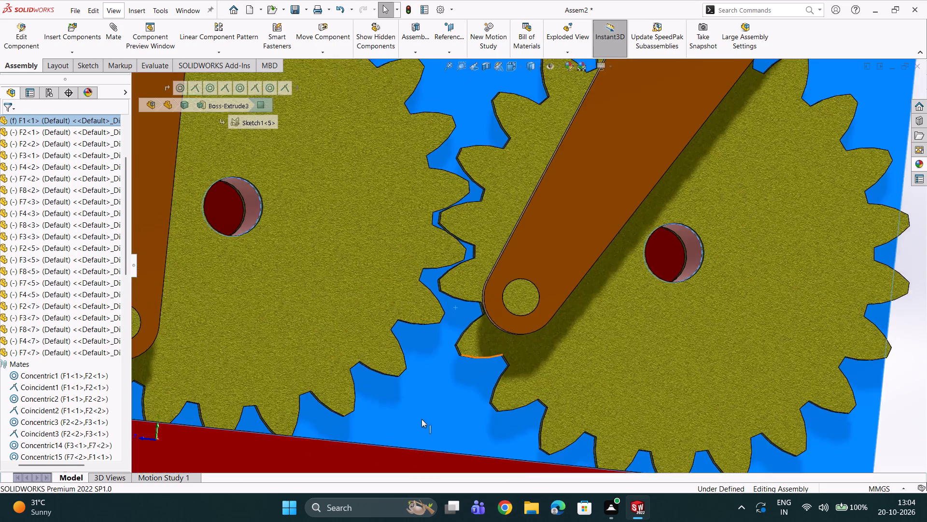
{"action": "scroll", "coordinate": [421, 419], "scroll_direction": "up", "scroll_amount": 4}
{"action": "left_click", "coordinate": [420, 455]}
{"action": "scroll", "coordinate": [431, 429], "scroll_direction": "up", "scroll_amount": 1}
Turn rear gear F2<7> slightly inside the housing slot to adjust how its teeth sit against gear F2<5>.
{"action": "middle_click_drag", "start_coordinate": [461, 334], "coordinate": [457, 356]}
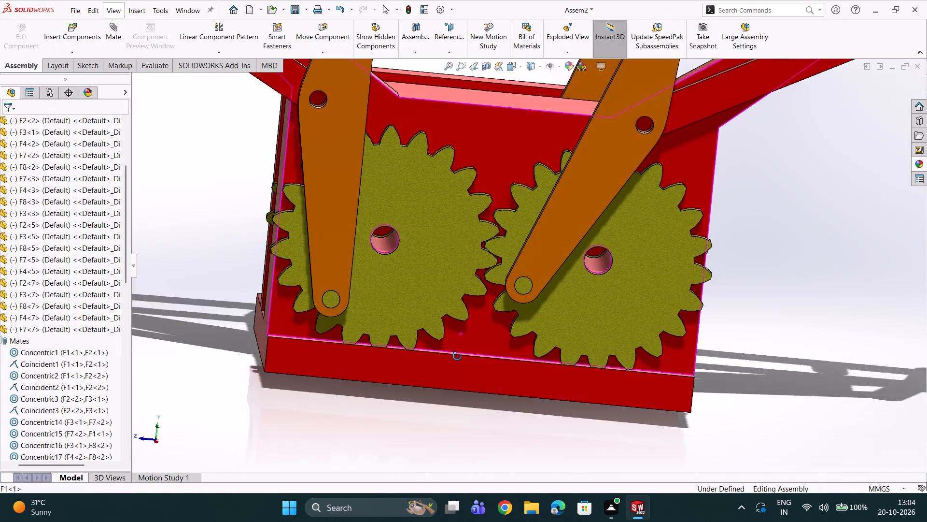
{"action": "middle_click_drag", "start_coordinate": [457, 356], "coordinate": [340, 465]}
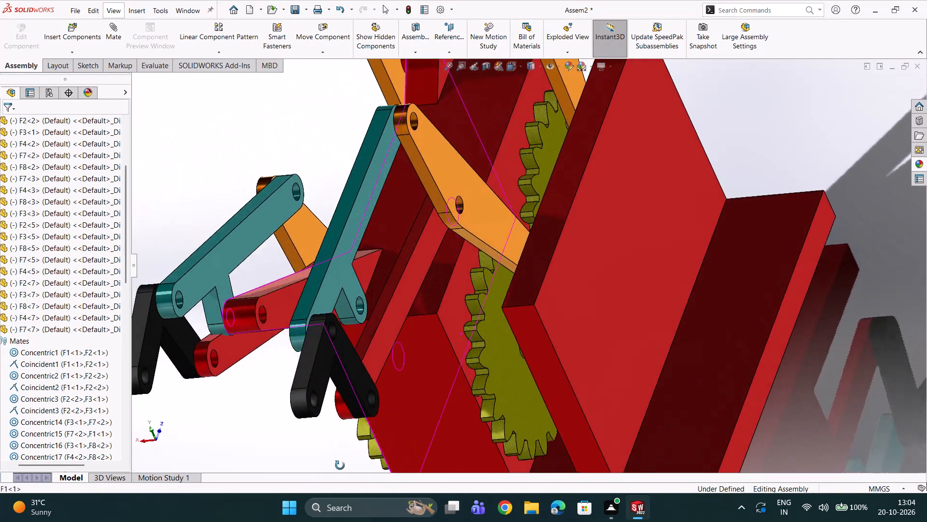
{"action": "middle_click_drag", "start_coordinate": [340, 465], "coordinate": [302, 452]}
{"action": "scroll", "coordinate": [342, 408], "scroll_direction": "down", "scroll_amount": 5}
{"action": "middle_click_drag", "start_coordinate": [386, 345], "coordinate": [405, 316]}
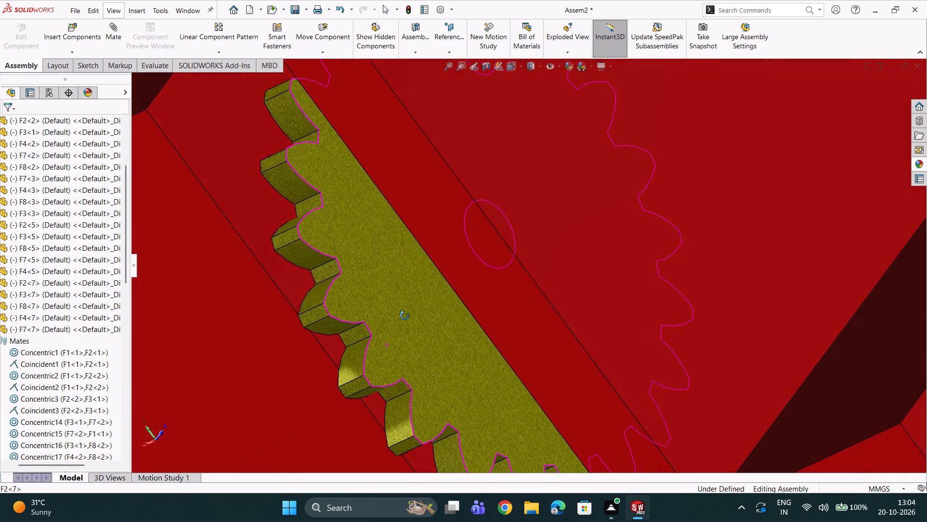
{"action": "middle_click_drag", "start_coordinate": [405, 316], "coordinate": [429, 276]}
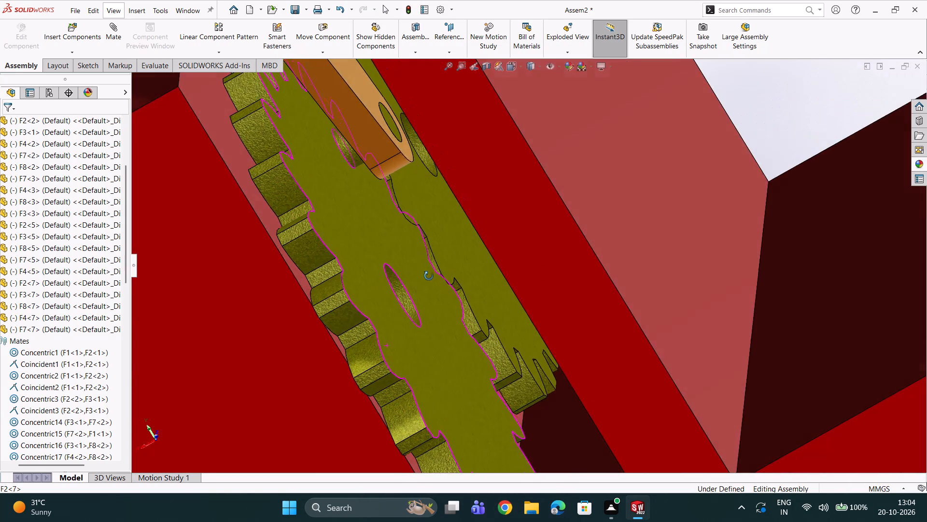
{"action": "middle_click_drag", "start_coordinate": [429, 276], "coordinate": [421, 265]}
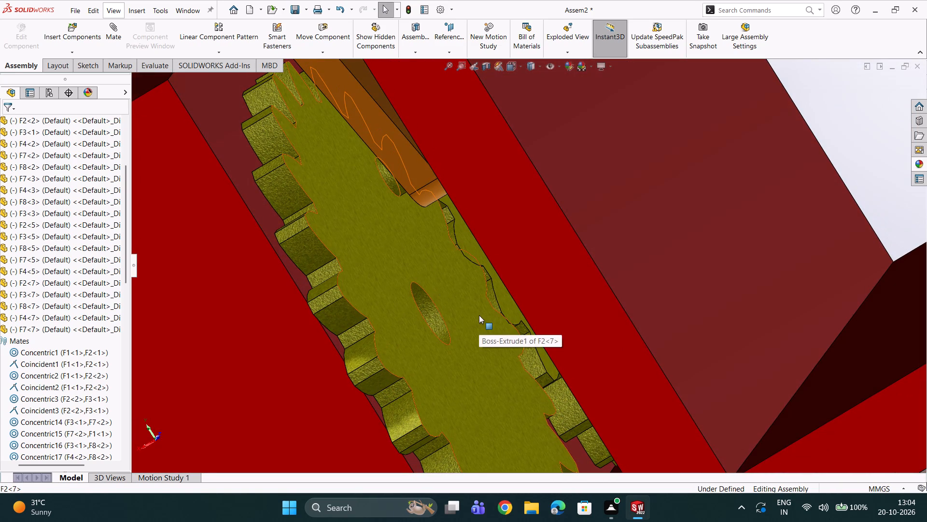
{"action": "left_click", "coordinate": [479, 316]}
{"action": "left_click_drag", "start_coordinate": [479, 316], "coordinate": [464, 335]}
{"action": "left_click", "coordinate": [458, 307]}
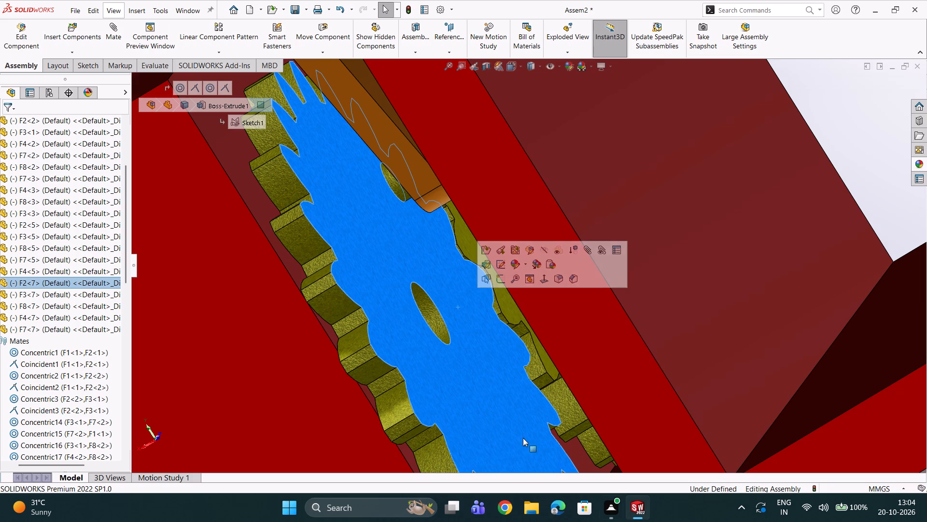
Examine the tooth mesh of rear gears F2<5> and F2<7> through the housing openings, and check the overall linkage.
{"action": "left_click", "coordinate": [828, 366]}
{"action": "scroll", "coordinate": [824, 369], "scroll_direction": "up", "scroll_amount": 2}
{"action": "middle_click_drag", "start_coordinate": [711, 330], "coordinate": [713, 340]}
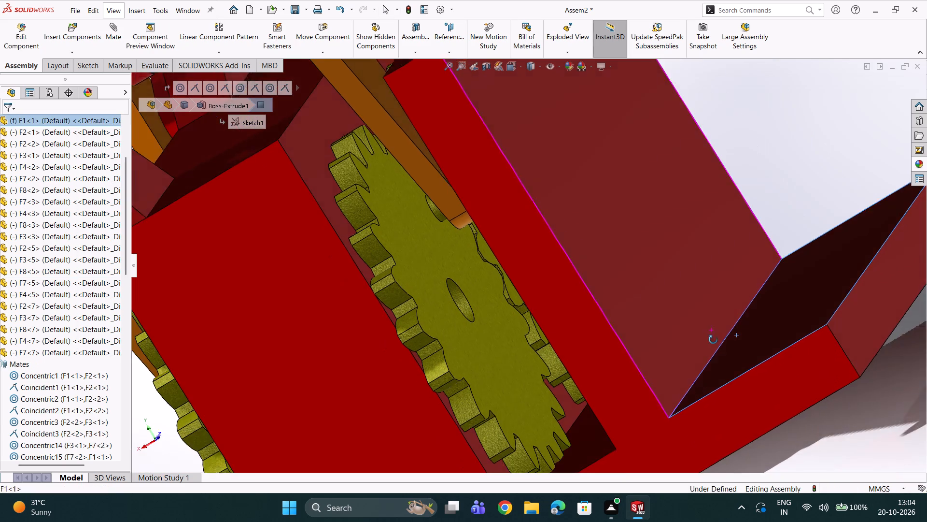
{"action": "middle_click_drag", "start_coordinate": [713, 340], "coordinate": [667, 469]}
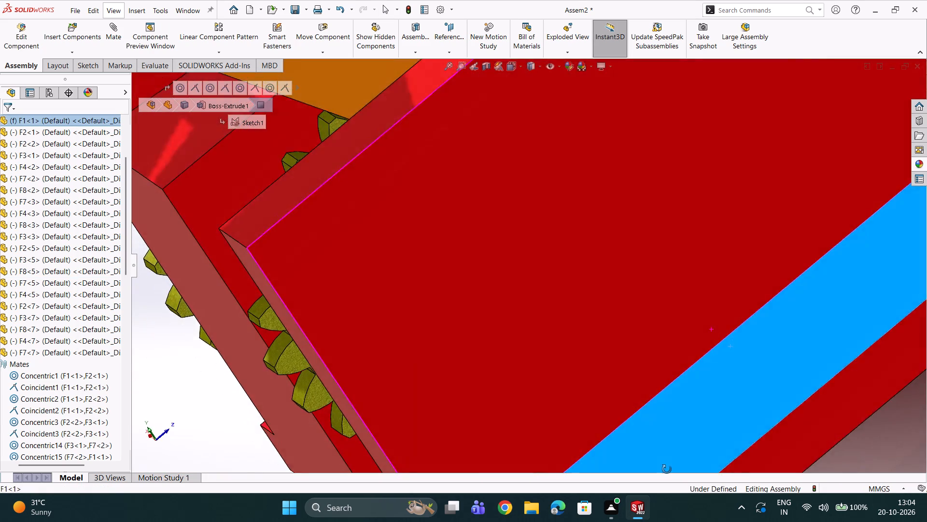
{"action": "middle_click_drag", "start_coordinate": [667, 469], "coordinate": [676, 500]}
{"action": "scroll", "coordinate": [592, 236], "scroll_direction": "down", "scroll_amount": 2}
{"action": "middle_click_drag", "start_coordinate": [526, 143], "coordinate": [541, 175]}
{"action": "scroll", "coordinate": [541, 175], "scroll_direction": "up", "scroll_amount": 3}
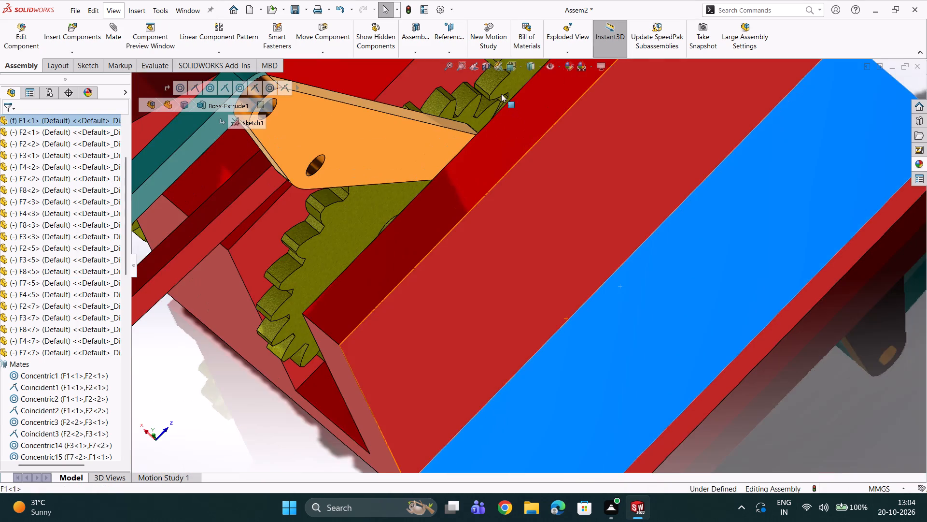
{"action": "scroll", "coordinate": [501, 94], "scroll_direction": "up", "scroll_amount": 1}
{"action": "scroll", "coordinate": [529, 137], "scroll_direction": "down", "scroll_amount": 6}
{"action": "middle_click_drag", "start_coordinate": [502, 141], "coordinate": [504, 149]}
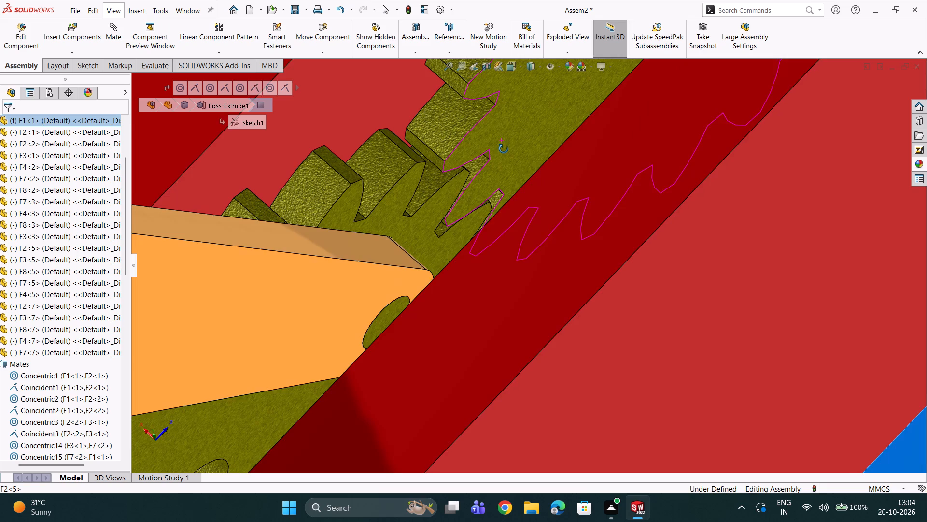
{"action": "middle_click_drag", "start_coordinate": [504, 149], "coordinate": [443, 116]}
{"action": "scroll", "coordinate": [440, 144], "scroll_direction": "up", "scroll_amount": 5}
{"action": "scroll", "coordinate": [447, 233], "scroll_direction": "up", "scroll_amount": 4}
{"action": "left_click", "coordinate": [852, 130]}
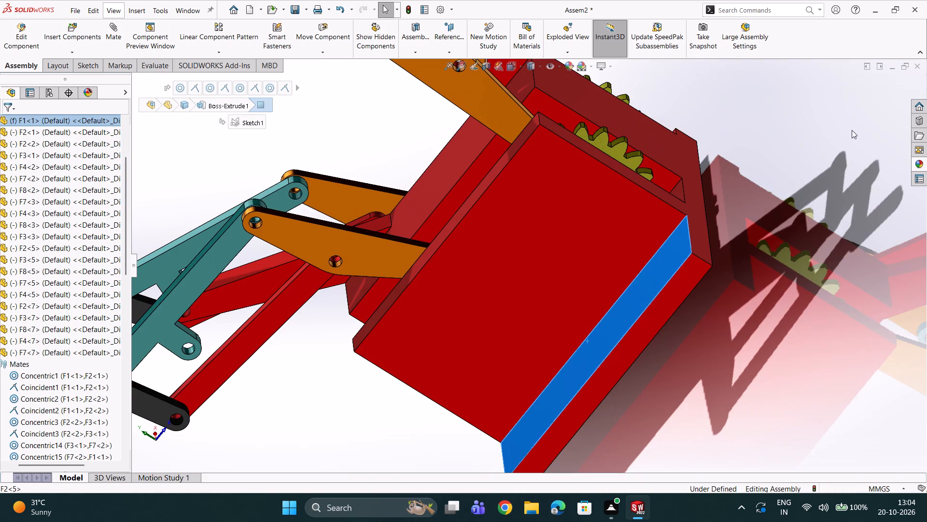
{"action": "scroll", "coordinate": [797, 171], "scroll_direction": "up", "scroll_amount": 5}
{"action": "middle_click_drag", "start_coordinate": [720, 197], "coordinate": [837, 82]}
{"action": "scroll", "coordinate": [332, 297], "scroll_direction": "up", "scroll_amount": 2}
{"action": "middle_click_drag", "start_coordinate": [339, 296], "coordinate": [458, 317]}
{"action": "scroll", "coordinate": [445, 319], "scroll_direction": "down", "scroll_amount": 5}
{"action": "middle_click_drag", "start_coordinate": [458, 317], "coordinate": [447, 319]}
{"action": "middle_click_drag", "start_coordinate": [477, 251], "coordinate": [437, 312]}
{"action": "scroll", "coordinate": [446, 272], "scroll_direction": "down", "scroll_amount": 3}
{"action": "scroll", "coordinate": [436, 270], "scroll_direction": "up", "scroll_amount": 4}
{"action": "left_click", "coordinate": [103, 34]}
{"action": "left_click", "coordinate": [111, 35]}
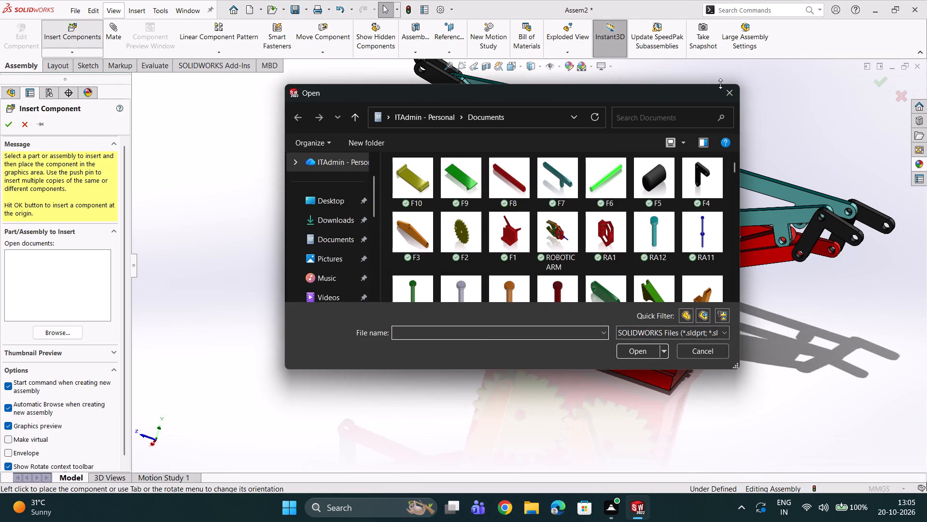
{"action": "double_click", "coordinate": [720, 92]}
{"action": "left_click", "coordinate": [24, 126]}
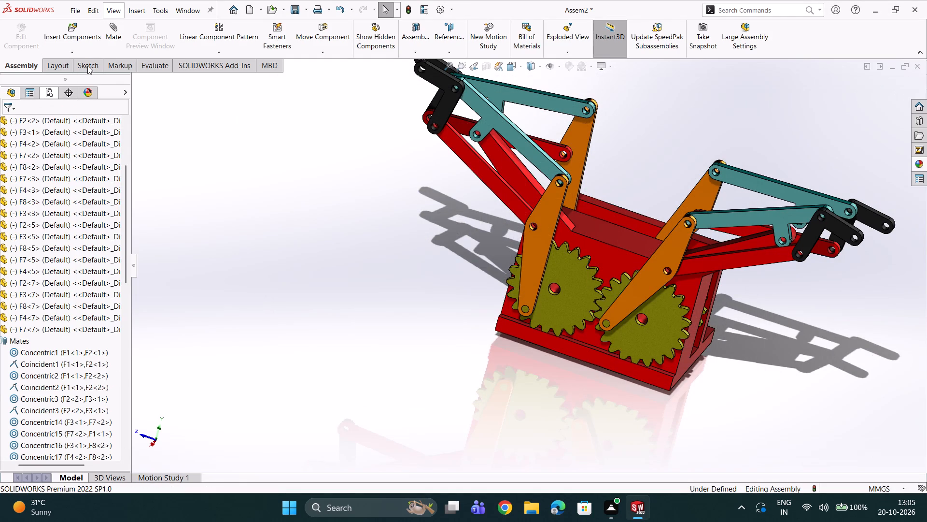
Add a gear mate between the centre bore faces of front gears F2<1> and F2<2> with an 8mm : 8mm ratio.
{"action": "left_click", "coordinate": [112, 31]}
{"action": "scroll", "coordinate": [608, 341], "scroll_direction": "down", "scroll_amount": 2}
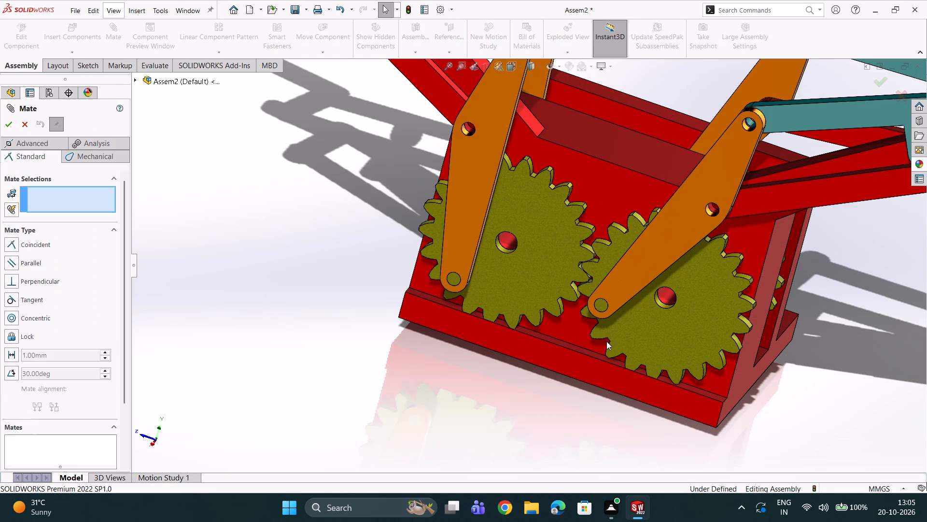
{"action": "left_click", "coordinate": [76, 158]}
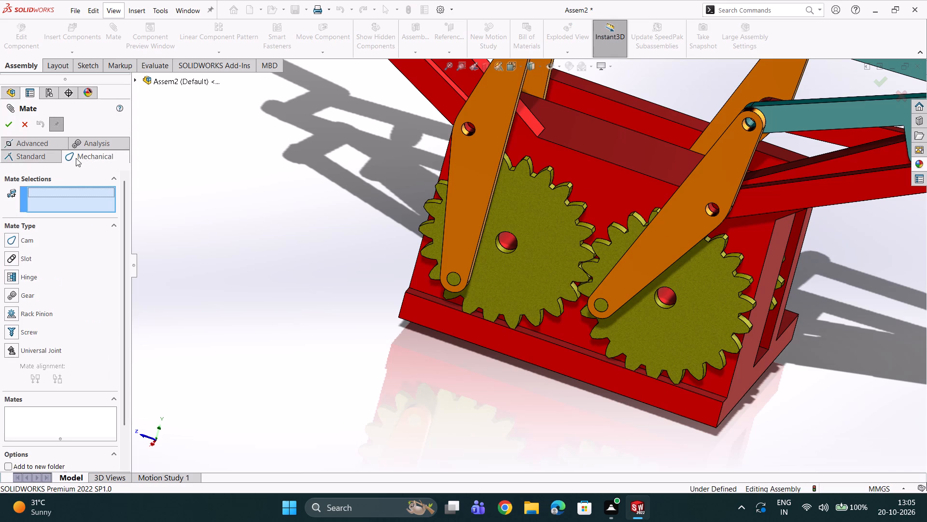
{"action": "left_click", "coordinate": [14, 299]}
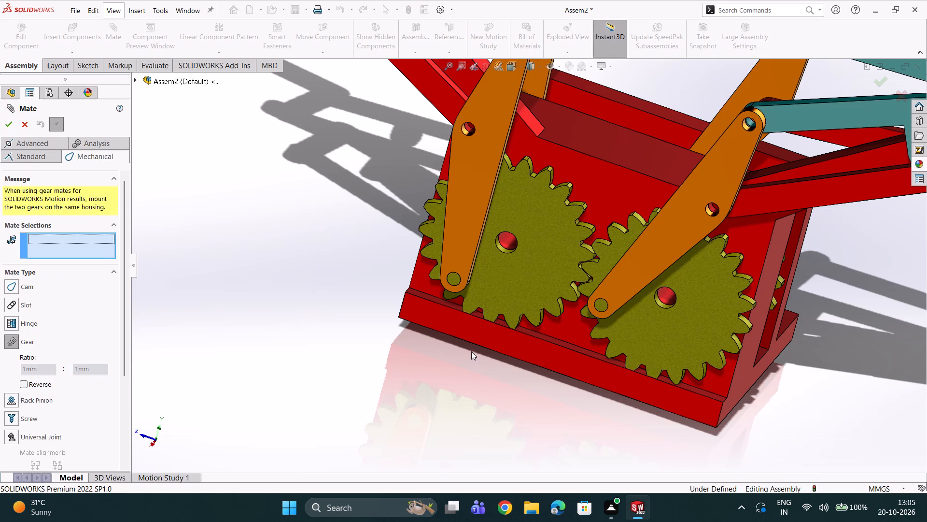
{"action": "left_click", "coordinate": [529, 285]}
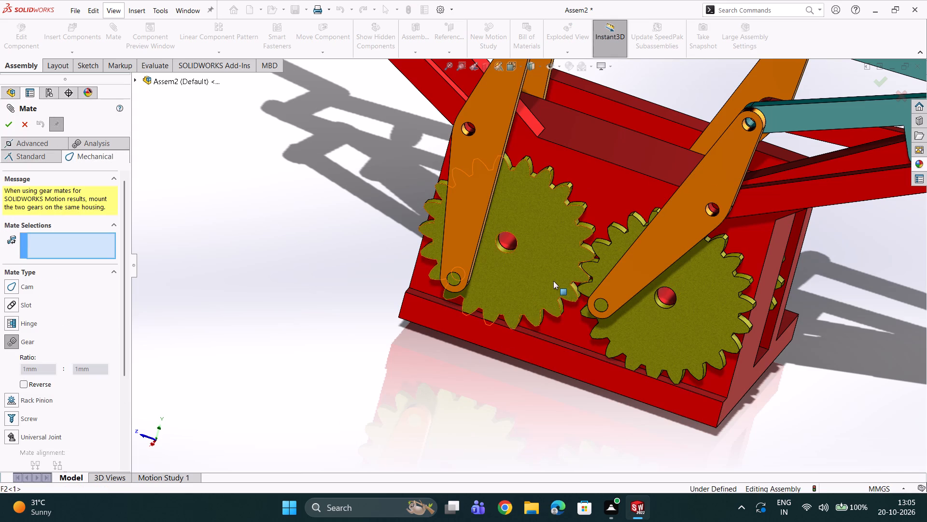
{"action": "left_click", "coordinate": [550, 280]}
{"action": "scroll", "coordinate": [516, 261], "scroll_direction": "down", "scroll_amount": 2}
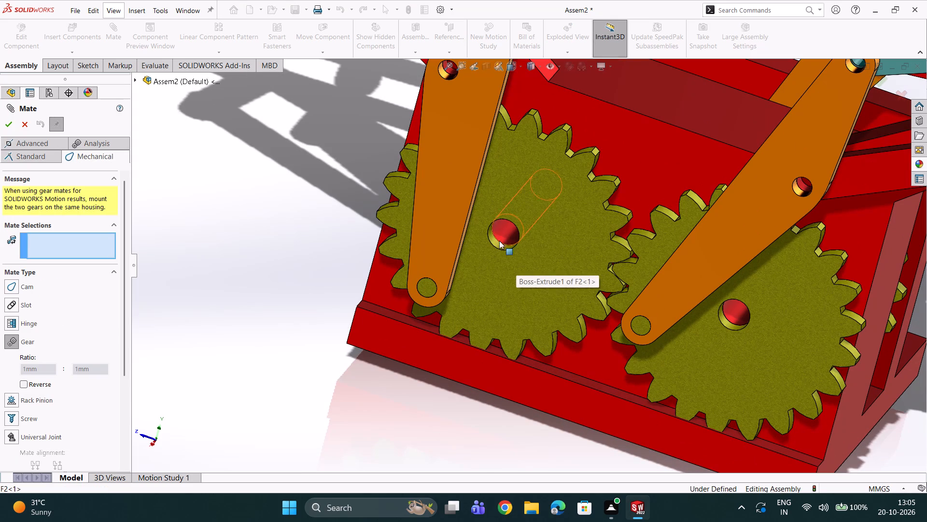
{"action": "left_click", "coordinate": [496, 245]}
{"action": "scroll", "coordinate": [741, 327], "scroll_direction": "down", "scroll_amount": 2}
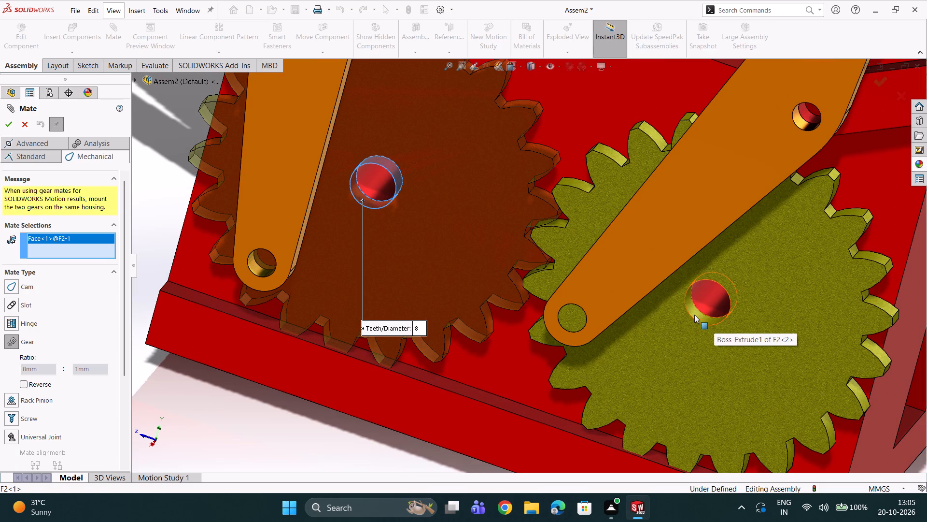
{"action": "double_click", "coordinate": [694, 315]}
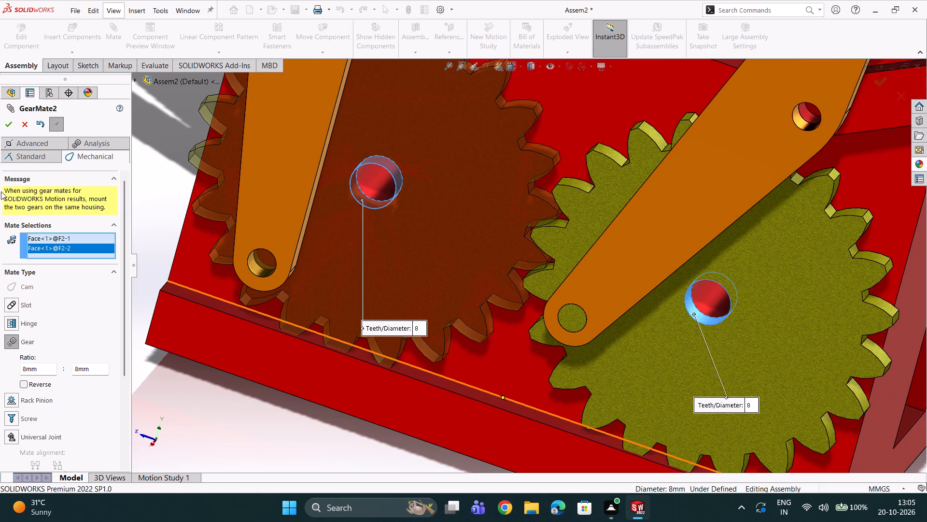
{"action": "left_click", "coordinate": [11, 129]}
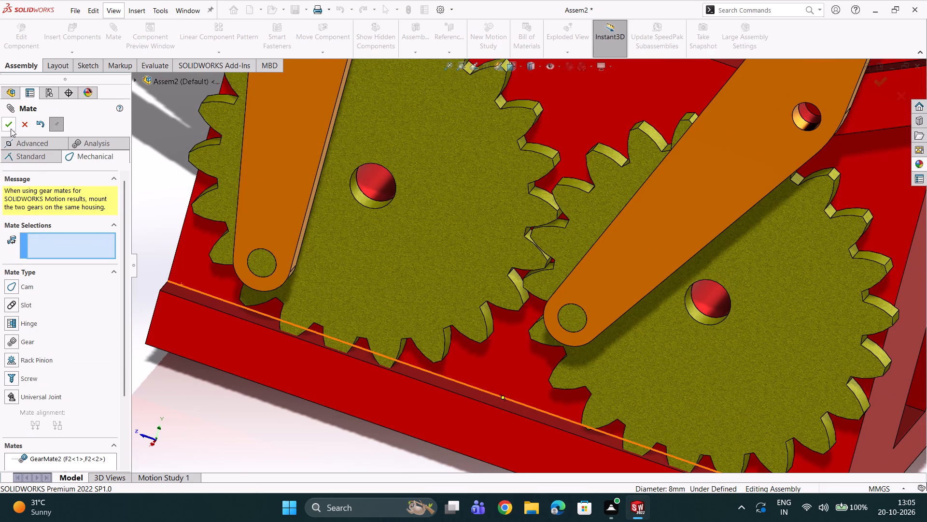
Set up a second gear mate on the centre bore faces of rear gears F2<7> and F2<5> with an 8mm : 8mm ratio.
{"action": "scroll", "coordinate": [191, 186], "scroll_direction": "up", "scroll_amount": 3}
{"action": "scroll", "coordinate": [362, 254], "scroll_direction": "up", "scroll_amount": 1}
{"action": "middle_click_drag", "start_coordinate": [362, 254], "coordinate": [256, 260]}
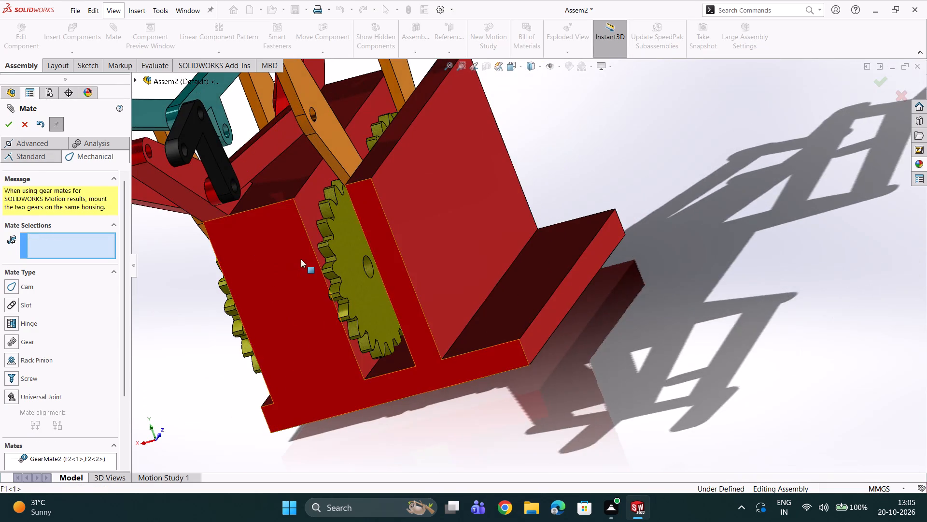
{"action": "scroll", "coordinate": [301, 259], "scroll_direction": "down", "scroll_amount": 2}
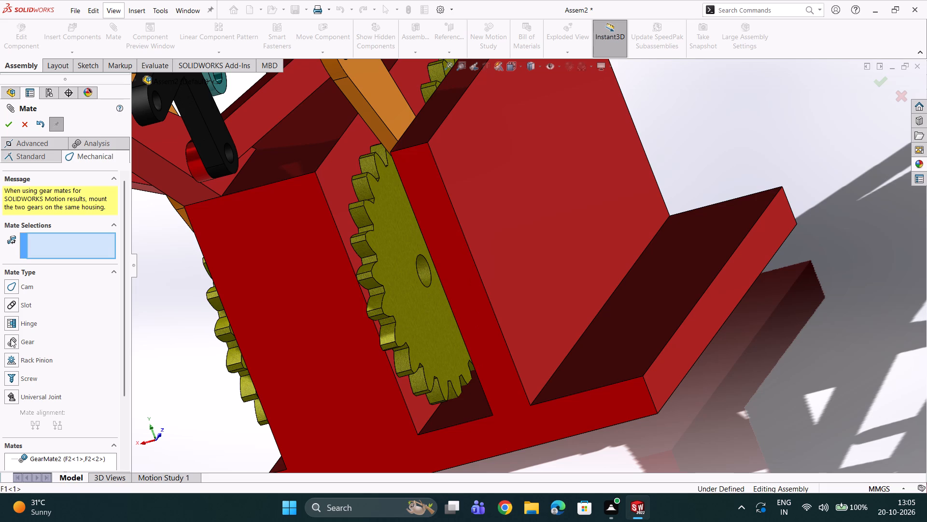
{"action": "left_click", "coordinate": [11, 339]}
{"action": "scroll", "coordinate": [361, 307], "scroll_direction": "down", "scroll_amount": 3}
{"action": "scroll", "coordinate": [463, 272], "scroll_direction": "down", "scroll_amount": 1}
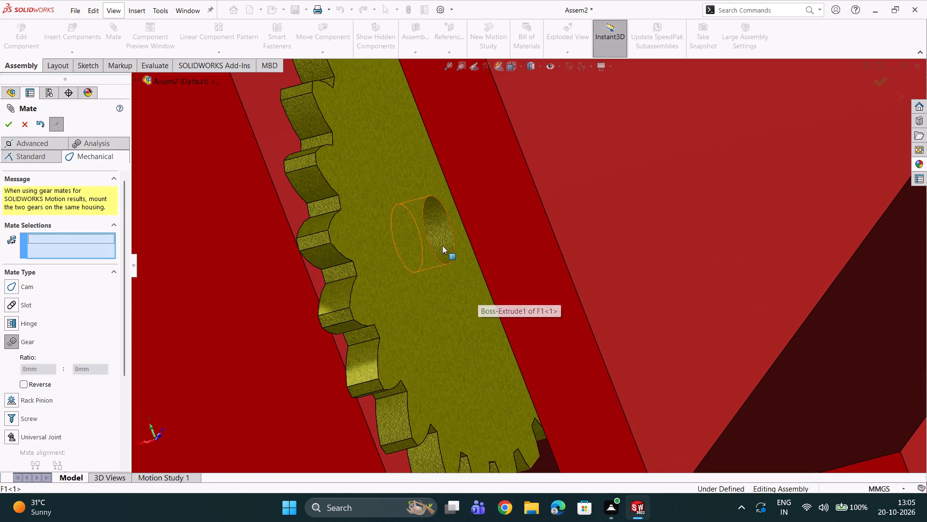
{"action": "left_click", "coordinate": [442, 246]}
{"action": "scroll", "coordinate": [443, 243], "scroll_direction": "up", "scroll_amount": 3}
{"action": "middle_click_drag", "start_coordinate": [454, 215], "coordinate": [401, 298]}
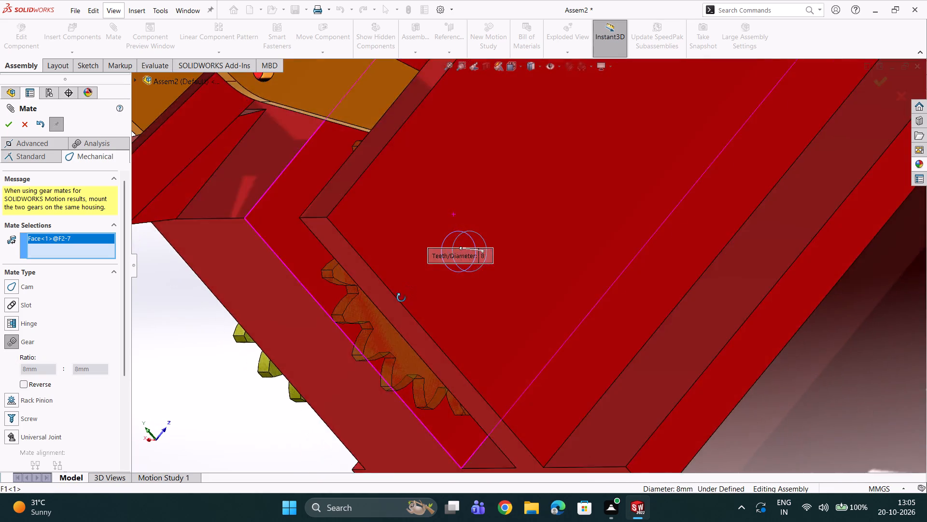
{"action": "middle_click_drag", "start_coordinate": [401, 298], "coordinate": [381, 313]}
{"action": "scroll", "coordinate": [434, 237], "scroll_direction": "up", "scroll_amount": 5}
{"action": "scroll", "coordinate": [476, 194], "scroll_direction": "up", "scroll_amount": 1}
{"action": "middle_click_drag", "start_coordinate": [492, 181], "coordinate": [463, 238]}
{"action": "scroll", "coordinate": [463, 238], "scroll_direction": "down", "scroll_amount": 4}
{"action": "middle_click_drag", "start_coordinate": [640, 168], "coordinate": [638, 178]}
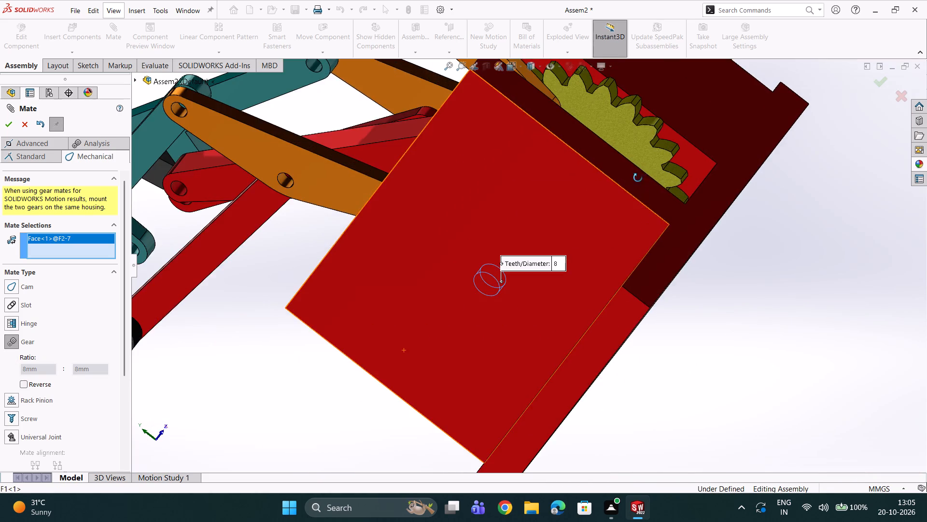
{"action": "middle_click_drag", "start_coordinate": [638, 178], "coordinate": [608, 224]}
{"action": "scroll", "coordinate": [646, 144], "scroll_direction": "down", "scroll_amount": 6}
{"action": "double_click", "coordinate": [598, 145]}
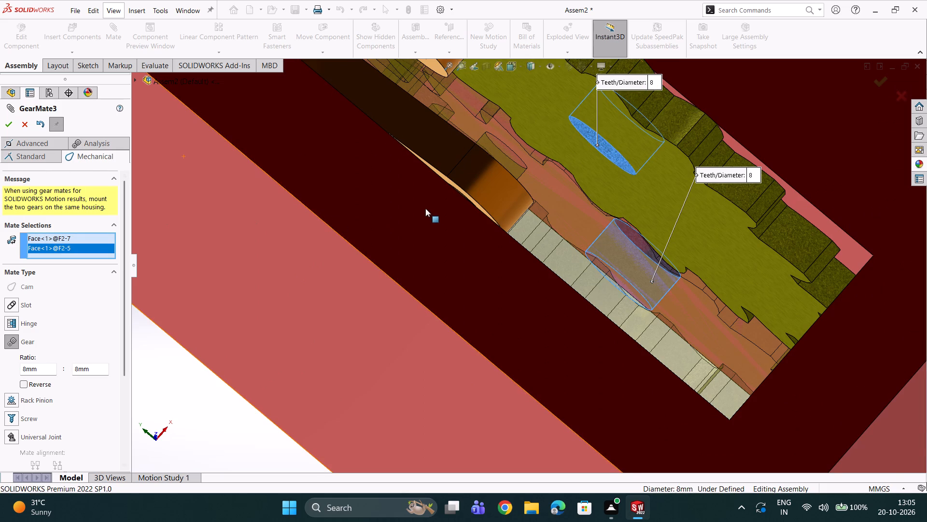
Inspect rear gears F2<7> and F2<5> around the housing and accept the 8mm : 8mm gear mate between their bores.
{"action": "middle_click_drag", "start_coordinate": [429, 206], "coordinate": [441, 198]}
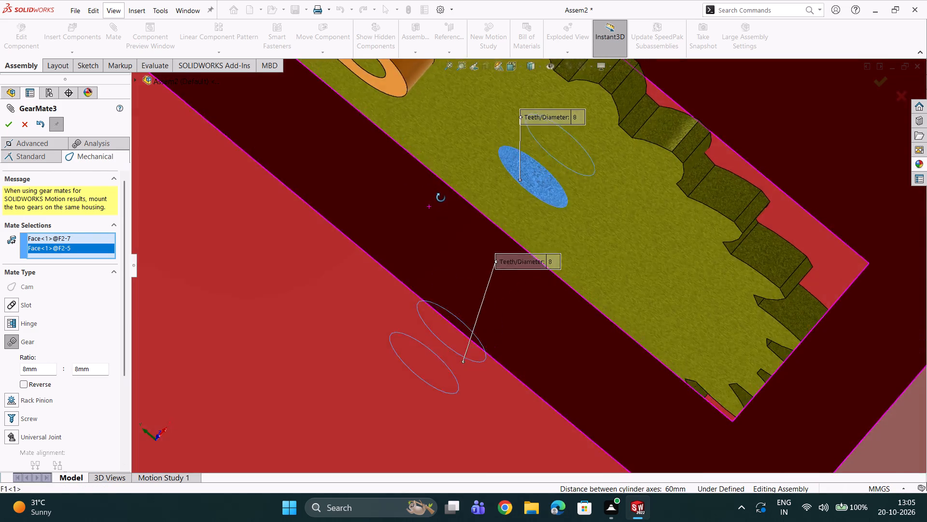
{"action": "middle_click_drag", "start_coordinate": [441, 198], "coordinate": [444, 220]}
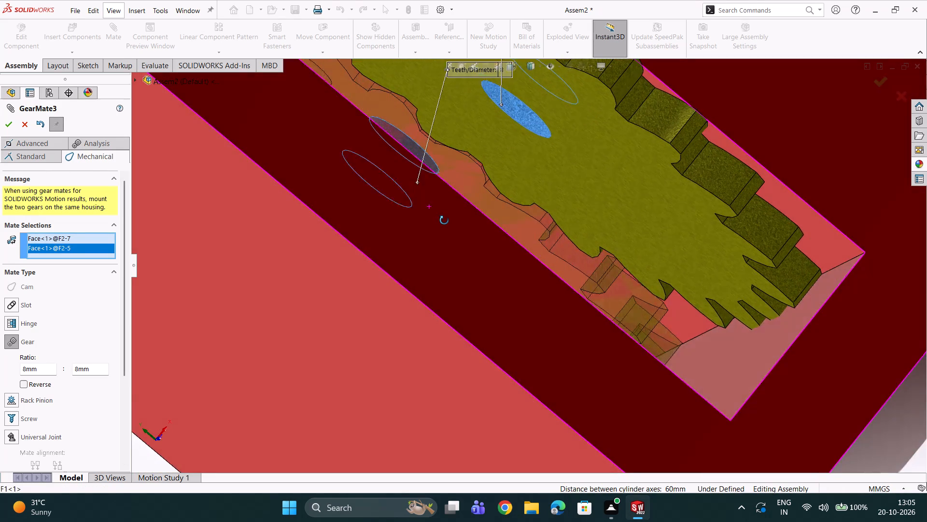
{"action": "middle_click_drag", "start_coordinate": [444, 220], "coordinate": [463, 241]}
{"action": "scroll", "coordinate": [464, 242], "scroll_direction": "up", "scroll_amount": 6}
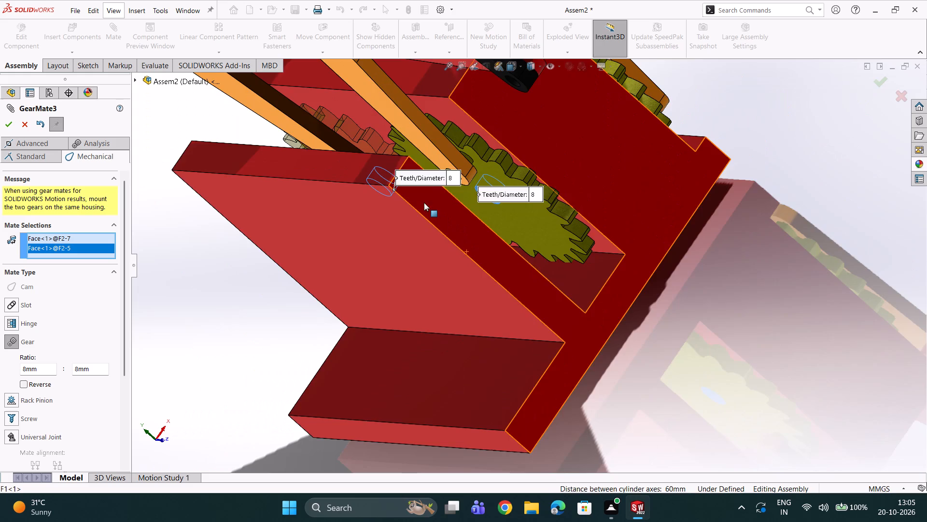
{"action": "middle_click_drag", "start_coordinate": [424, 202], "coordinate": [462, 243]}
{"action": "scroll", "coordinate": [397, 194], "scroll_direction": "down", "scroll_amount": 5}
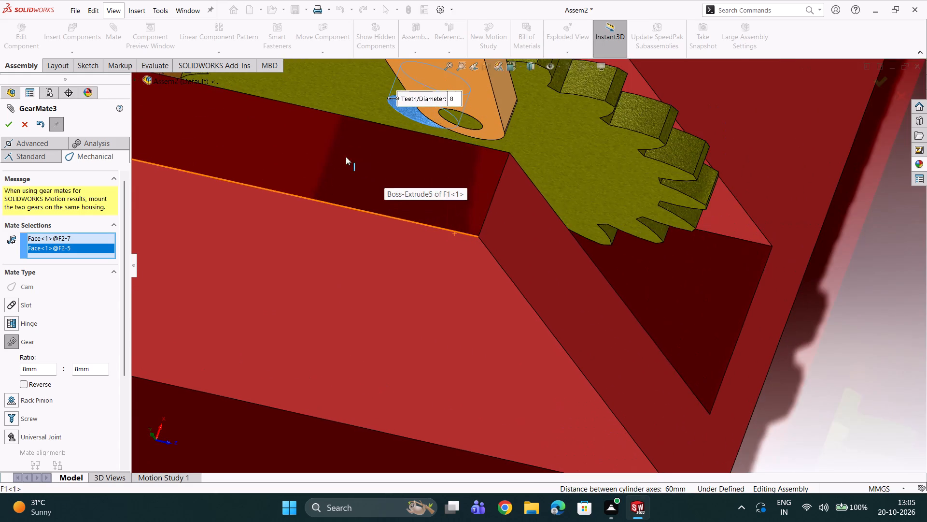
{"action": "scroll", "coordinate": [346, 156], "scroll_direction": "up", "scroll_amount": 3}
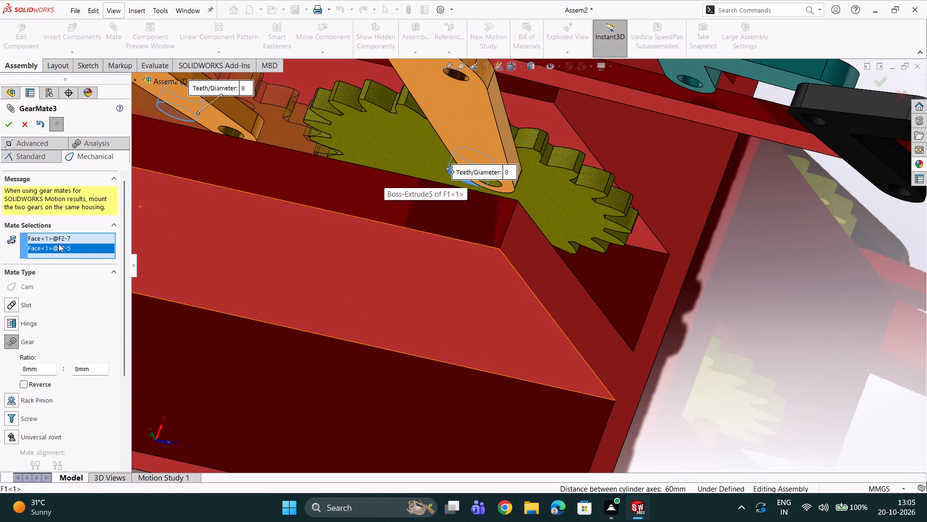
{"action": "scroll", "coordinate": [325, 232], "scroll_direction": "up", "scroll_amount": 4}
{"action": "middle_click_drag", "start_coordinate": [361, 214], "coordinate": [378, 235]}
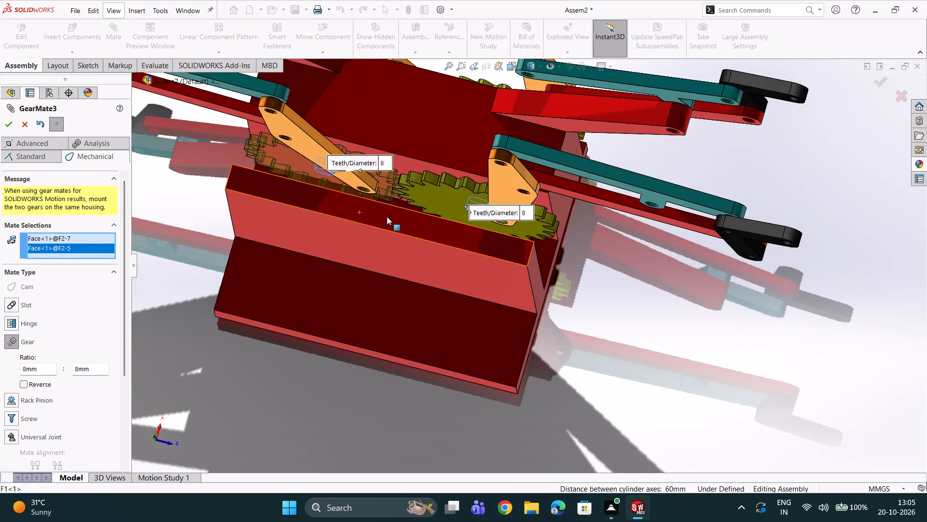
{"action": "scroll", "coordinate": [391, 211], "scroll_direction": "down", "scroll_amount": 6}
{"action": "middle_click_drag", "start_coordinate": [431, 201], "coordinate": [436, 192]}
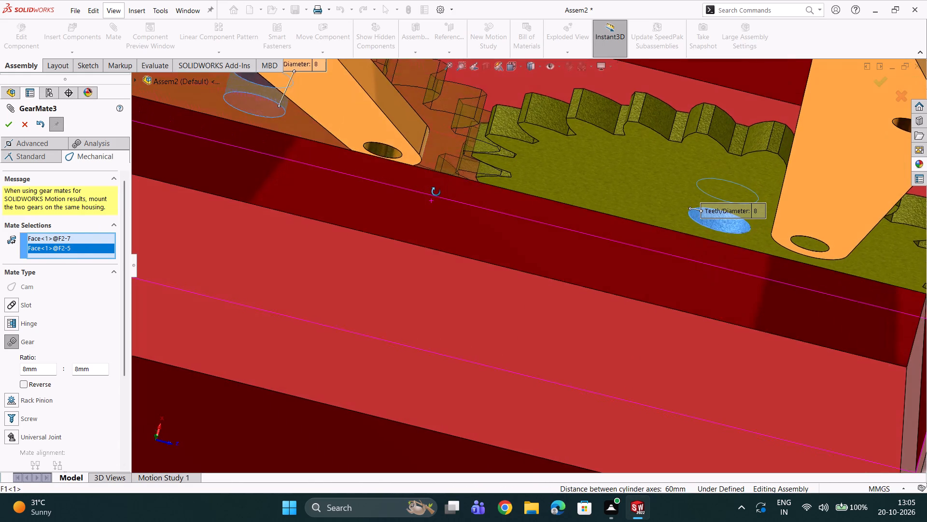
{"action": "middle_click_drag", "start_coordinate": [436, 192], "coordinate": [439, 185]}
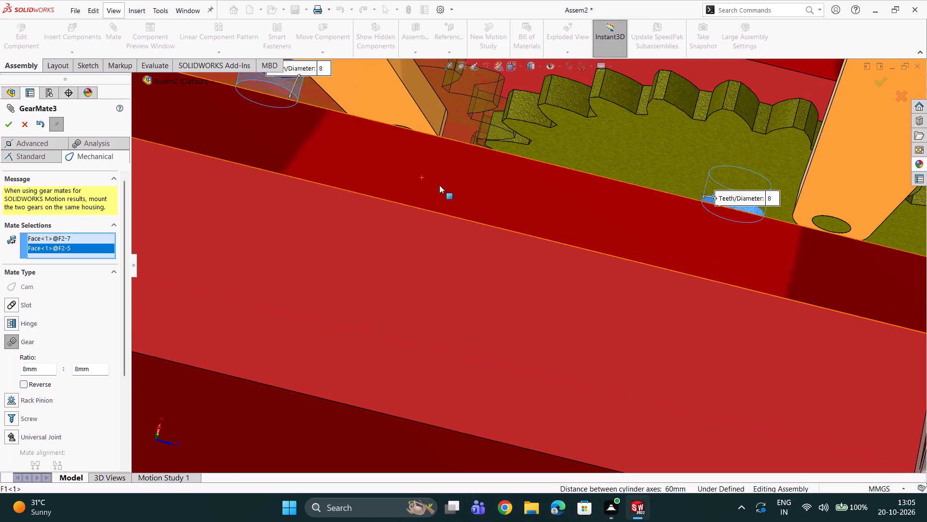
{"action": "left_click", "coordinate": [6, 121]}
Examine how the teeth of rear gears F2<7> and F2<5> mesh behind the housing wall, and leave the Mate command.
{"action": "scroll", "coordinate": [363, 219], "scroll_direction": "up", "scroll_amount": 3}
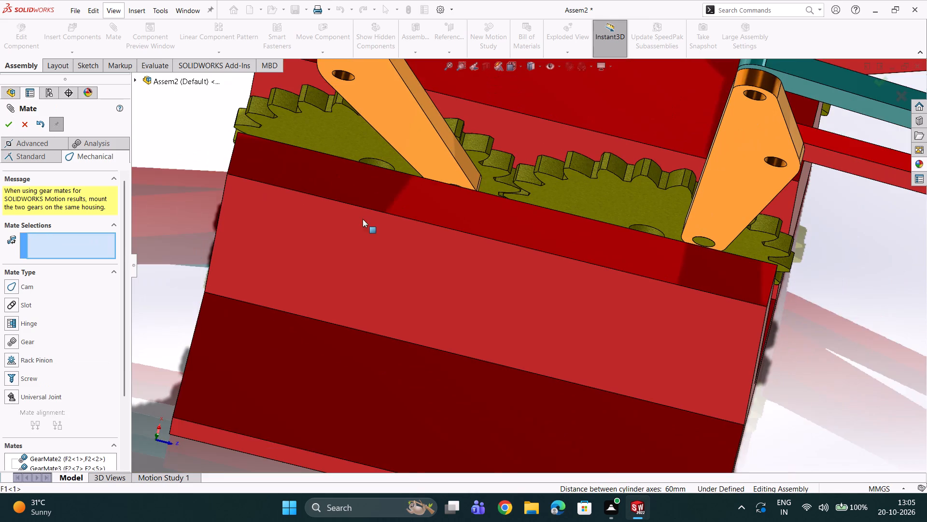
{"action": "scroll", "coordinate": [491, 265], "scroll_direction": "down", "scroll_amount": 1}
{"action": "left_click", "coordinate": [491, 267]}
{"action": "middle_click_drag", "start_coordinate": [491, 265], "coordinate": [502, 166]}
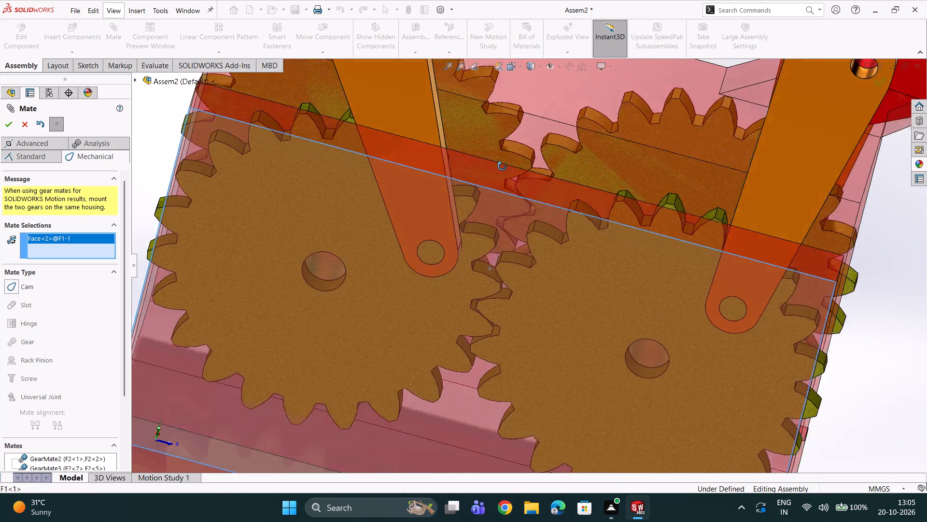
{"action": "middle_click_drag", "start_coordinate": [502, 166], "coordinate": [513, 113]}
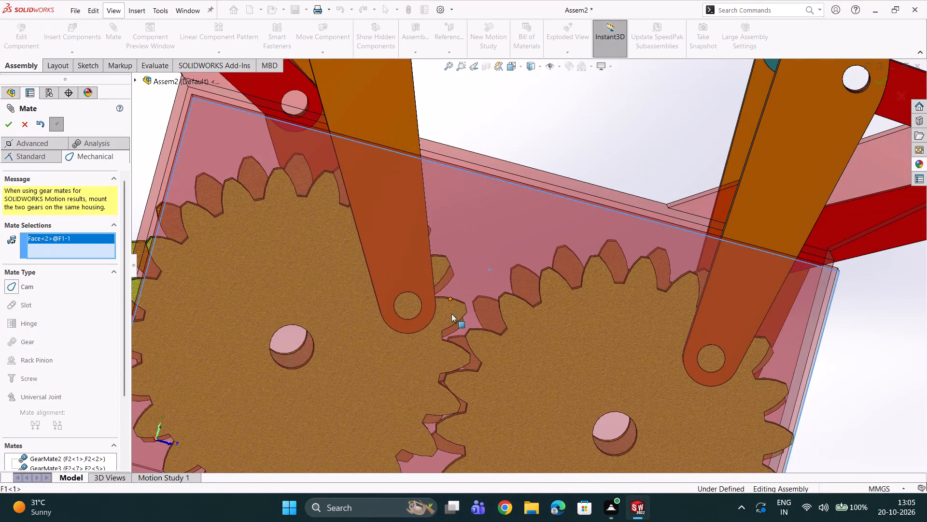
{"action": "left_click", "coordinate": [4, 122]}
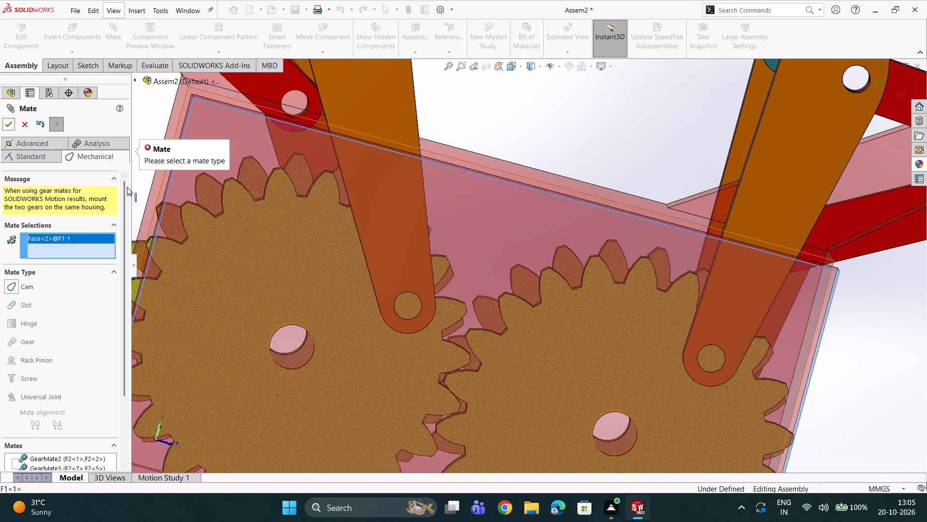
{"action": "left_click", "coordinate": [24, 126]}
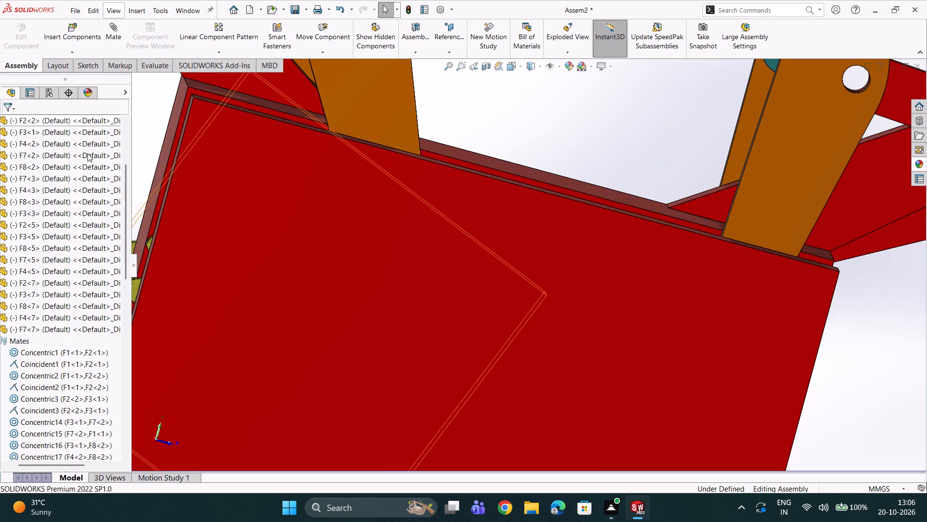
Turn front gear F2<2> back and forth to test how the gear mate drives gear F2<1> and both front linkages.
{"action": "scroll", "coordinate": [437, 276], "scroll_direction": "up", "scroll_amount": 3}
{"action": "middle_click_drag", "start_coordinate": [437, 275], "coordinate": [317, 212]}
{"action": "scroll", "coordinate": [361, 292], "scroll_direction": "up", "scroll_amount": 4}
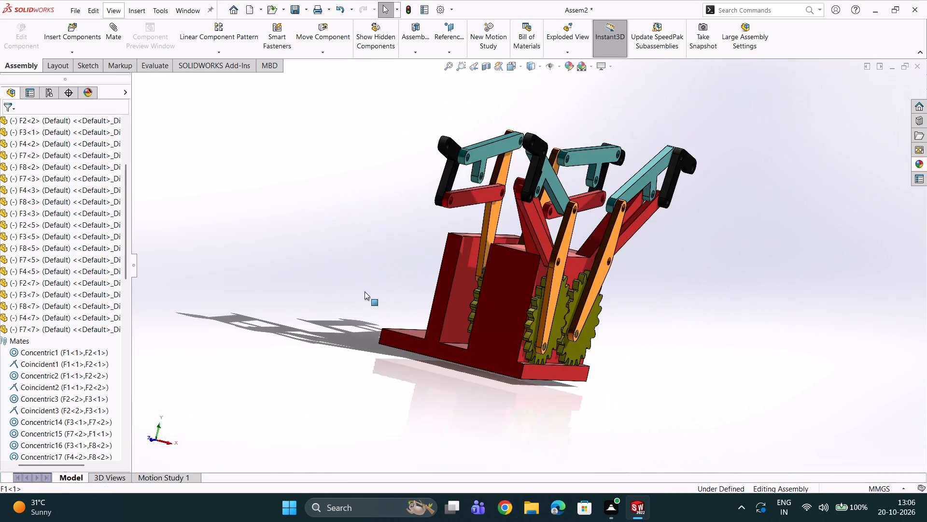
{"action": "middle_click_drag", "start_coordinate": [421, 308], "coordinate": [314, 265]}
{"action": "scroll", "coordinate": [467, 317], "scroll_direction": "down", "scroll_amount": 2}
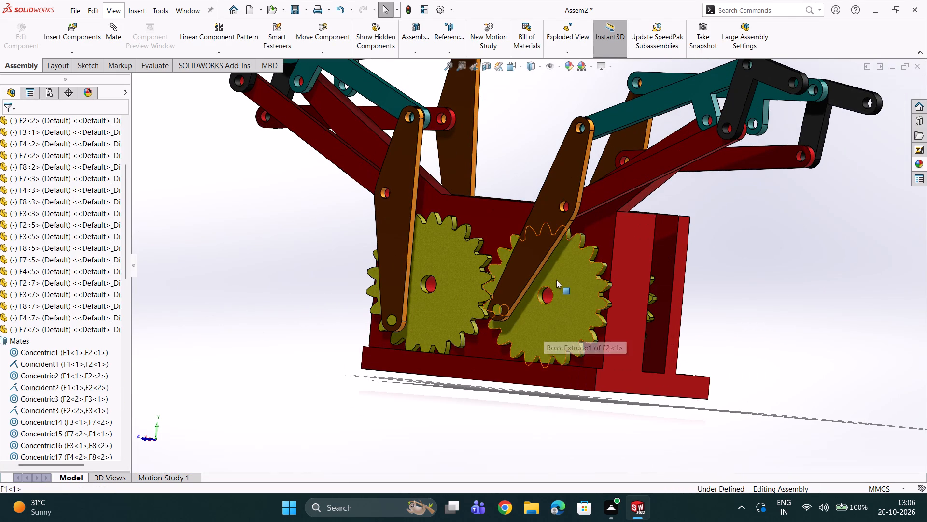
{"action": "left_click_drag", "start_coordinate": [584, 309], "coordinate": [586, 305]}
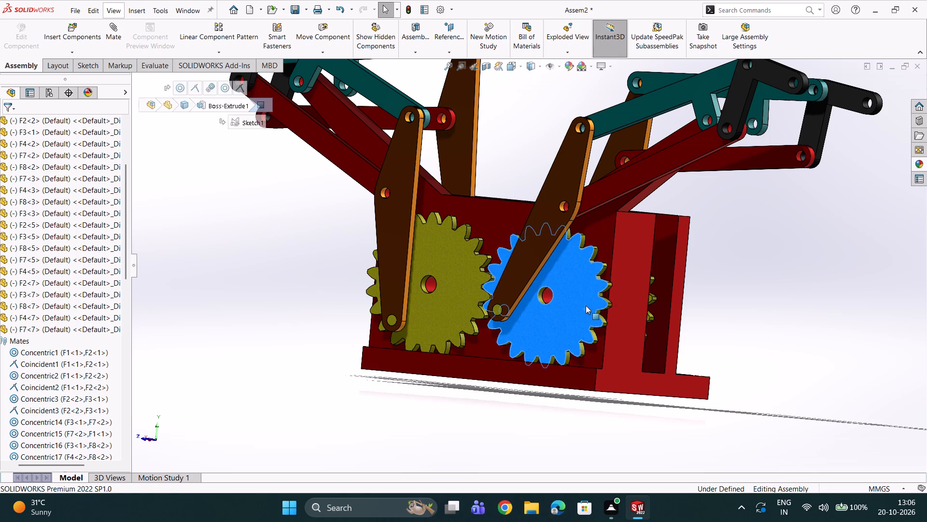
{"action": "left_click_drag", "start_coordinate": [586, 305], "coordinate": [522, 261]}
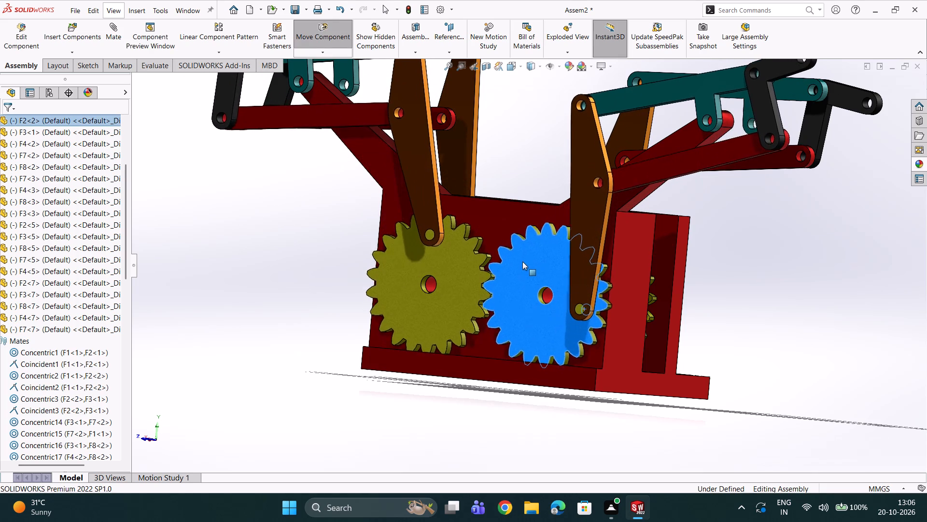
{"action": "left_click_drag", "start_coordinate": [522, 261], "coordinate": [522, 263]}
{"action": "left_click_drag", "start_coordinate": [522, 263], "coordinate": [549, 260]}
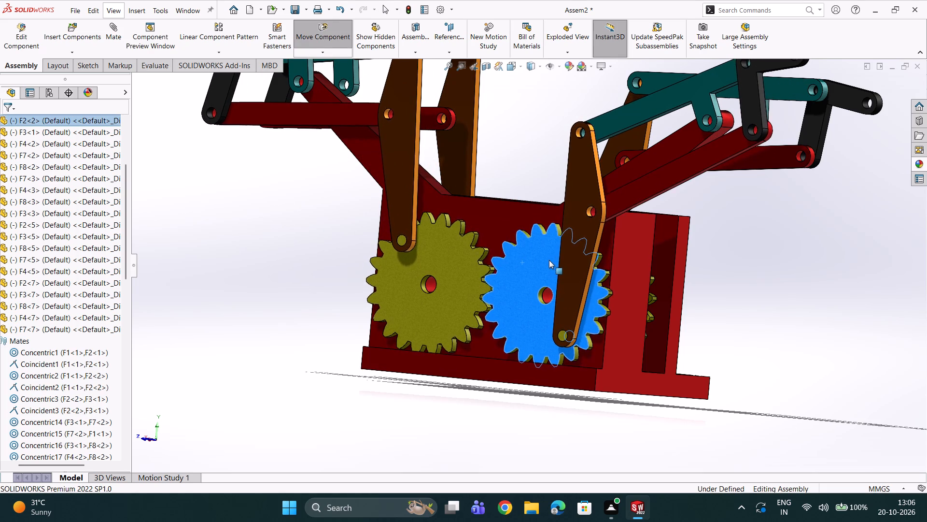
{"action": "left_click_drag", "start_coordinate": [549, 260], "coordinate": [535, 252]}
{"action": "scroll", "coordinate": [519, 271], "scroll_direction": "up", "scroll_amount": 3}
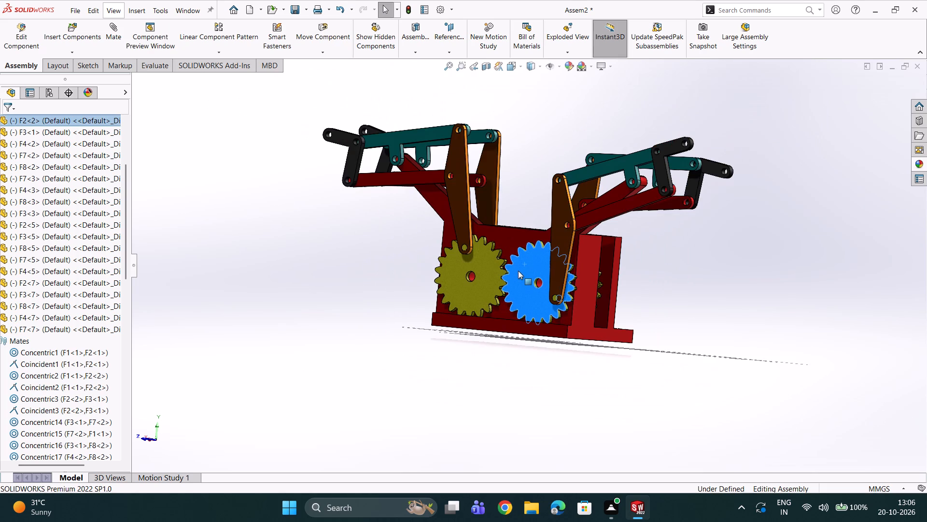
Turn front gear F2<1> back and forth to test the coupled motion and tooth mesh with gear F2<2>.
{"action": "left_click_drag", "start_coordinate": [484, 269], "coordinate": [483, 293]}
{"action": "left_click_drag", "start_coordinate": [483, 293], "coordinate": [475, 322]}
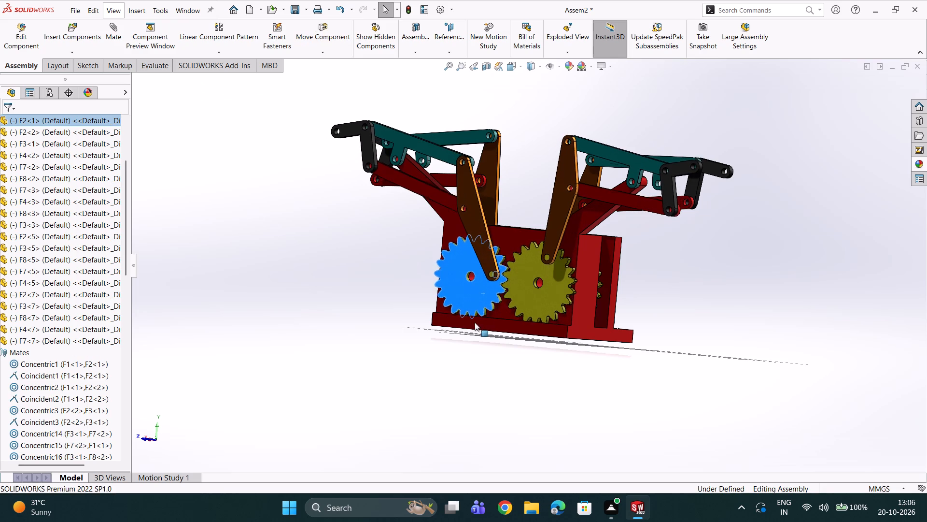
{"action": "left_click_drag", "start_coordinate": [475, 322], "coordinate": [475, 322]}
{"action": "left_click", "coordinate": [475, 323]}
{"action": "left_click", "coordinate": [476, 290]}
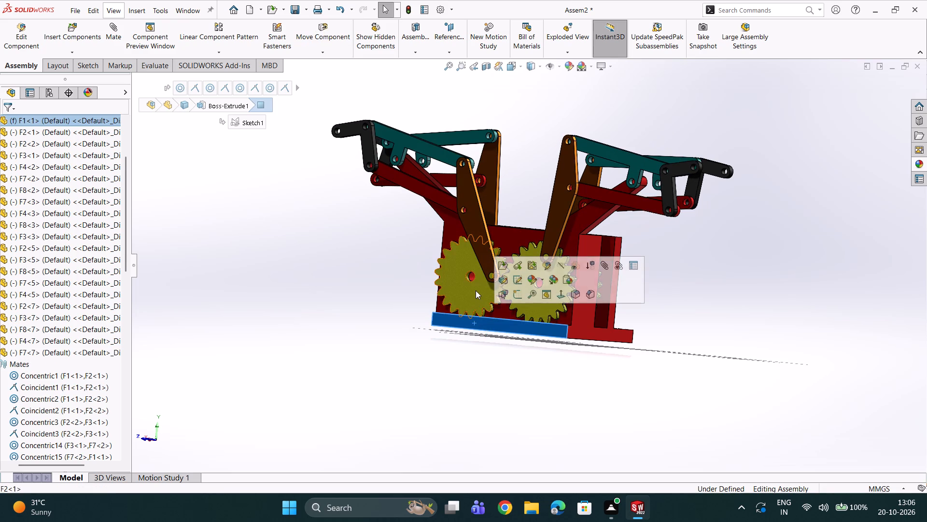
{"action": "left_click_drag", "start_coordinate": [473, 291], "coordinate": [513, 260]}
{"action": "left_click_drag", "start_coordinate": [517, 261], "coordinate": [530, 289]}
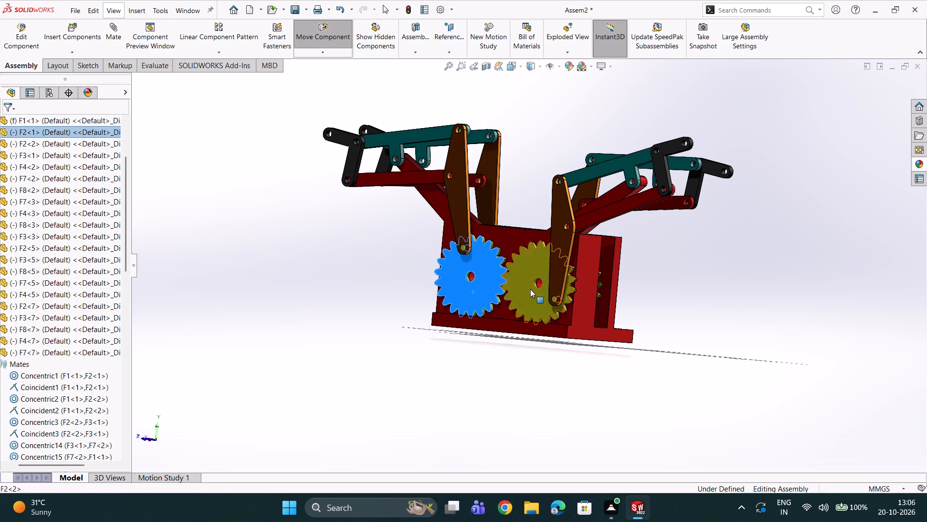
{"action": "left_click_drag", "start_coordinate": [530, 289], "coordinate": [511, 312]}
{"action": "left_click", "coordinate": [510, 313]}
{"action": "scroll", "coordinate": [498, 290], "scroll_direction": "down", "scroll_amount": 2}
{"action": "scroll", "coordinate": [494, 273], "scroll_direction": "up", "scroll_amount": 3}
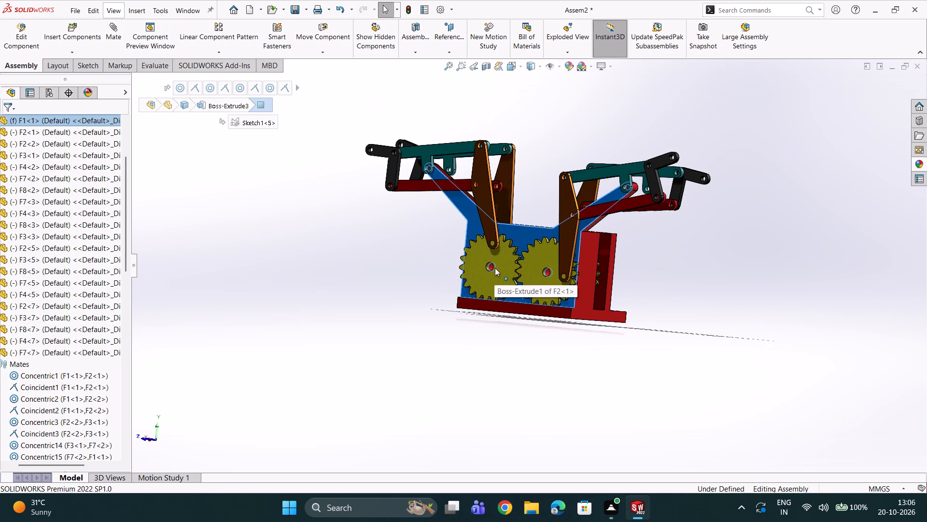
{"action": "left_click_drag", "start_coordinate": [500, 258], "coordinate": [500, 282]}
{"action": "left_click_drag", "start_coordinate": [500, 288], "coordinate": [498, 295]}
{"action": "left_click", "coordinate": [498, 296]}
{"action": "left_click", "coordinate": [498, 300]}
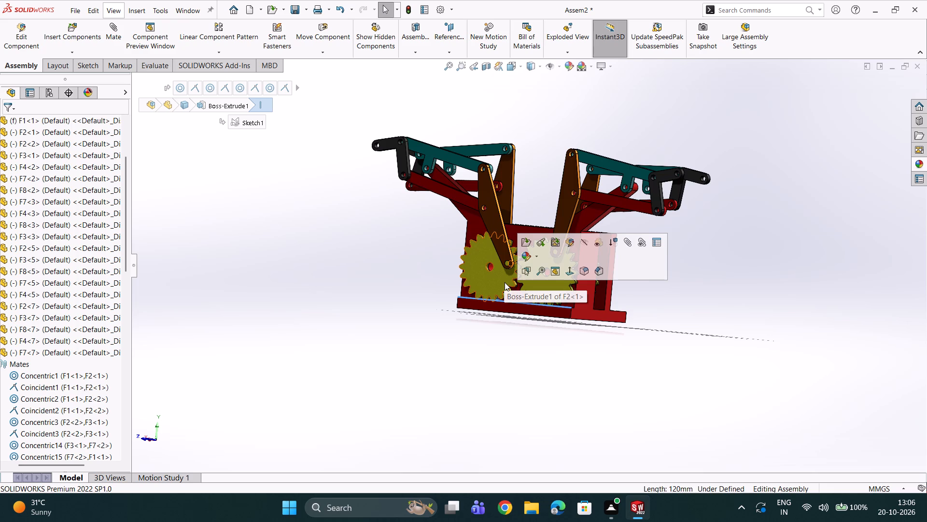
Delete the gear mate GearMate2 between front gears F2<1> and F2<2>.
{"action": "scroll", "coordinate": [18, 340], "scroll_direction": "down", "scroll_amount": 9}
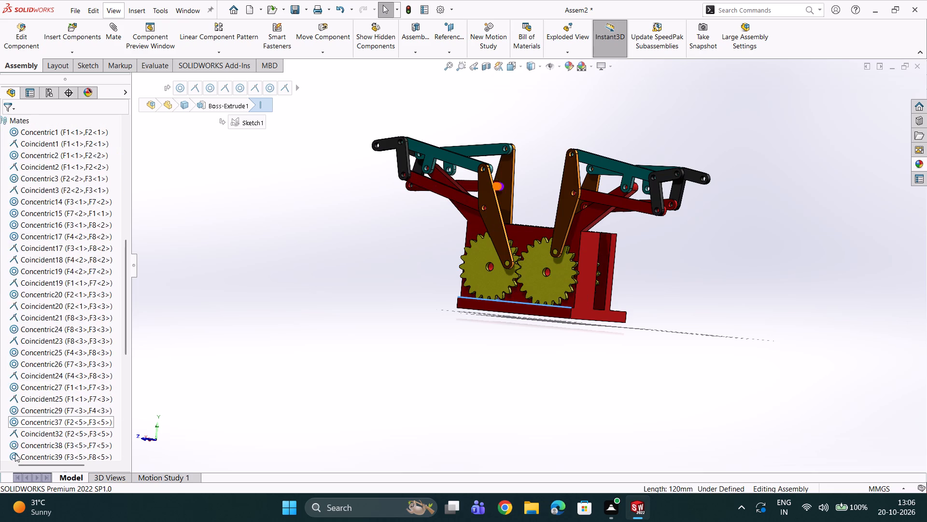
{"action": "scroll", "coordinate": [15, 453], "scroll_direction": "down", "scroll_amount": 11}
{"action": "left_click", "coordinate": [34, 434]}
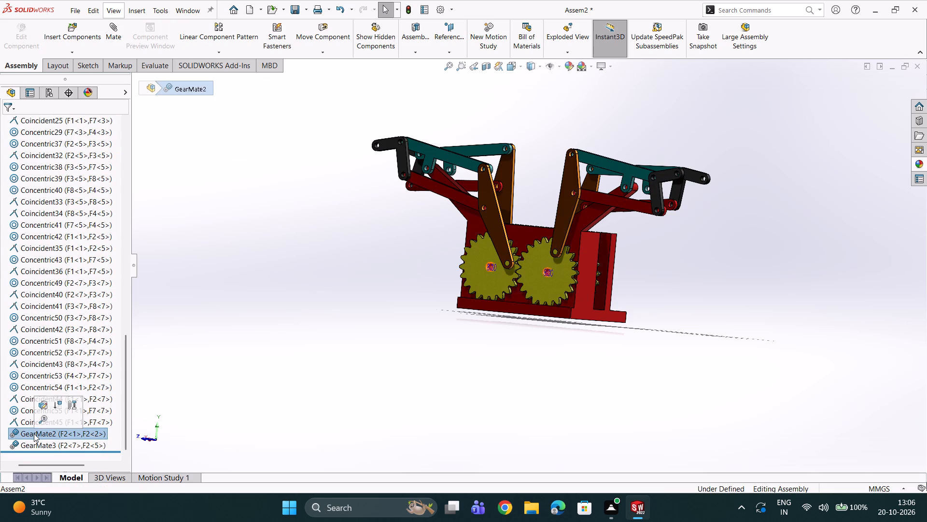
{"action": "right_click", "coordinate": [34, 434]}
{"action": "left_click", "coordinate": [51, 379]}
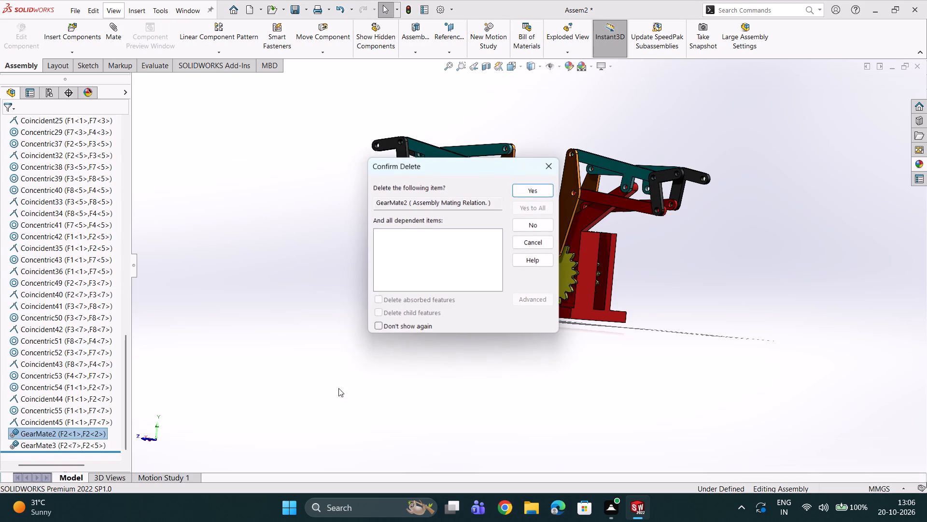
{"action": "left_click", "coordinate": [537, 190]}
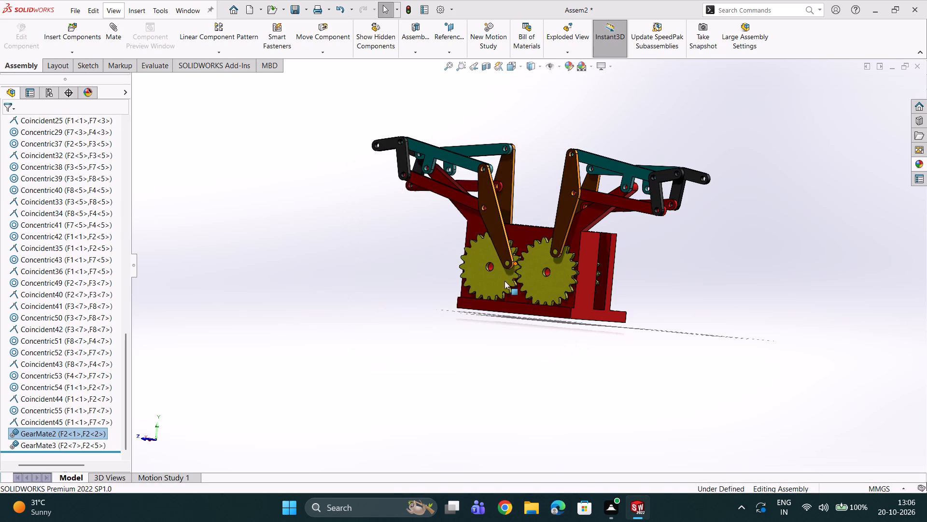
Rotate front gear F2<2> so its brown link swings towards gear F2<1>, bringing the facing teeth close to alignment.
{"action": "scroll", "coordinate": [504, 277], "scroll_direction": "down", "scroll_amount": 3}
{"action": "scroll", "coordinate": [497, 222], "scroll_direction": "down", "scroll_amount": 2}
{"action": "left_click_drag", "start_coordinate": [585, 272], "coordinate": [581, 273]}
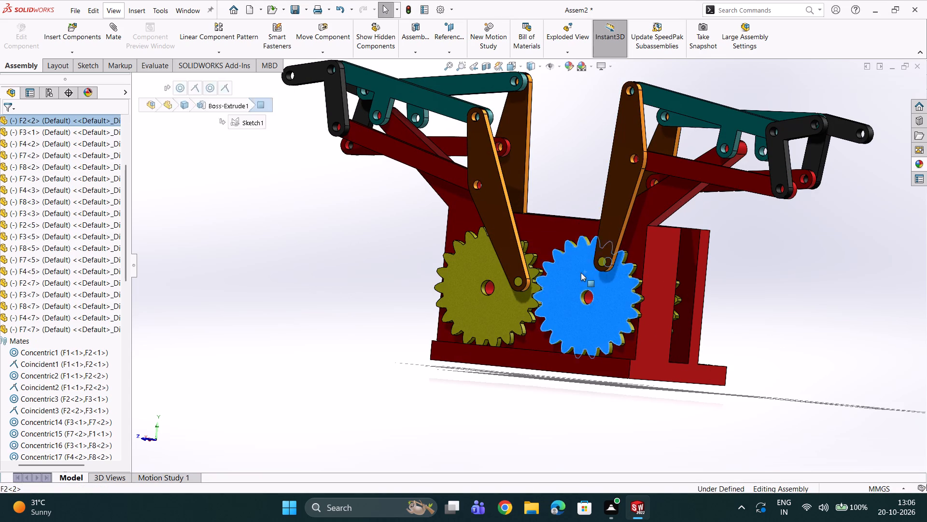
{"action": "left_click_drag", "start_coordinate": [581, 273], "coordinate": [562, 305]}
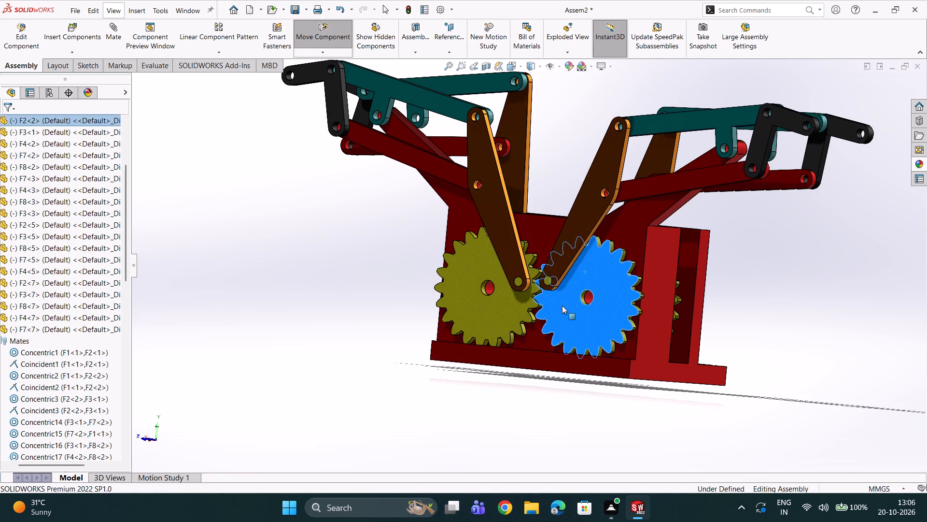
{"action": "left_click_drag", "start_coordinate": [562, 305], "coordinate": [563, 305]}
{"action": "double_click", "coordinate": [563, 305]}
{"action": "scroll", "coordinate": [562, 306], "scroll_direction": "down", "scroll_amount": 5}
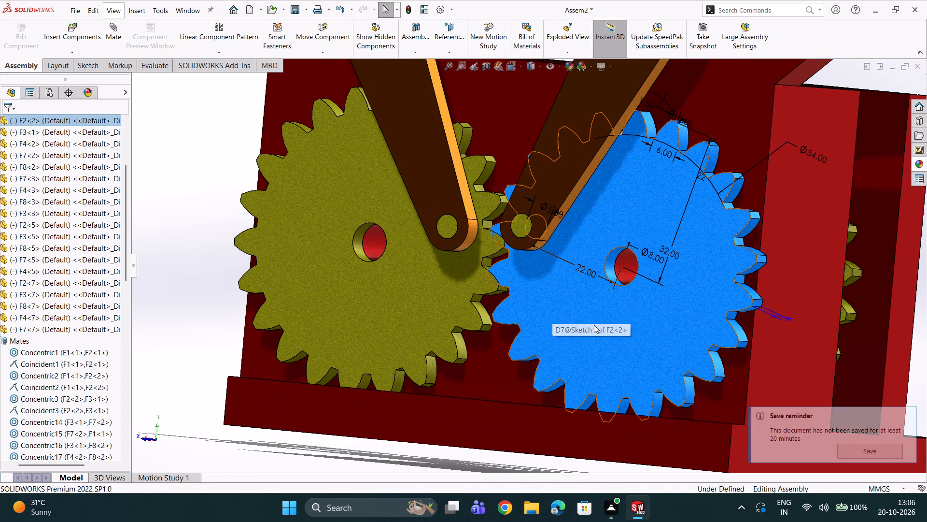
{"action": "left_click", "coordinate": [481, 375]}
{"action": "middle_click_drag", "start_coordinate": [459, 409], "coordinate": [481, 408]}
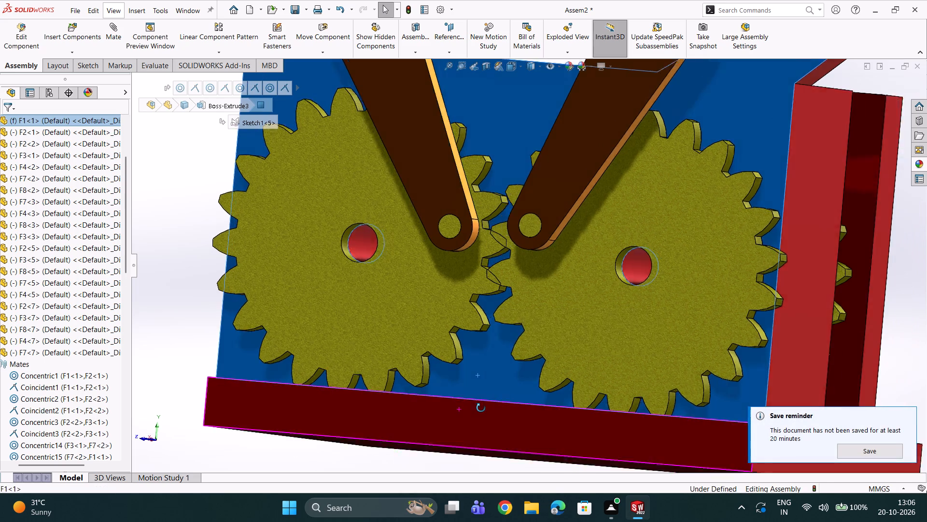
{"action": "middle_click_drag", "start_coordinate": [481, 408], "coordinate": [484, 414]}
{"action": "left_click_drag", "start_coordinate": [690, 211], "coordinate": [691, 217]}
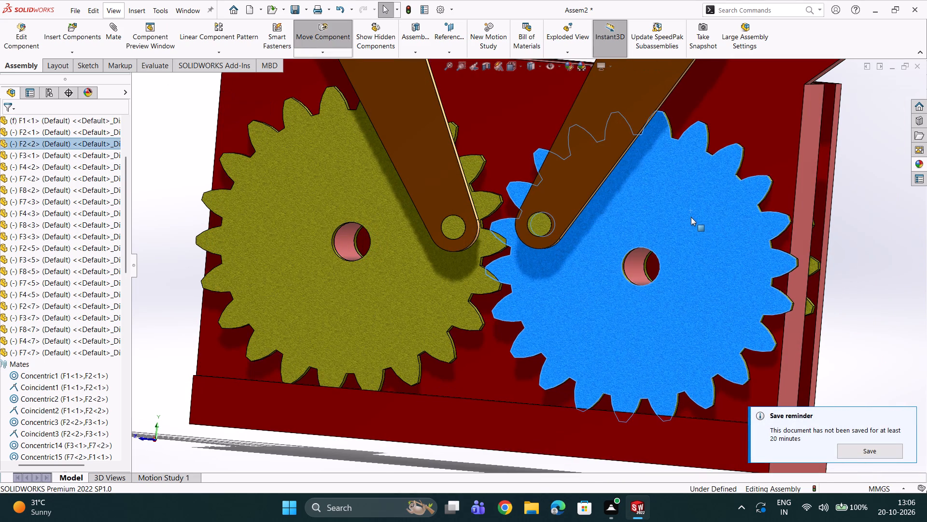
{"action": "left_click_drag", "start_coordinate": [691, 217], "coordinate": [691, 222]}
{"action": "double_click", "coordinate": [691, 222]}
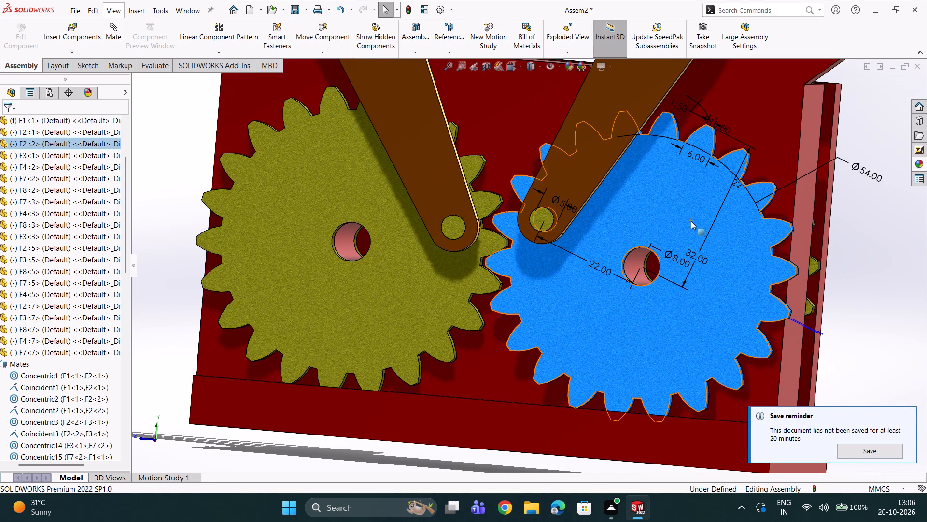
Fine-tune the rotation of front gear F2<2> so its teeth sit in the gaps of gear F2<1>.
{"action": "scroll", "coordinate": [632, 242], "scroll_direction": "down", "scroll_amount": 2}
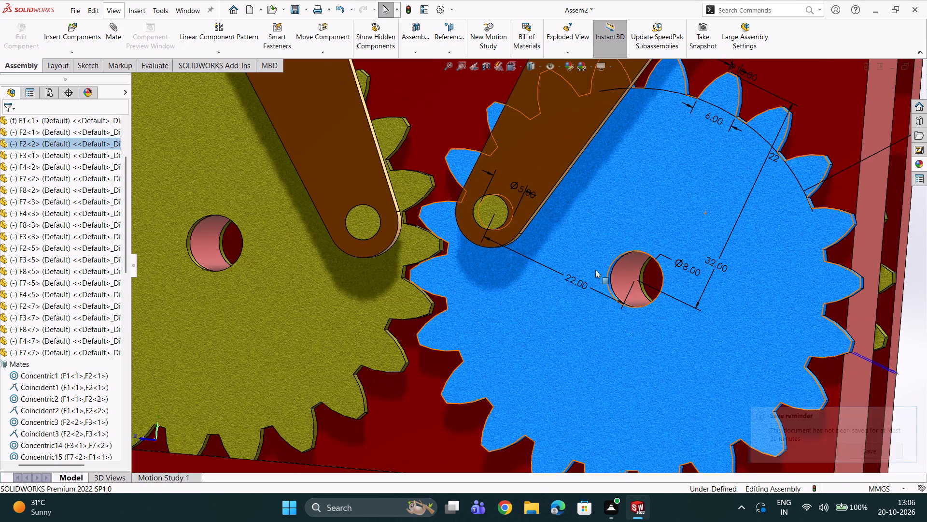
{"action": "scroll", "coordinate": [595, 270], "scroll_direction": "down", "scroll_amount": 3}
{"action": "scroll", "coordinate": [518, 278], "scroll_direction": "down", "scroll_amount": 2}
{"action": "left_click", "coordinate": [406, 316]}
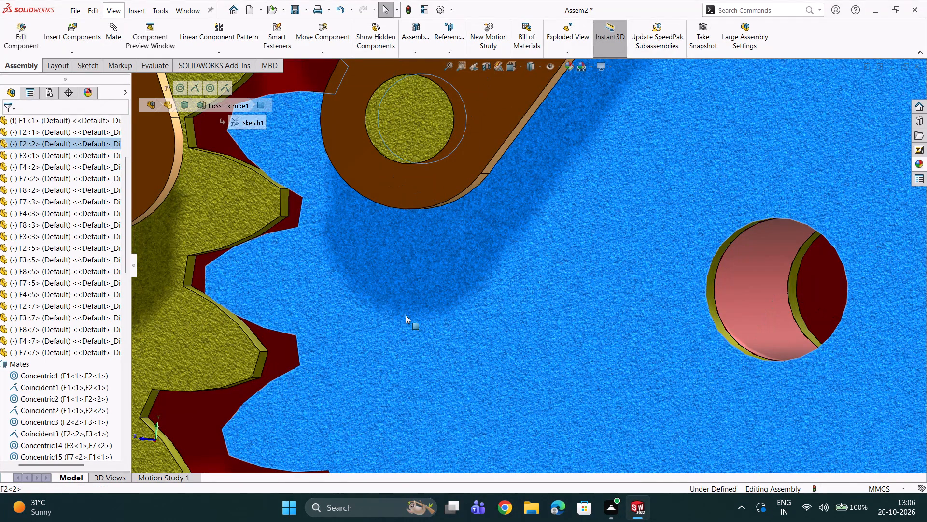
{"action": "left_click", "coordinate": [406, 312]}
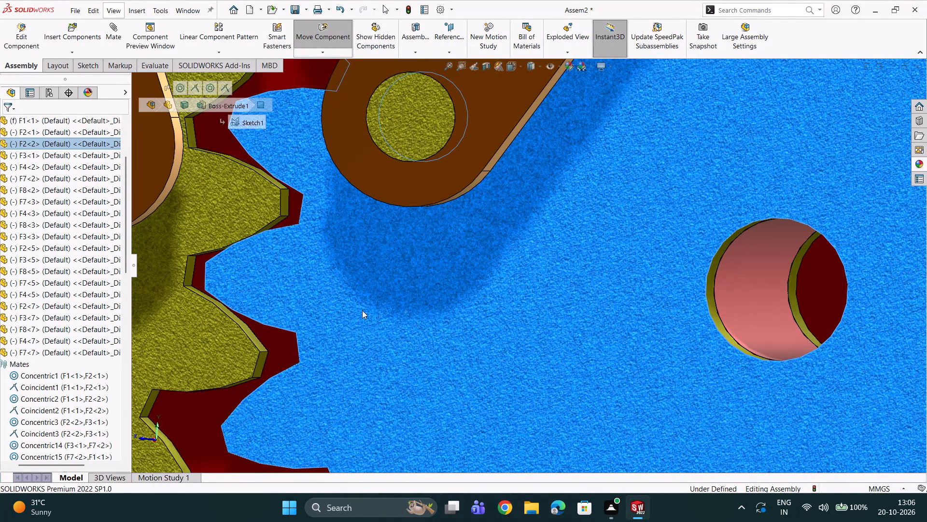
{"action": "middle_click_drag", "start_coordinate": [332, 318], "coordinate": [341, 326]}
{"action": "scroll", "coordinate": [323, 298], "scroll_direction": "up", "scroll_amount": 3}
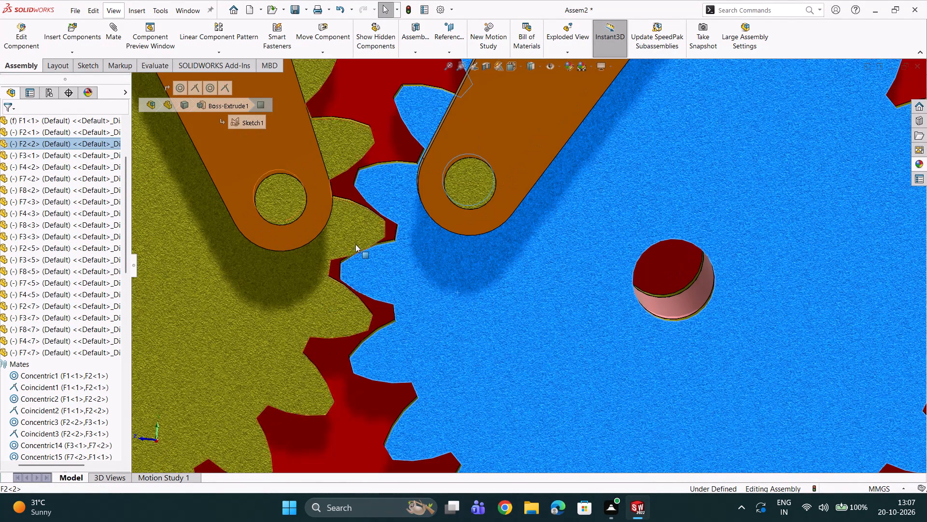
{"action": "scroll", "coordinate": [355, 246], "scroll_direction": "down", "scroll_amount": 1}
{"action": "scroll", "coordinate": [356, 244], "scroll_direction": "up", "scroll_amount": 1}
{"action": "left_click", "coordinate": [473, 256]}
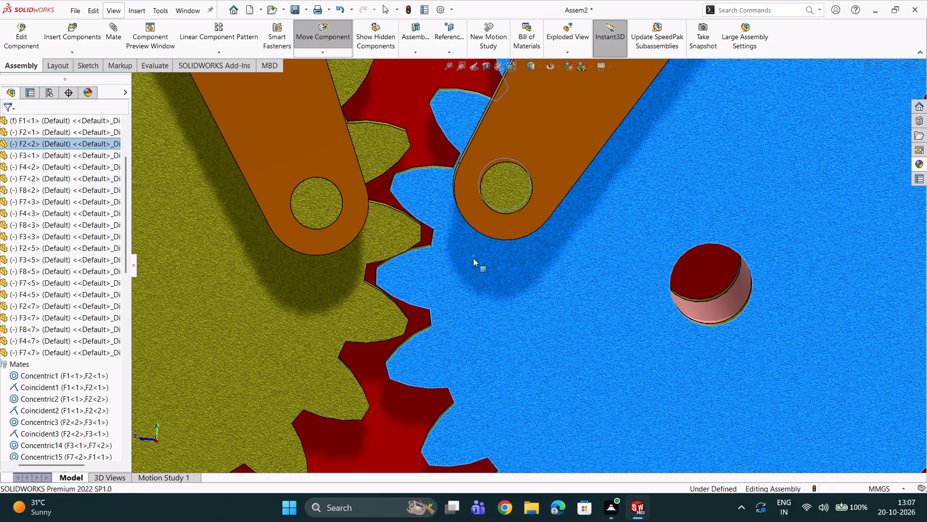
{"action": "left_click", "coordinate": [473, 258]}
Examine the tooth clearance between front gears F2<1> and F2<2> up close and from several angles.
{"action": "scroll", "coordinate": [432, 253], "scroll_direction": "down", "scroll_amount": 2}
{"action": "scroll", "coordinate": [382, 262], "scroll_direction": "down", "scroll_amount": 4}
{"action": "middle_click_drag", "start_coordinate": [389, 271], "coordinate": [389, 270]}
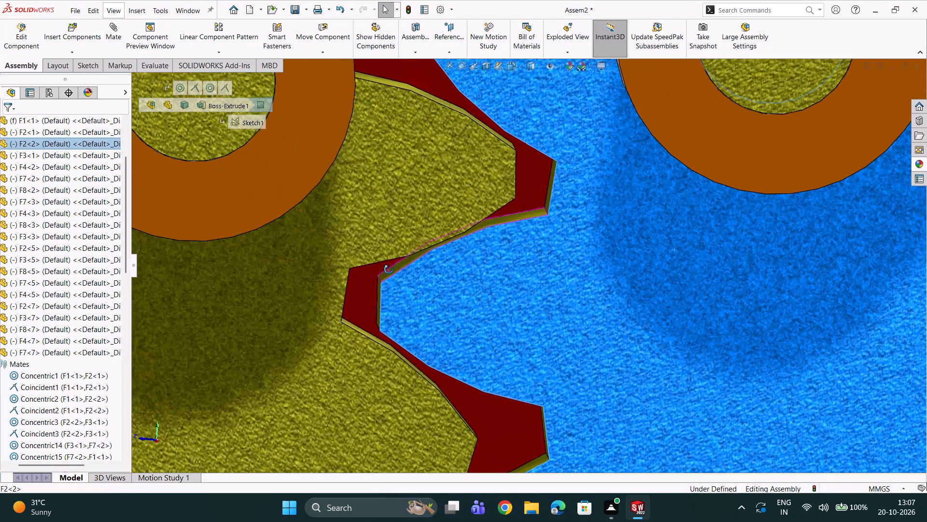
{"action": "middle_click_drag", "start_coordinate": [389, 270], "coordinate": [389, 259]}
{"action": "scroll", "coordinate": [390, 295], "scroll_direction": "up", "scroll_amount": 3}
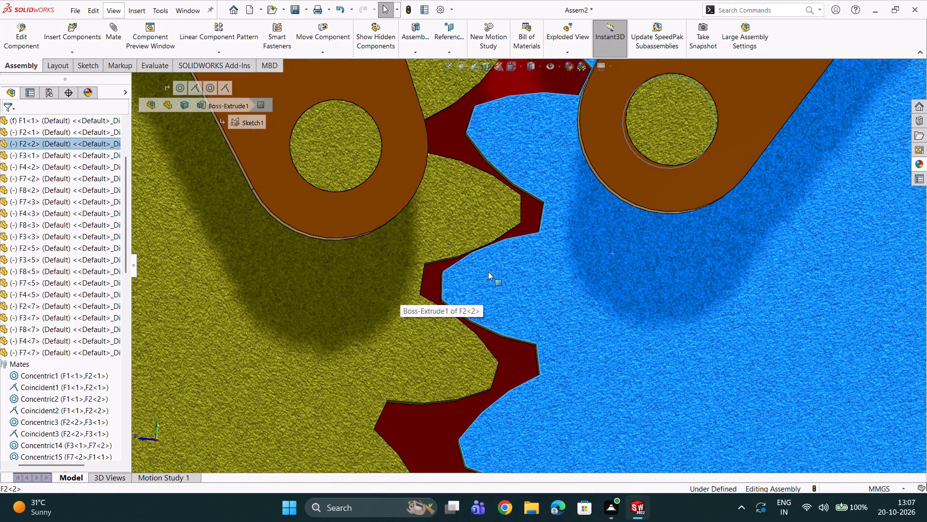
{"action": "scroll", "coordinate": [487, 307], "scroll_direction": "up", "scroll_amount": 8}
{"action": "left_click", "coordinate": [182, 212]}
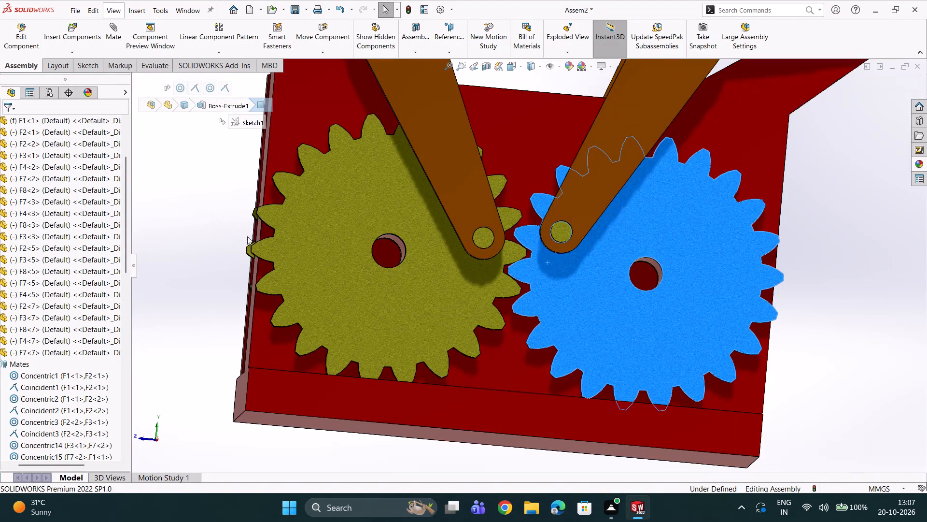
{"action": "scroll", "coordinate": [338, 252], "scroll_direction": "up", "scroll_amount": 2}
{"action": "middle_click_drag", "start_coordinate": [425, 222], "coordinate": [415, 267]}
{"action": "scroll", "coordinate": [498, 236], "scroll_direction": "up", "scroll_amount": 2}
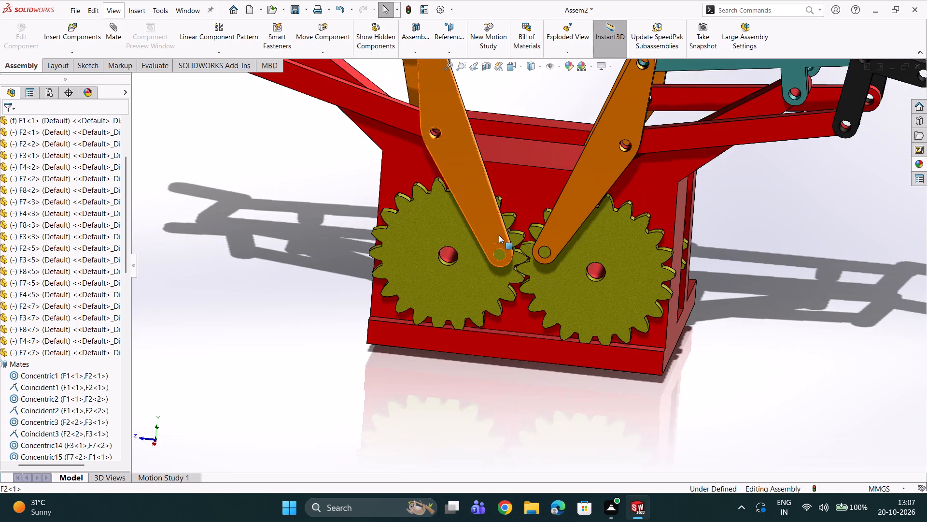
{"action": "scroll", "coordinate": [533, 279], "scroll_direction": "down", "scroll_amount": 1}
{"action": "middle_click_drag", "start_coordinate": [533, 282], "coordinate": [540, 213]}
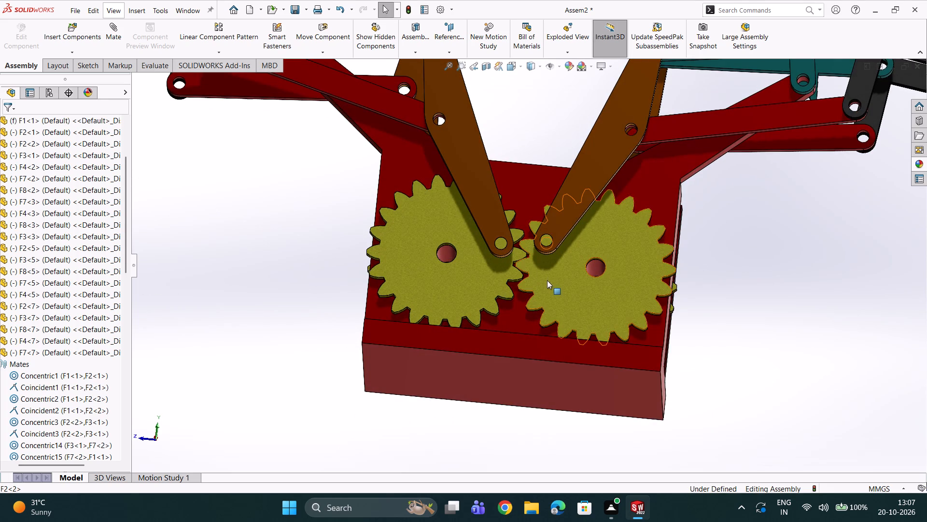
{"action": "middle_click_drag", "start_coordinate": [547, 281], "coordinate": [544, 310]}
{"action": "scroll", "coordinate": [543, 296], "scroll_direction": "down", "scroll_amount": 7}
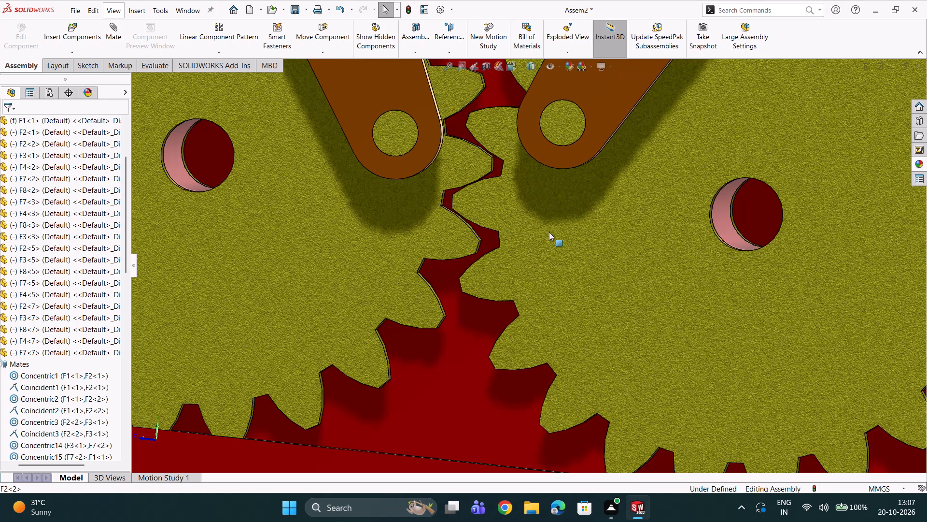
Rotate front gear F2<2> about one tooth further and centre its teeth in the gaps of gear F2<1>.
{"action": "left_click_drag", "start_coordinate": [549, 232], "coordinate": [550, 241]}
{"action": "left_click", "coordinate": [552, 247]}
{"action": "left_click", "coordinate": [553, 253]}
{"action": "left_click_drag", "start_coordinate": [565, 281], "coordinate": [568, 287]}
{"action": "left_click_drag", "start_coordinate": [542, 261], "coordinate": [563, 304]}
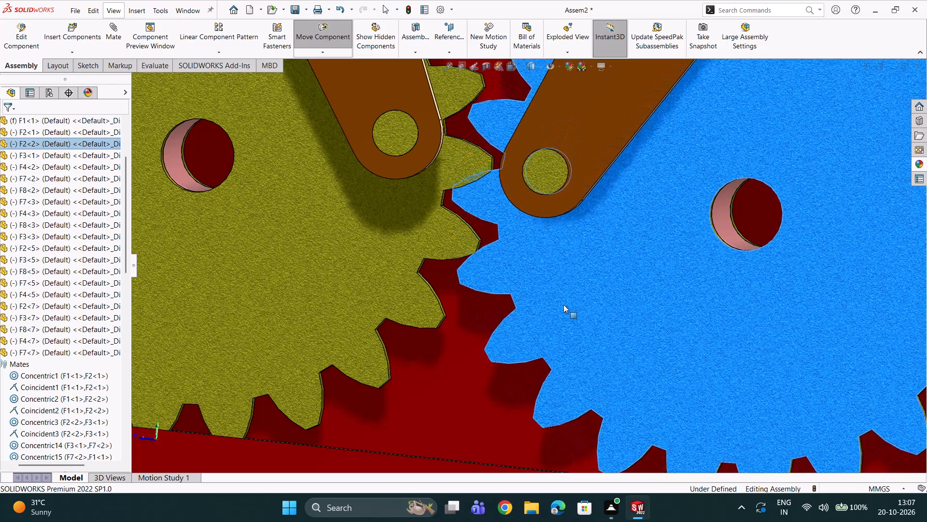
{"action": "left_click_drag", "start_coordinate": [563, 304], "coordinate": [569, 311]}
{"action": "left_click_drag", "start_coordinate": [570, 298], "coordinate": [572, 286]}
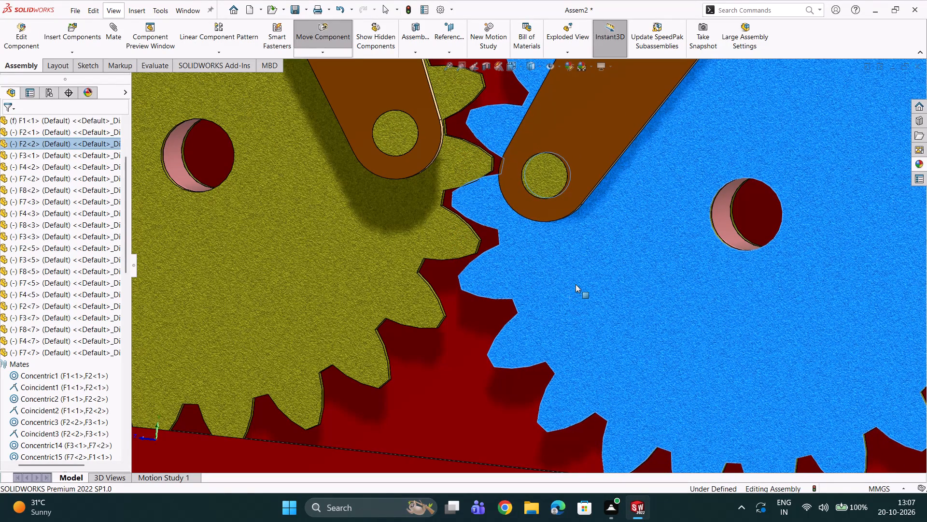
{"action": "left_click", "coordinate": [576, 285]}
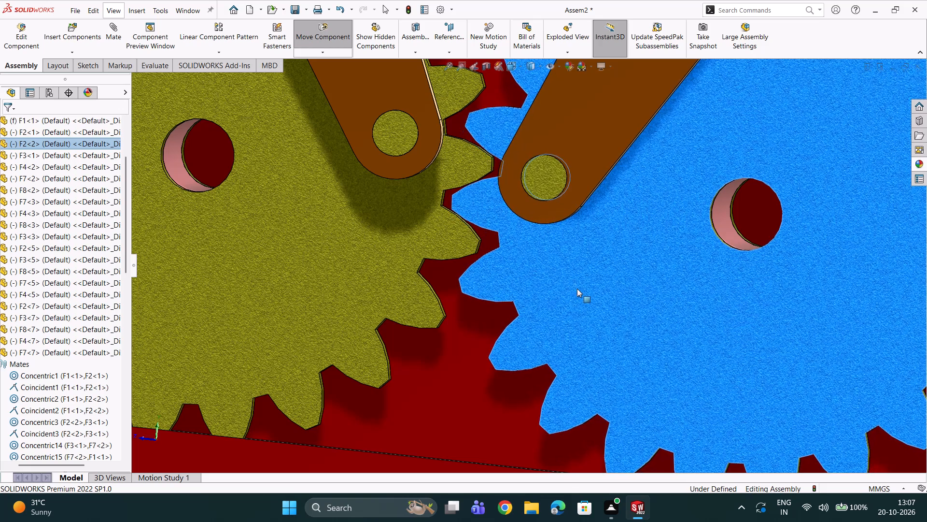
Examine the realigned front gear mesh and the posture of both front linkages.
{"action": "scroll", "coordinate": [509, 270], "scroll_direction": "down", "scroll_amount": 2}
{"action": "left_click", "coordinate": [416, 377]}
{"action": "scroll", "coordinate": [455, 339], "scroll_direction": "up", "scroll_amount": 3}
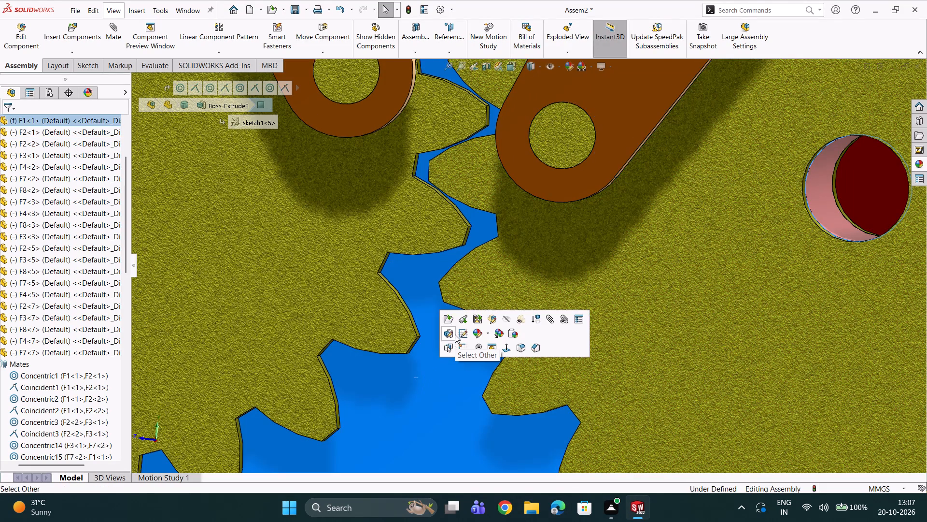
{"action": "scroll", "coordinate": [449, 292], "scroll_direction": "up", "scroll_amount": 2}
{"action": "scroll", "coordinate": [493, 214], "scroll_direction": "up", "scroll_amount": 2}
{"action": "scroll", "coordinate": [493, 214], "scroll_direction": "down", "scroll_amount": 5}
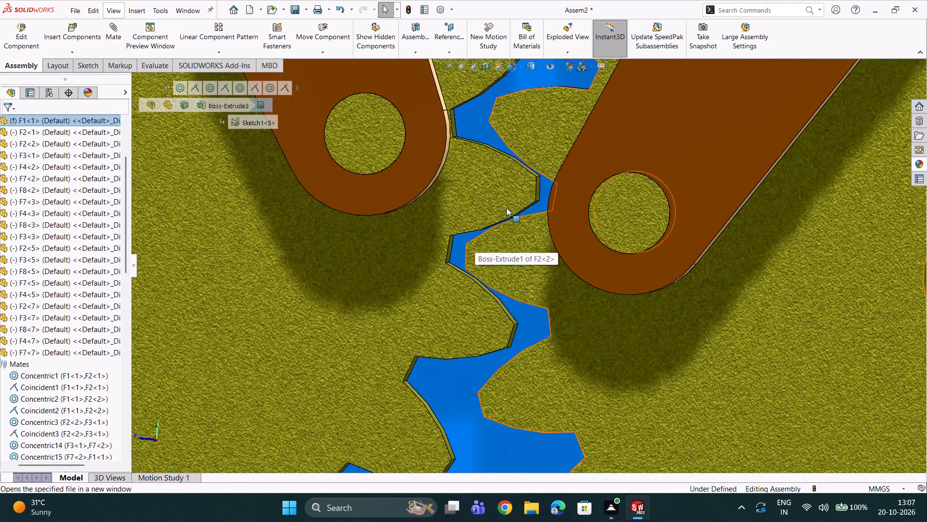
{"action": "scroll", "coordinate": [507, 210], "scroll_direction": "down", "scroll_amount": 1}
{"action": "middle_click_drag", "start_coordinate": [507, 211], "coordinate": [517, 215]}
{"action": "scroll", "coordinate": [518, 216], "scroll_direction": "up", "scroll_amount": 10}
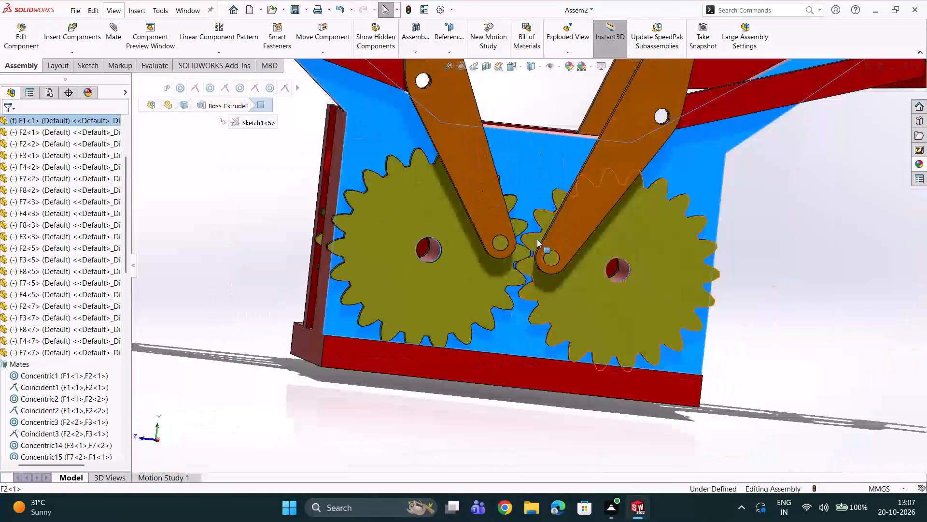
{"action": "middle_click_drag", "start_coordinate": [802, 274], "coordinate": [787, 268]}
{"action": "scroll", "coordinate": [787, 271], "scroll_direction": "up", "scroll_amount": 4}
{"action": "scroll", "coordinate": [781, 207], "scroll_direction": "up", "scroll_amount": 2}
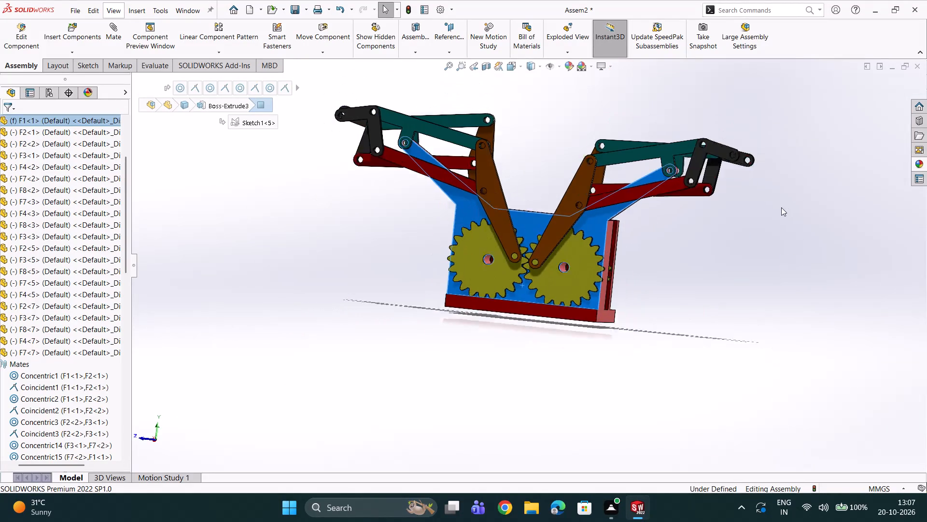
{"action": "scroll", "coordinate": [781, 207], "scroll_direction": "up", "scroll_amount": 1}
{"action": "scroll", "coordinate": [741, 217], "scroll_direction": "down", "scroll_amount": 2}
Rotate rear gear F2<5> behind the housing wall so its attached link swings down.
{"action": "middle_click_drag", "start_coordinate": [632, 232], "coordinate": [547, 283]}
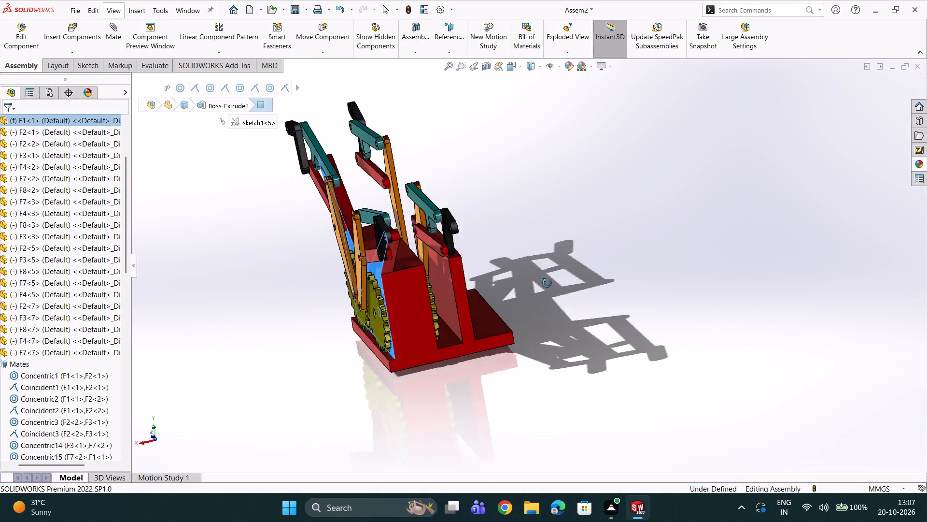
{"action": "middle_click_drag", "start_coordinate": [547, 283], "coordinate": [533, 377]}
{"action": "scroll", "coordinate": [511, 215], "scroll_direction": "down", "scroll_amount": 6}
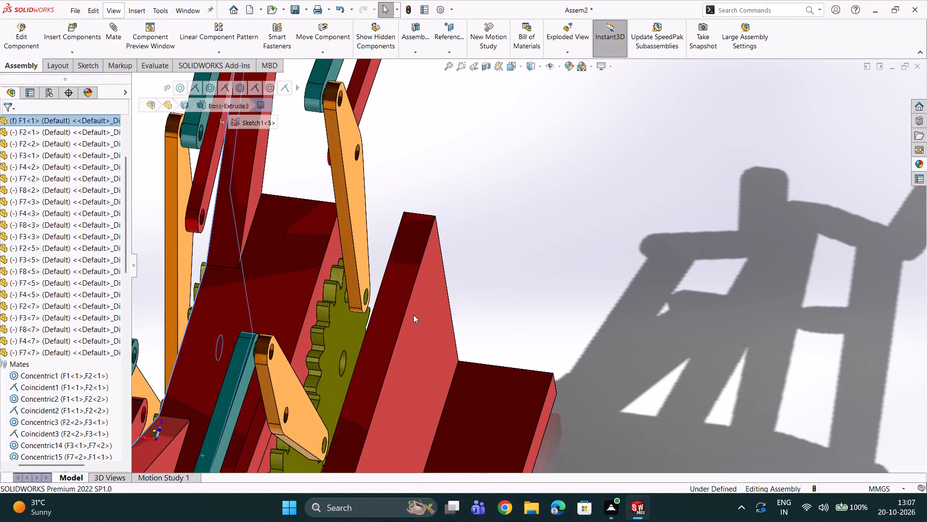
{"action": "scroll", "coordinate": [413, 315], "scroll_direction": "down", "scroll_amount": 2}
{"action": "scroll", "coordinate": [308, 317], "scroll_direction": "down", "scroll_amount": 1}
{"action": "middle_click_drag", "start_coordinate": [305, 317], "coordinate": [279, 320]}
{"action": "left_click", "coordinate": [282, 317]}
{"action": "left_click_drag", "start_coordinate": [280, 322], "coordinate": [276, 329]}
{"action": "left_click_drag", "start_coordinate": [292, 308], "coordinate": [258, 394]}
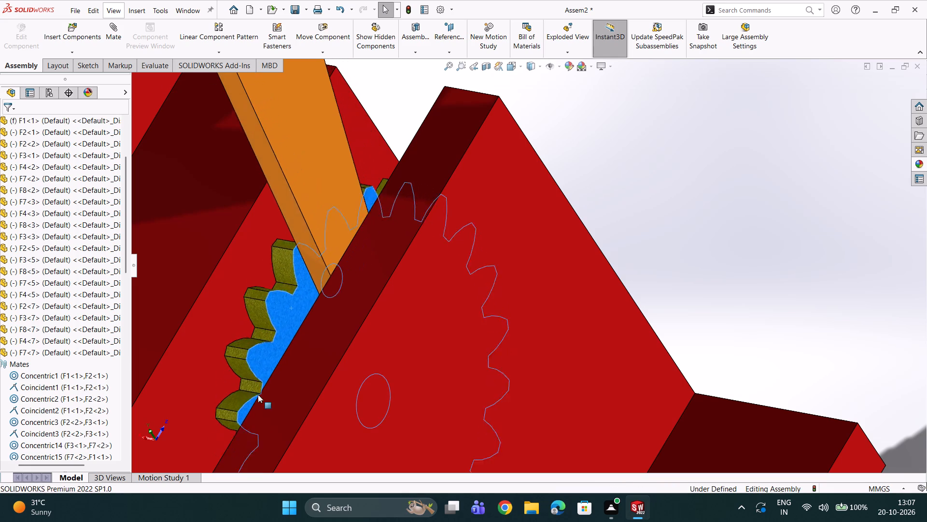
{"action": "left_click_drag", "start_coordinate": [258, 394], "coordinate": [334, 450]}
{"action": "left_click_drag", "start_coordinate": [282, 319], "coordinate": [269, 357]}
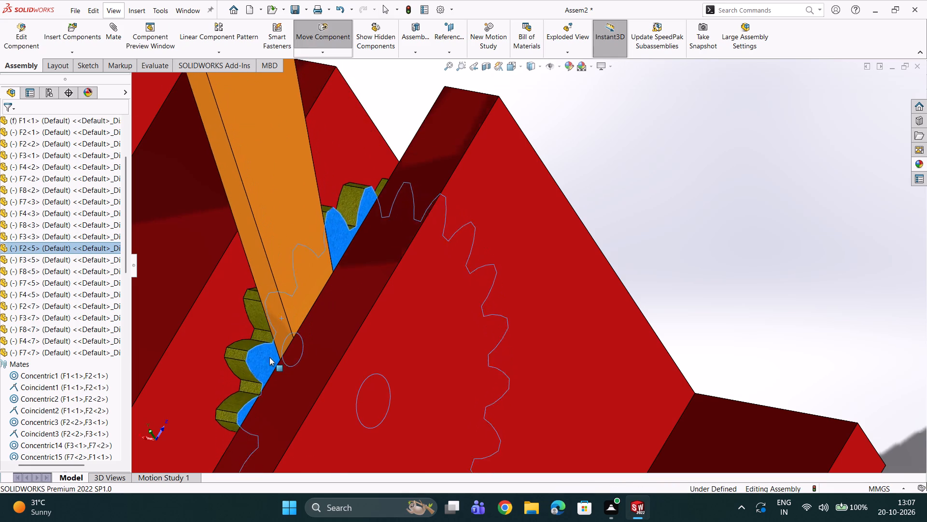
{"action": "left_click_drag", "start_coordinate": [269, 357], "coordinate": [260, 376]}
Swing the rear links F3<5> and F3<7> to test how the rear gear mate couples them.
{"action": "scroll", "coordinate": [258, 328], "scroll_direction": "down", "scroll_amount": 1}
{"action": "scroll", "coordinate": [245, 331], "scroll_direction": "up", "scroll_amount": 3}
{"action": "middle_click_drag", "start_coordinate": [244, 331], "coordinate": [194, 319]}
{"action": "scroll", "coordinate": [236, 329], "scroll_direction": "down", "scroll_amount": 1}
{"action": "scroll", "coordinate": [241, 308], "scroll_direction": "up", "scroll_amount": 3}
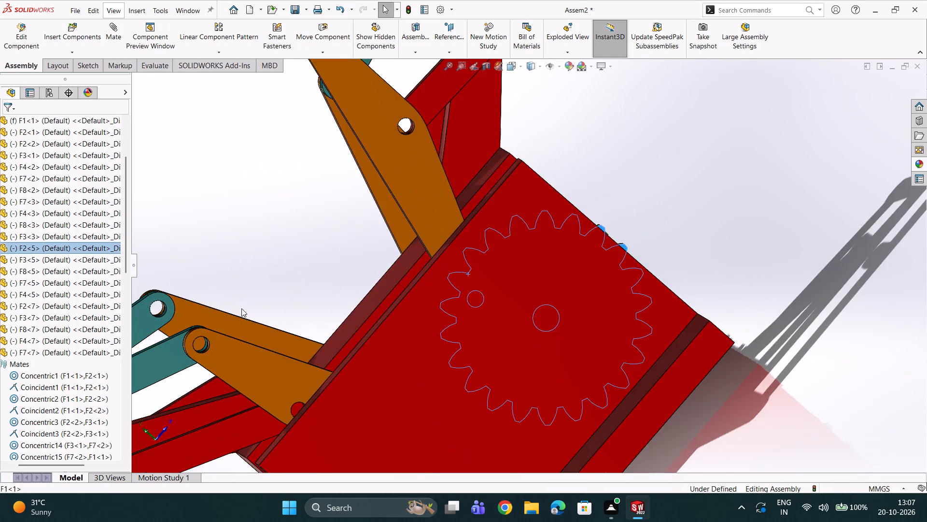
{"action": "scroll", "coordinate": [241, 308], "scroll_direction": "up", "scroll_amount": 2}
{"action": "left_click", "coordinate": [410, 144]}
{"action": "left_click_drag", "start_coordinate": [410, 148], "coordinate": [410, 149]}
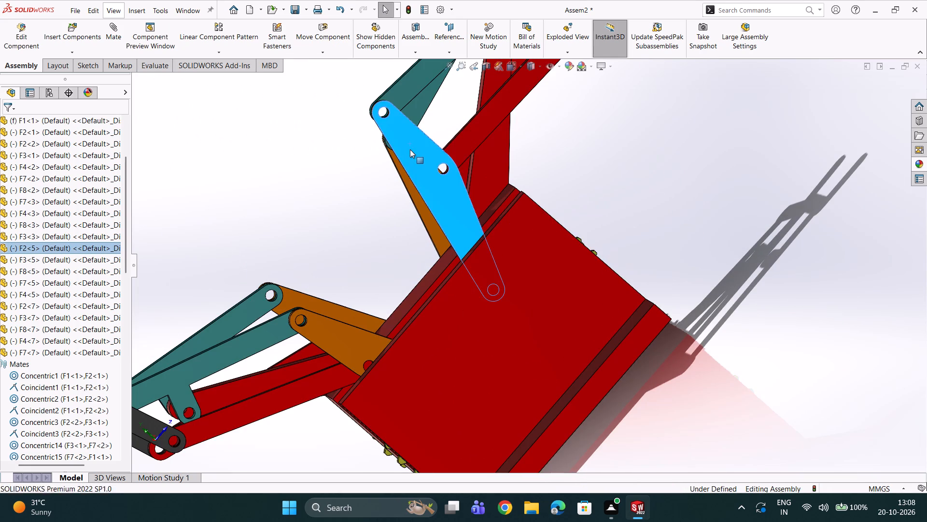
{"action": "left_click_drag", "start_coordinate": [410, 149], "coordinate": [420, 182]}
{"action": "middle_click_drag", "start_coordinate": [421, 177], "coordinate": [417, 181]}
{"action": "scroll", "coordinate": [420, 177], "scroll_direction": "down", "scroll_amount": 1}
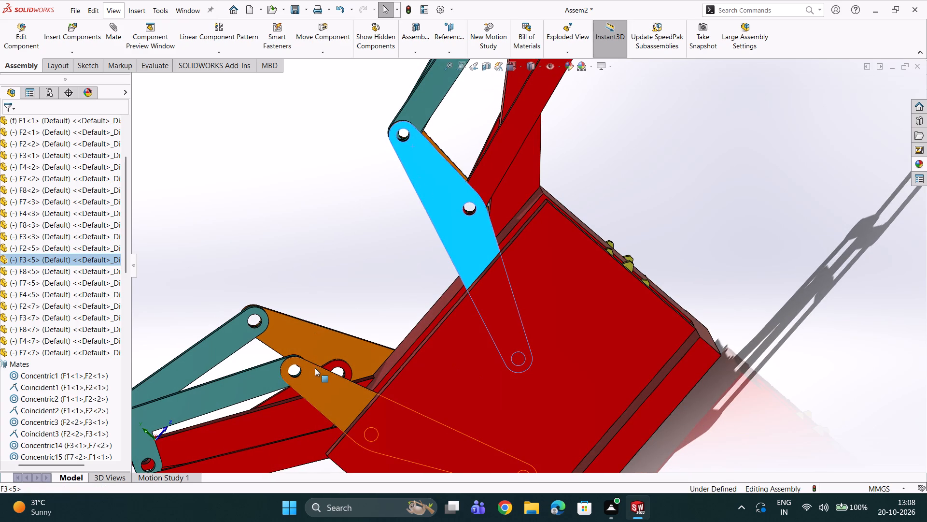
{"action": "left_click", "coordinate": [311, 370]}
{"action": "left_click_drag", "start_coordinate": [311, 370], "coordinate": [309, 351]}
Delete the gear mate GearMate3 between rear gears F2<7> and F2<5>.
{"action": "scroll", "coordinate": [81, 420], "scroll_direction": "down", "scroll_amount": 13}
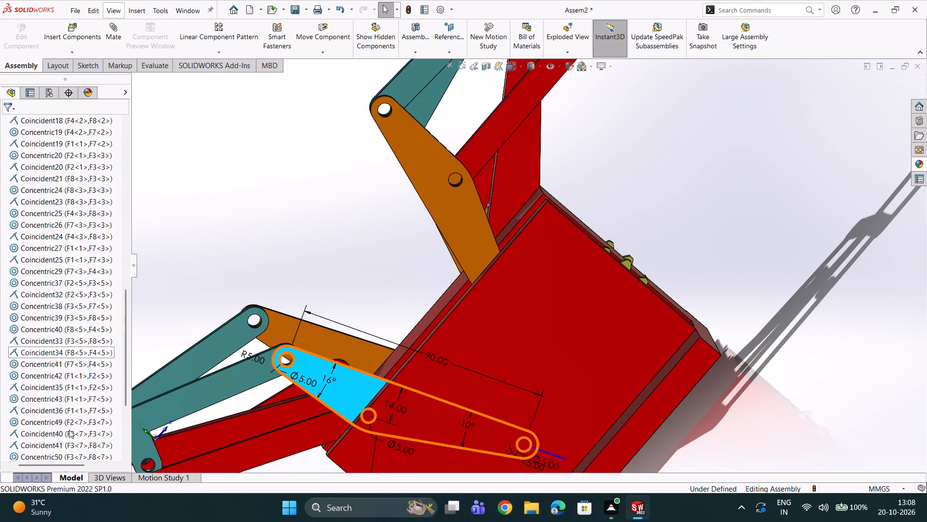
{"action": "scroll", "coordinate": [69, 430], "scroll_direction": "down", "scroll_amount": 7}
{"action": "left_click", "coordinate": [54, 447]}
{"action": "right_click", "coordinate": [54, 447]}
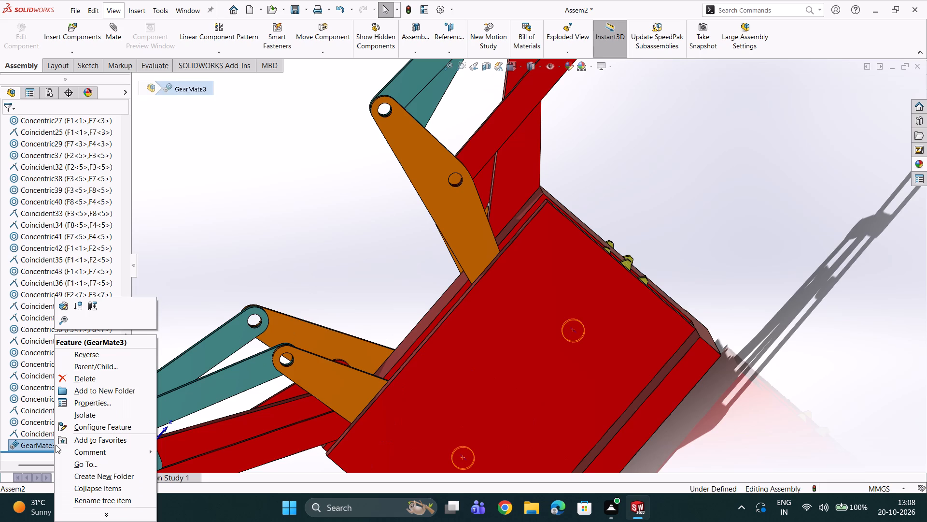
{"action": "left_click", "coordinate": [87, 382]}
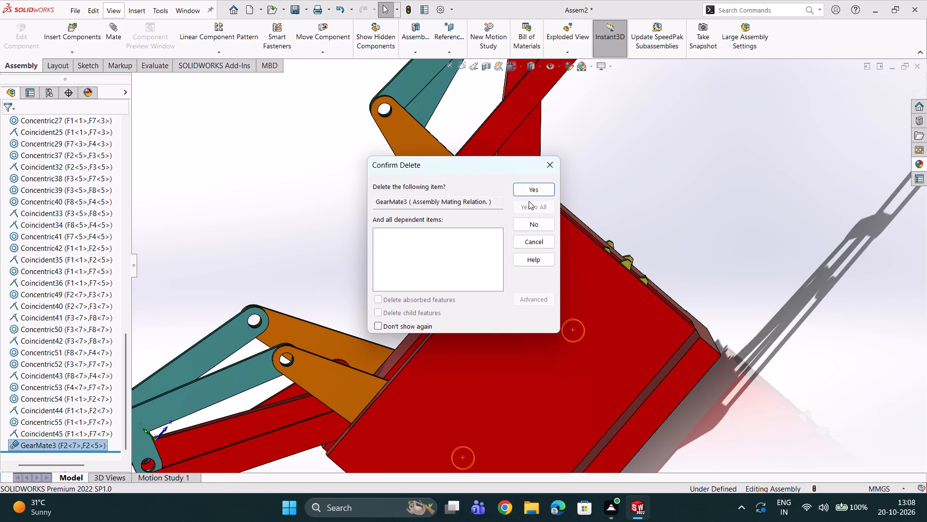
{"action": "left_click", "coordinate": [532, 191]}
Swing rear link F3<7> upward until it lines up with the front link on the same side.
{"action": "left_click_drag", "start_coordinate": [302, 377], "coordinate": [302, 376]}
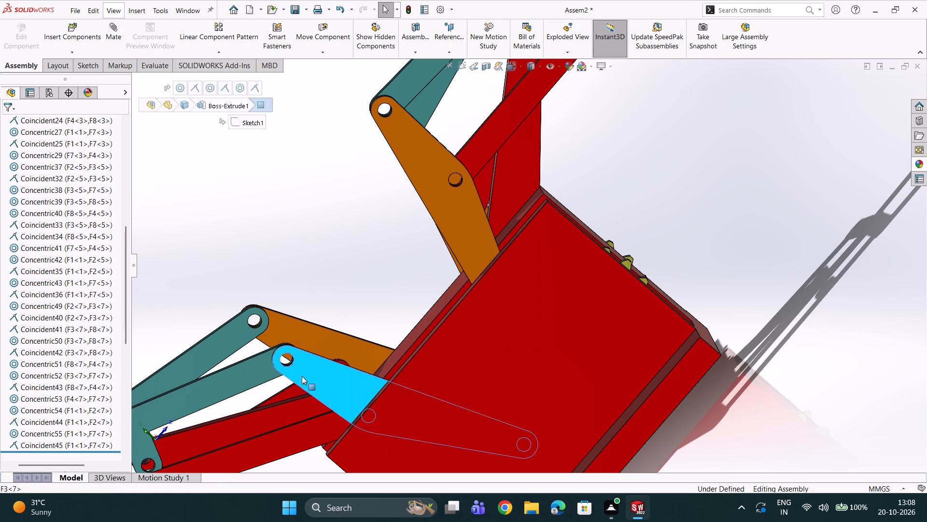
{"action": "left_click_drag", "start_coordinate": [302, 376], "coordinate": [281, 324]}
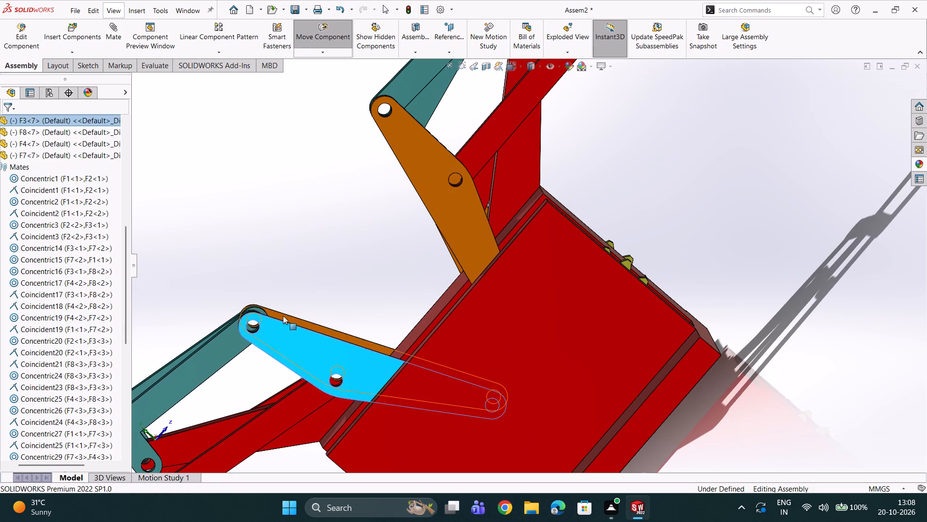
{"action": "middle_click_drag", "start_coordinate": [286, 312], "coordinate": [287, 376]}
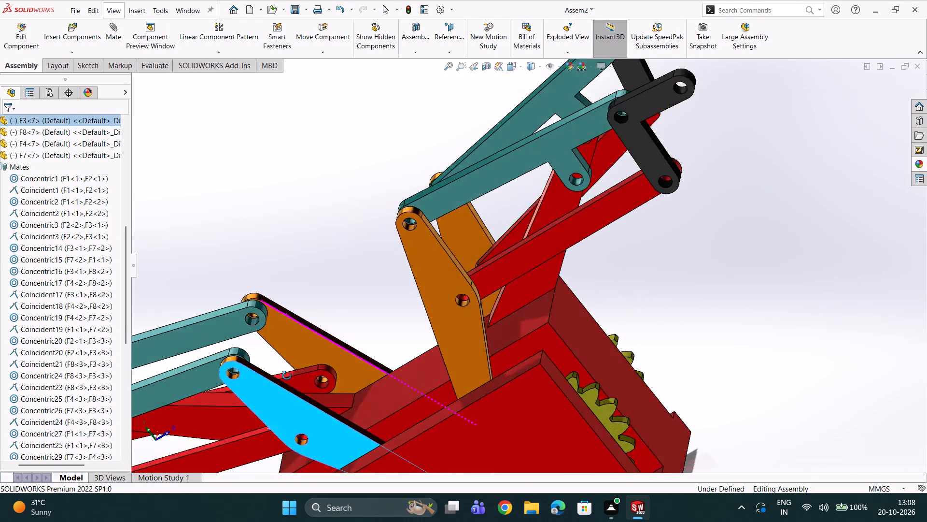
{"action": "middle_click_drag", "start_coordinate": [287, 376], "coordinate": [287, 309]}
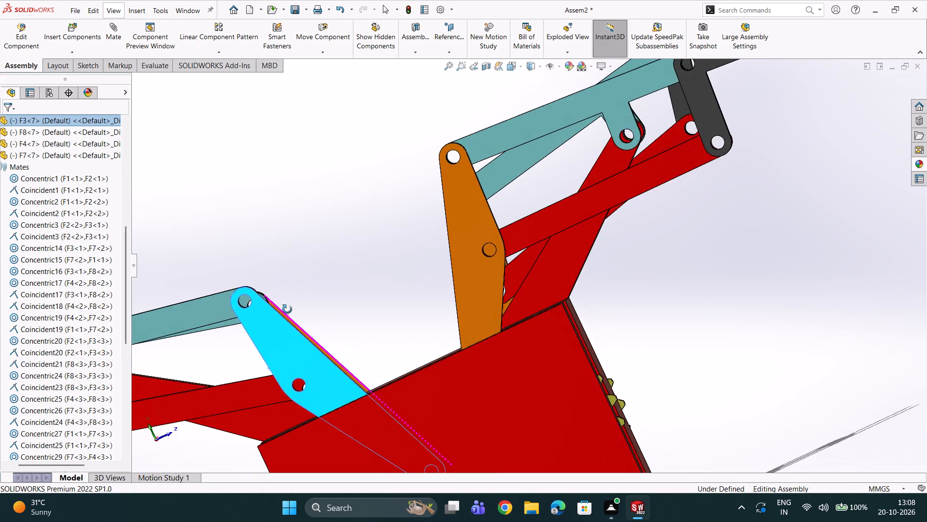
{"action": "middle_click_drag", "start_coordinate": [287, 309], "coordinate": [292, 314]}
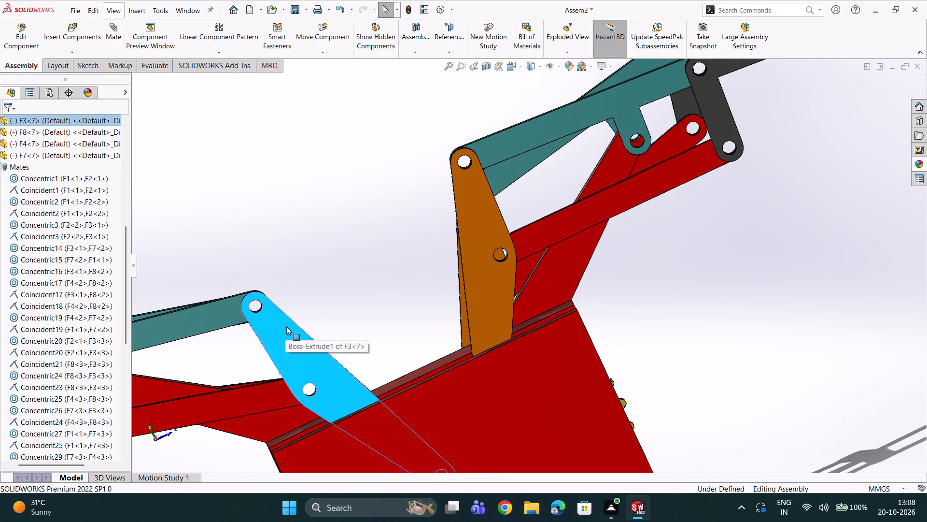
{"action": "left_click", "coordinate": [286, 326]}
{"action": "double_click", "coordinate": [286, 329]}
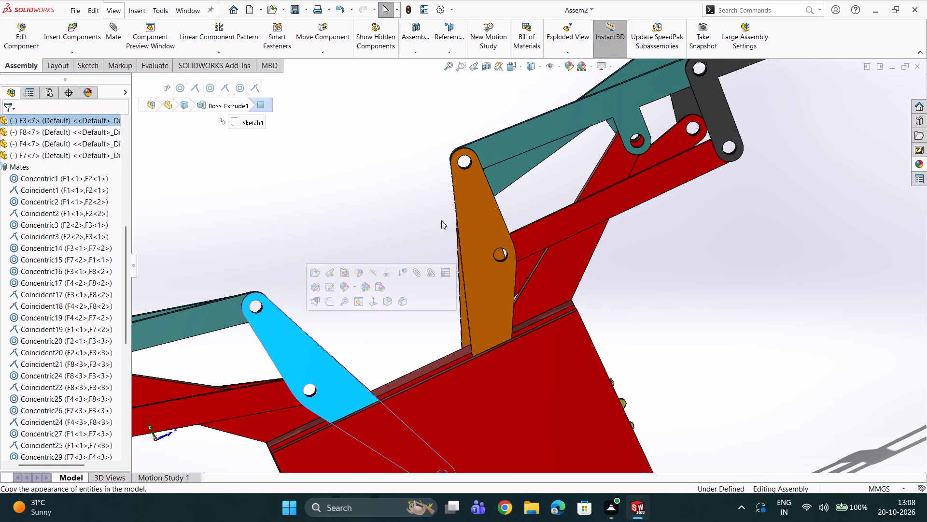
Swing rear link F3<5> downward until it lines up with the front link on its side.
{"action": "left_click_drag", "start_coordinate": [476, 209], "coordinate": [478, 246]}
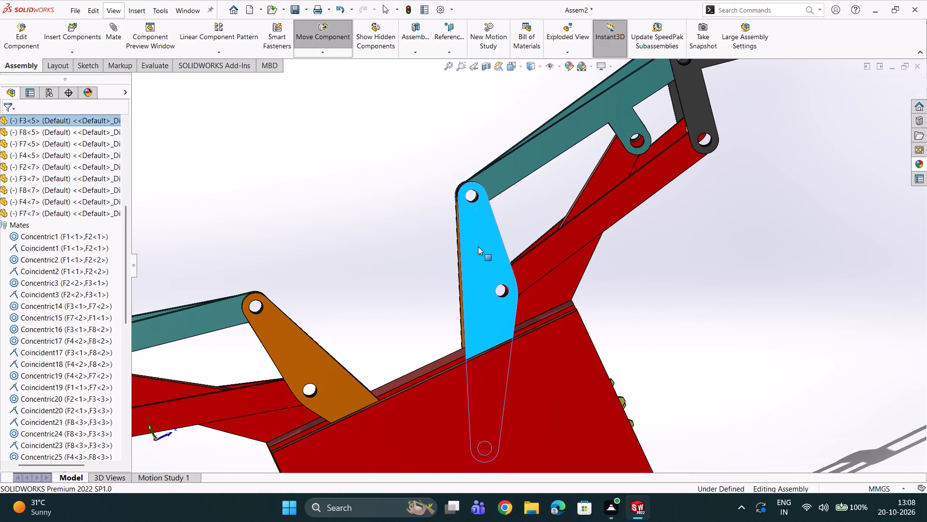
{"action": "left_click_drag", "start_coordinate": [478, 246], "coordinate": [475, 249]}
{"action": "left_click", "coordinate": [475, 249]}
{"action": "scroll", "coordinate": [440, 260], "scroll_direction": "down", "scroll_amount": 2}
{"action": "middle_click", "coordinate": [436, 258]}
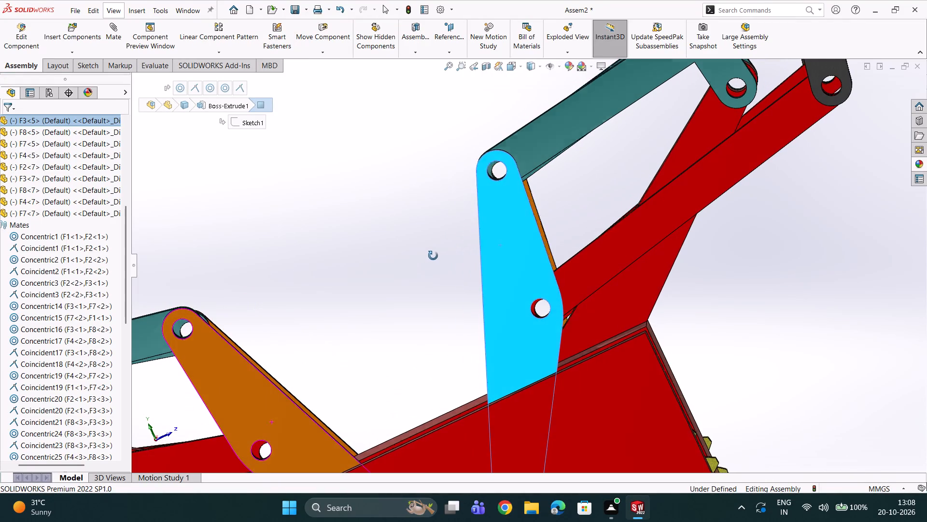
{"action": "left_click_drag", "start_coordinate": [474, 249], "coordinate": [479, 249]}
{"action": "double_click", "coordinate": [479, 249]}
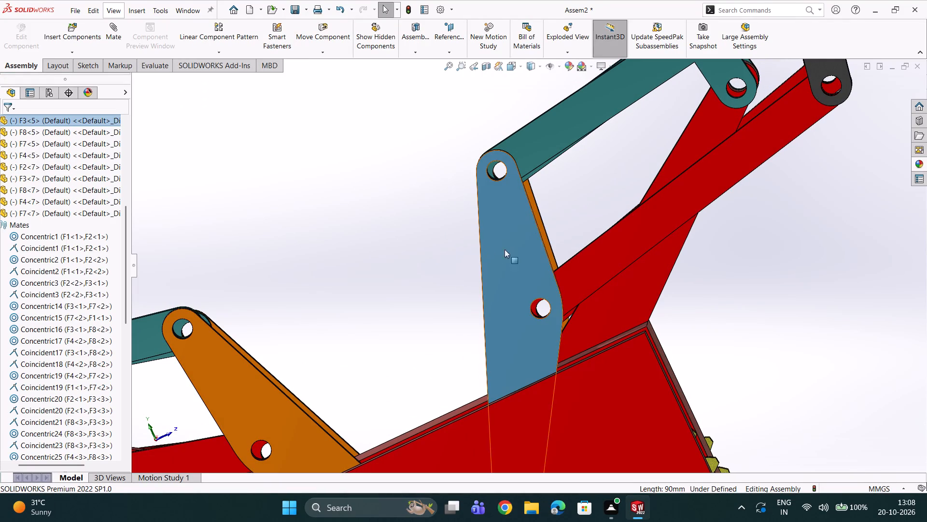
{"action": "left_click", "coordinate": [517, 249]}
{"action": "left_click_drag", "start_coordinate": [520, 249], "coordinate": [534, 257]}
{"action": "left_click_drag", "start_coordinate": [534, 257], "coordinate": [541, 256]}
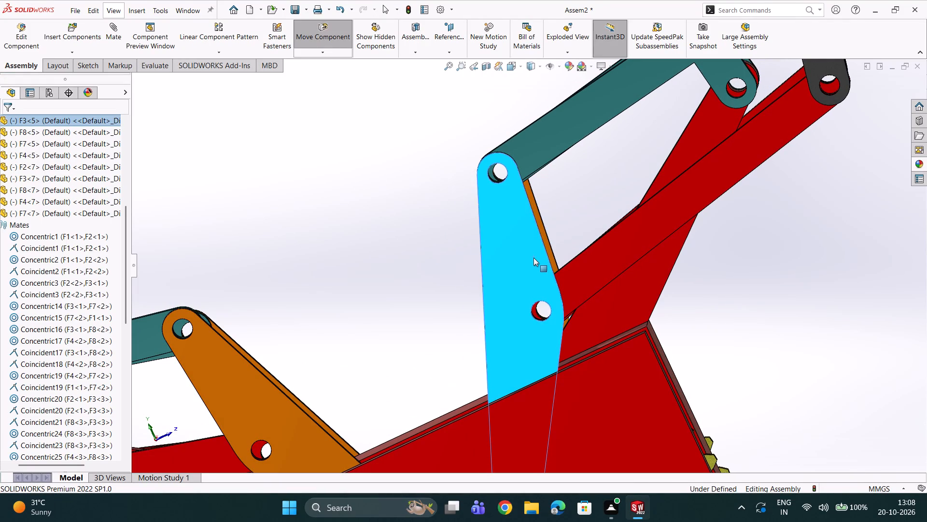
{"action": "left_click_drag", "start_coordinate": [534, 258], "coordinate": [539, 254]}
Examine how the rear links line up with the front links and how the front gears mesh.
{"action": "middle_click_drag", "start_coordinate": [480, 254], "coordinate": [492, 249]}
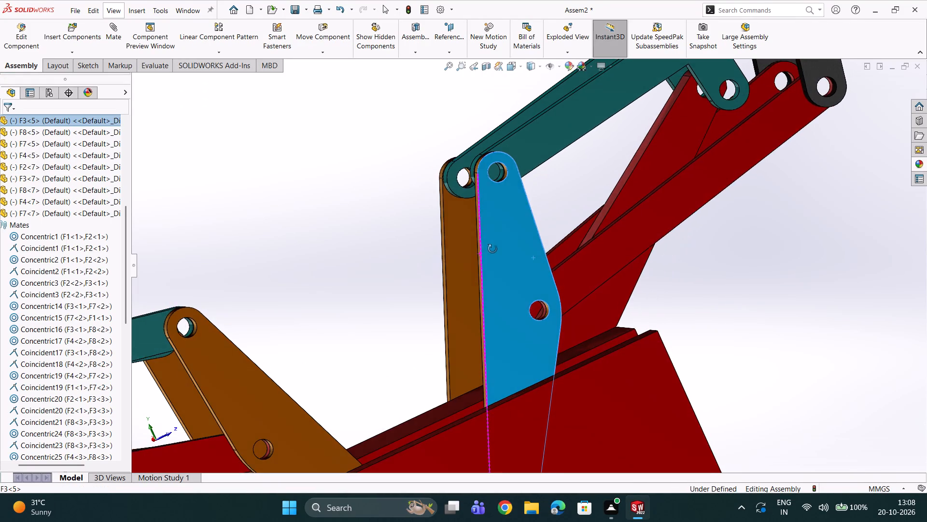
{"action": "middle_click_drag", "start_coordinate": [492, 249], "coordinate": [637, 268]}
{"action": "scroll", "coordinate": [600, 278], "scroll_direction": "up", "scroll_amount": 5}
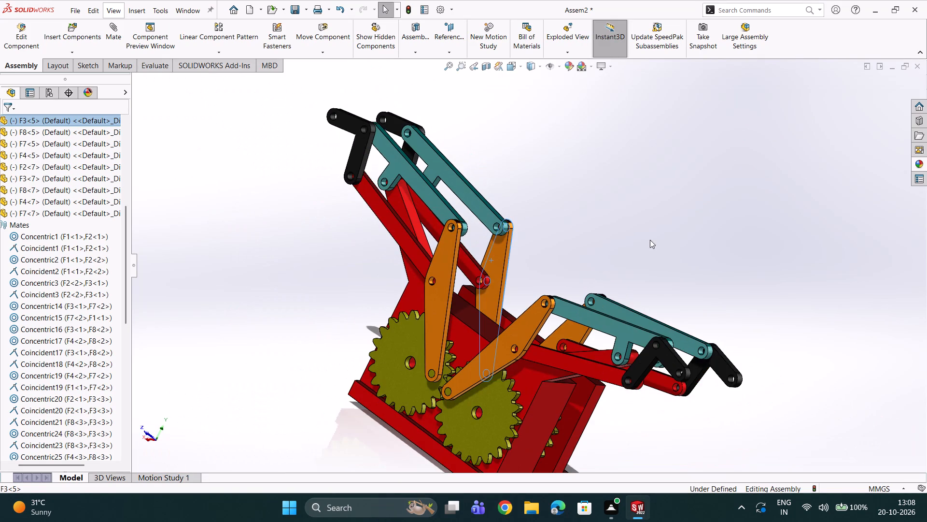
{"action": "left_click", "coordinate": [653, 237]}
{"action": "scroll", "coordinate": [598, 265], "scroll_direction": "up", "scroll_amount": 3}
{"action": "scroll", "coordinate": [565, 278], "scroll_direction": "down", "scroll_amount": 3}
{"action": "scroll", "coordinate": [260, 319], "scroll_direction": "up", "scroll_amount": 3}
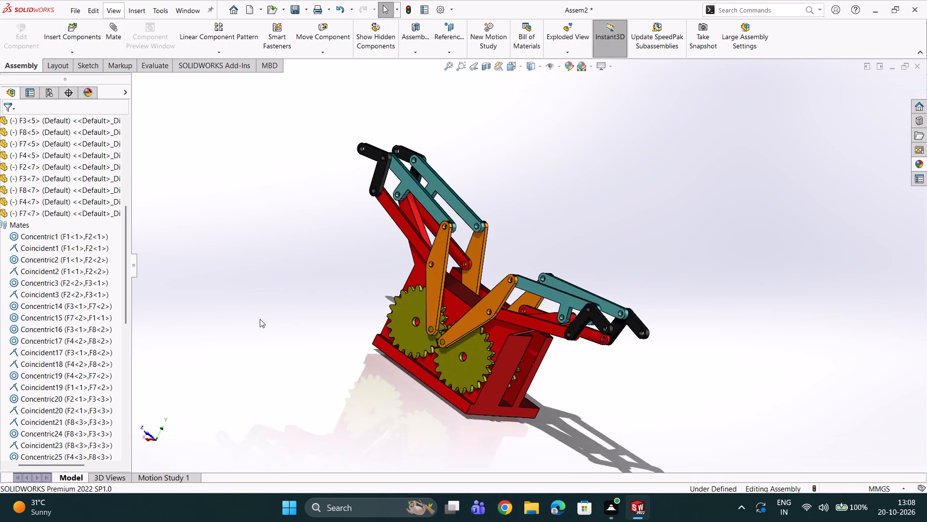
{"action": "scroll", "coordinate": [262, 316], "scroll_direction": "down", "scroll_amount": 1}
{"action": "middle_click_drag", "start_coordinate": [266, 313], "coordinate": [315, 334]}
{"action": "scroll", "coordinate": [382, 302], "scroll_direction": "down", "scroll_amount": 1}
{"action": "scroll", "coordinate": [507, 299], "scroll_direction": "down", "scroll_amount": 2}
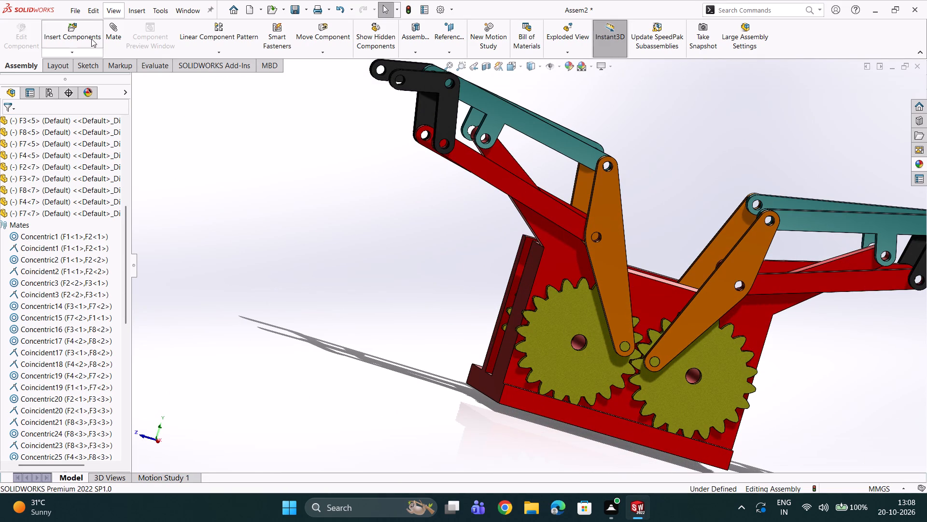
{"action": "left_click", "coordinate": [121, 17]}
{"action": "left_click", "coordinate": [313, 278]}
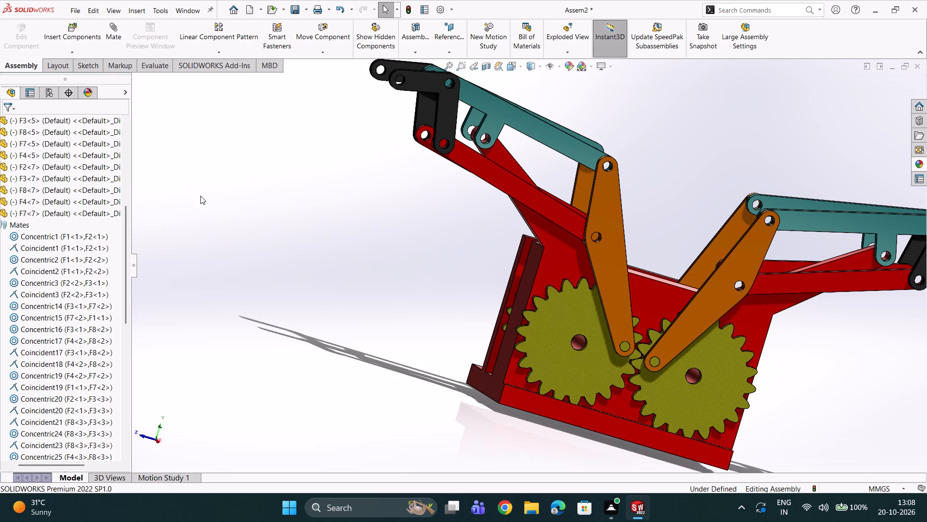
Add a gear mate between the centre bores of front gears F2<1> and F2<2> with an 8 mm : 8 mm ratio.
{"action": "left_click", "coordinate": [108, 37]}
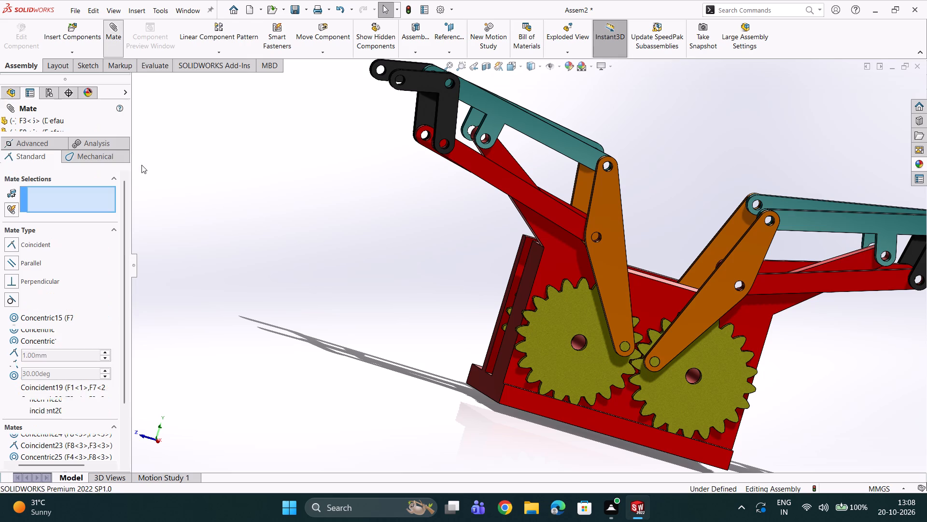
{"action": "left_click", "coordinate": [70, 155]}
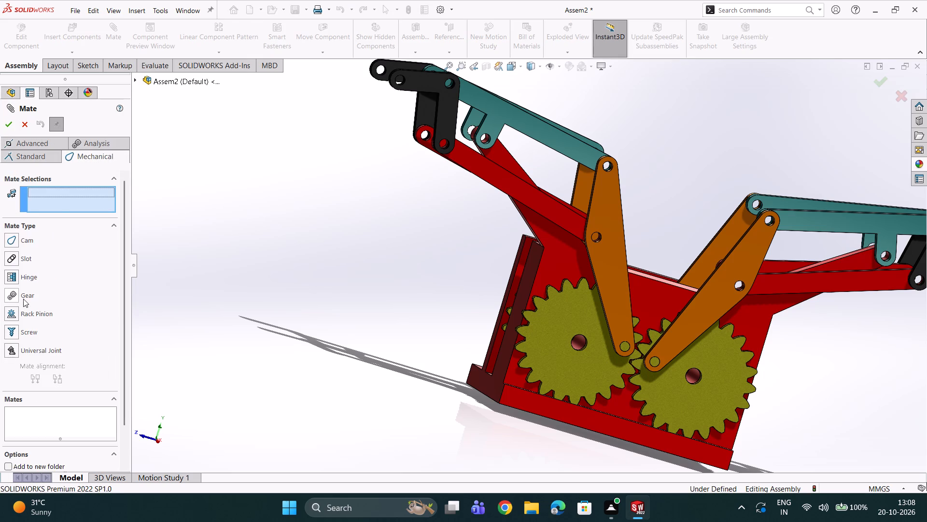
{"action": "left_click", "coordinate": [14, 295]}
{"action": "scroll", "coordinate": [354, 389], "scroll_direction": "down", "scroll_amount": 2}
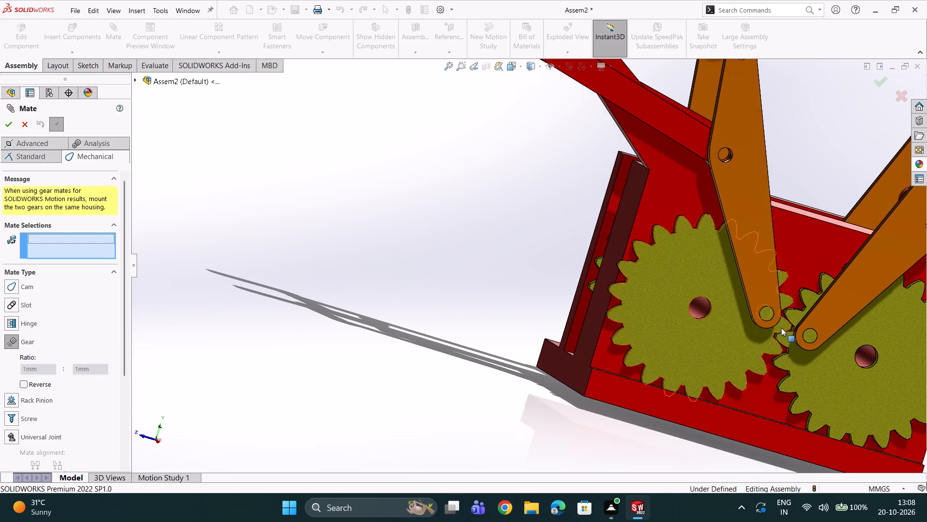
{"action": "scroll", "coordinate": [787, 319], "scroll_direction": "down", "scroll_amount": 9}
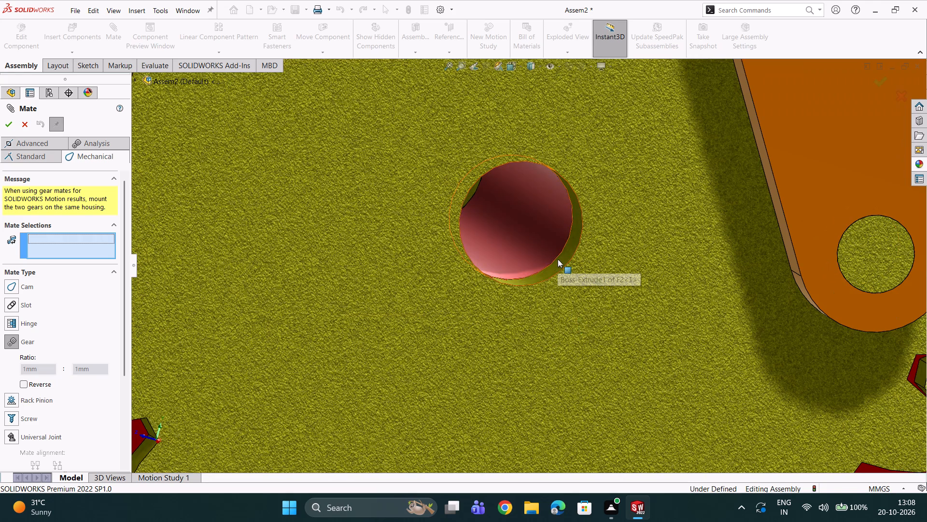
{"action": "left_click", "coordinate": [558, 259]}
{"action": "scroll", "coordinate": [619, 279], "scroll_direction": "up", "scroll_amount": 8}
{"action": "scroll", "coordinate": [713, 357], "scroll_direction": "down", "scroll_amount": 6}
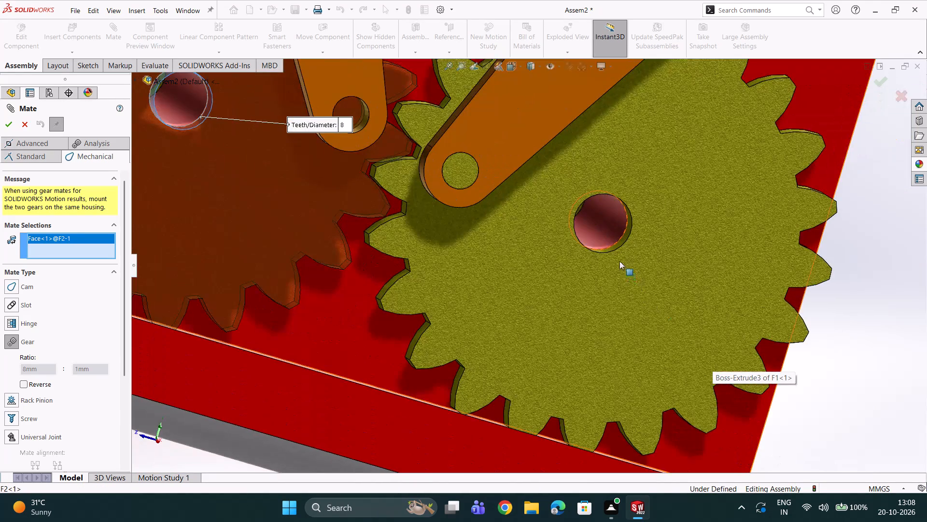
{"action": "scroll", "coordinate": [612, 256], "scroll_direction": "down", "scroll_amount": 2}
{"action": "middle_click_drag", "start_coordinate": [612, 256], "coordinate": [622, 269]}
{"action": "left_click", "coordinate": [583, 212]}
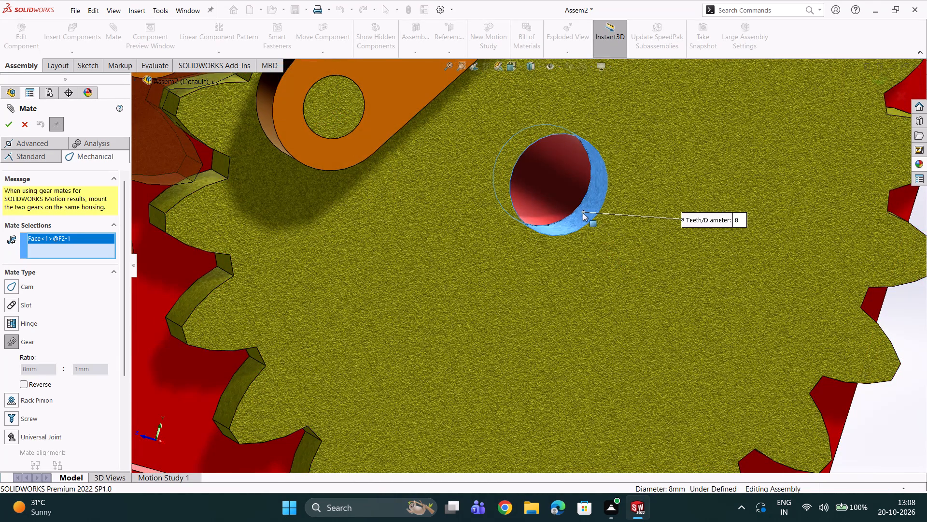
{"action": "scroll", "coordinate": [539, 244], "scroll_direction": "up", "scroll_amount": 6}
{"action": "scroll", "coordinate": [185, 311], "scroll_direction": "up", "scroll_amount": 1}
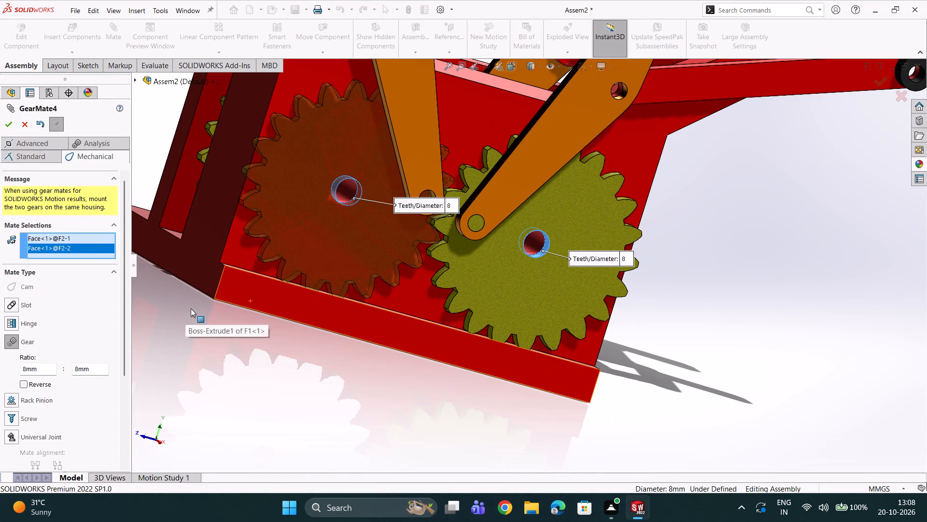
{"action": "left_click", "coordinate": [3, 124]}
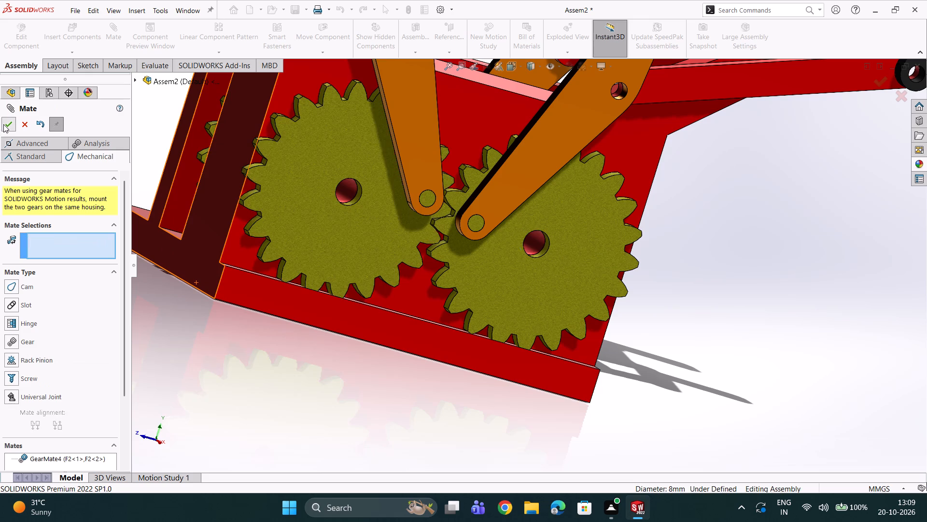
Examine the rear wall of the housing and the posture of the rear links against the front ones.
{"action": "scroll", "coordinate": [207, 199], "scroll_direction": "up", "scroll_amount": 4}
{"action": "middle_click_drag", "start_coordinate": [238, 189], "coordinate": [171, 201]}
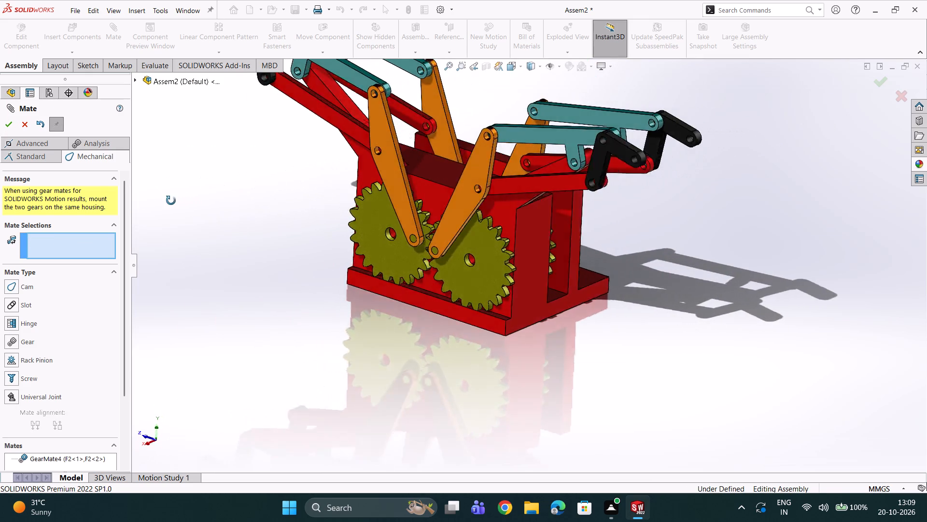
{"action": "middle_click_drag", "start_coordinate": [171, 201], "coordinate": [28, 260]}
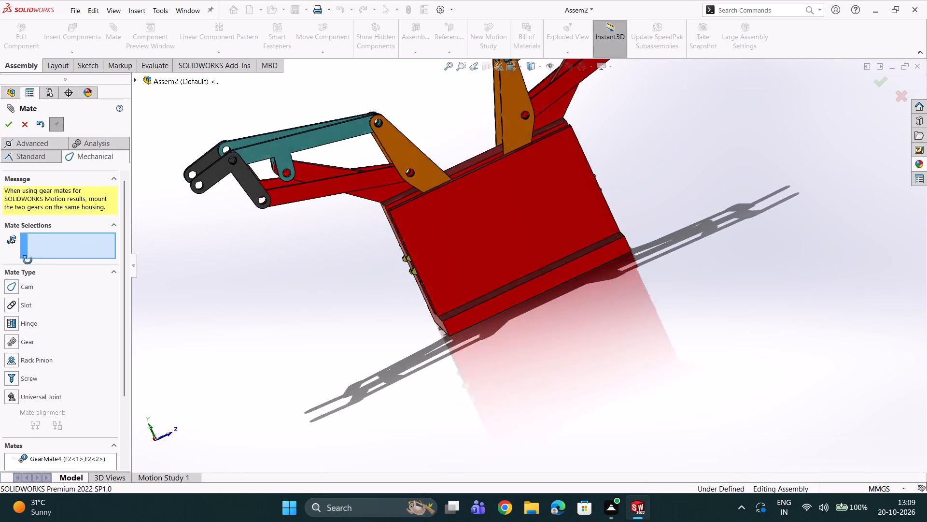
{"action": "middle_click_drag", "start_coordinate": [28, 260], "coordinate": [19, 277]}
{"action": "scroll", "coordinate": [19, 277], "scroll_direction": "down", "scroll_amount": 1}
{"action": "scroll", "coordinate": [482, 154], "scroll_direction": "down", "scroll_amount": 4}
{"action": "scroll", "coordinate": [487, 155], "scroll_direction": "up", "scroll_amount": 4}
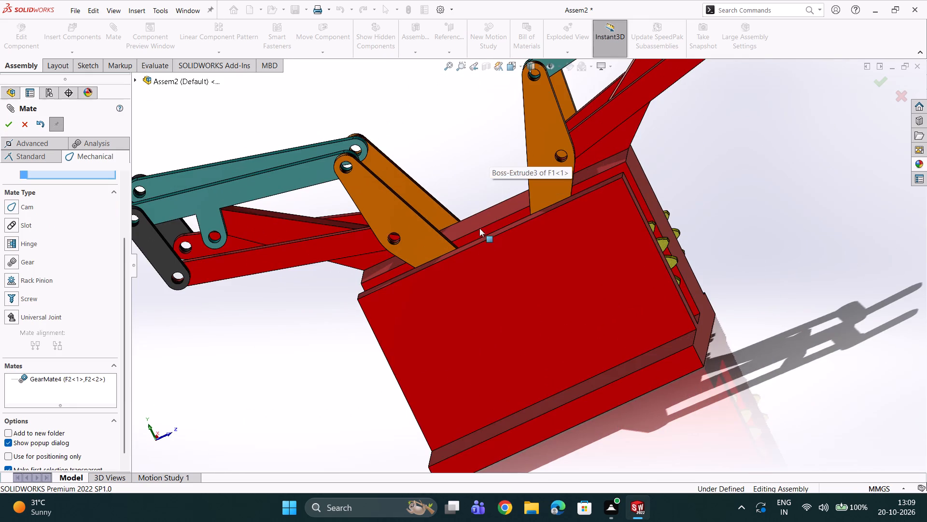
{"action": "middle_click_drag", "start_coordinate": [483, 255], "coordinate": [709, 341]}
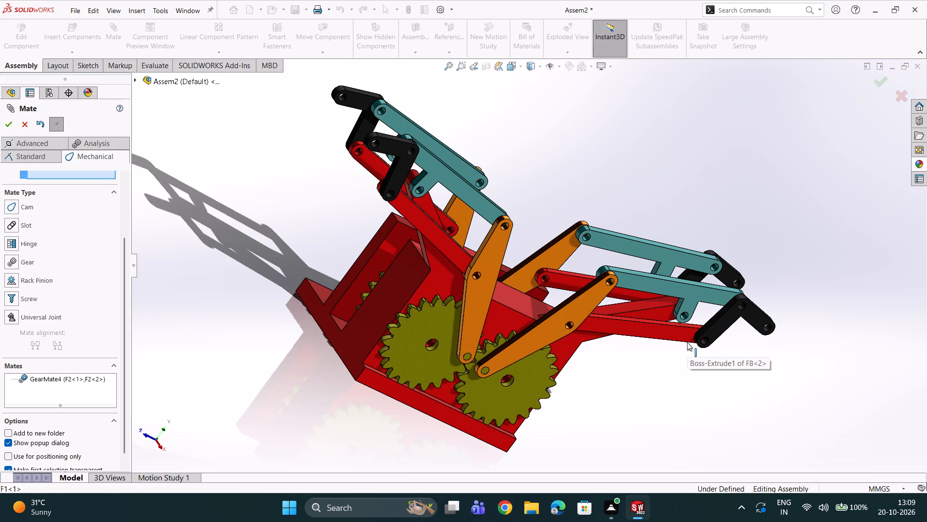
Rotate front gear F2<2> back and forth to test how the gear mate drives both front links.
{"action": "scroll", "coordinate": [789, 325], "scroll_direction": "up", "scroll_amount": 2}
{"action": "middle_click_drag", "start_coordinate": [678, 404], "coordinate": [651, 387]}
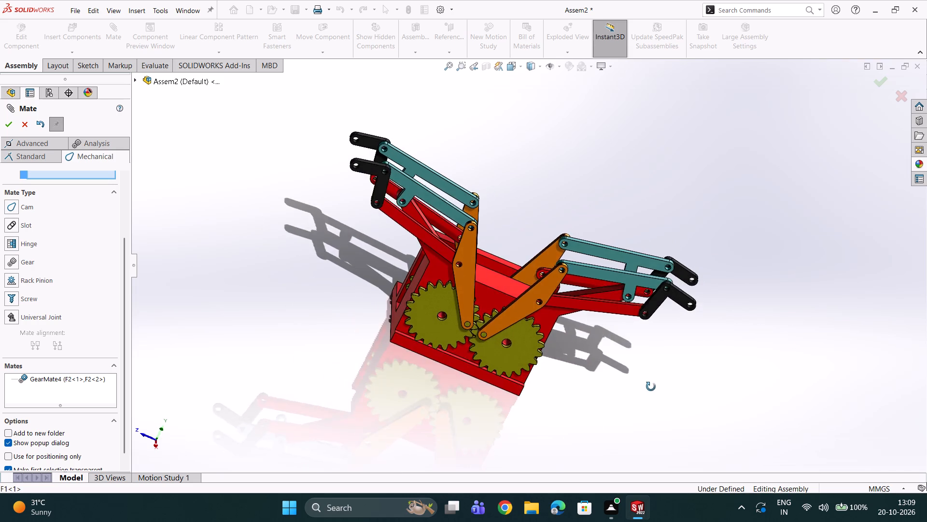
{"action": "middle_click_drag", "start_coordinate": [651, 387], "coordinate": [712, 356]}
{"action": "scroll", "coordinate": [644, 351], "scroll_direction": "down", "scroll_amount": 3}
{"action": "middle_click_drag", "start_coordinate": [596, 333], "coordinate": [566, 333]}
{"action": "left_click_drag", "start_coordinate": [457, 304], "coordinate": [463, 299]}
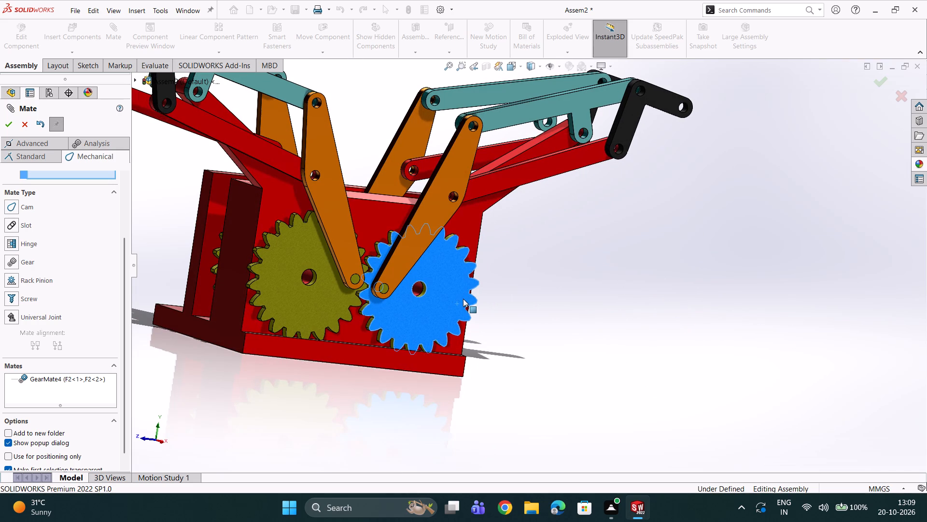
{"action": "left_click_drag", "start_coordinate": [463, 299], "coordinate": [447, 312]}
{"action": "left_click_drag", "start_coordinate": [447, 312], "coordinate": [459, 311]}
{"action": "left_click", "coordinate": [459, 311]}
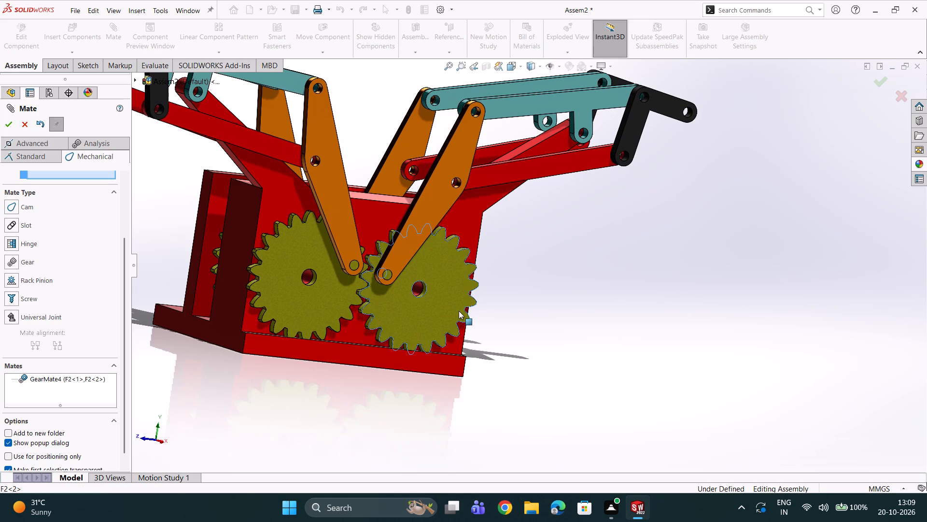
Clear the front gear F2<2> face from the mate selections.
{"action": "middle_click_drag", "start_coordinate": [458, 310], "coordinate": [436, 296]}
{"action": "scroll", "coordinate": [437, 295], "scroll_direction": "down", "scroll_amount": 3}
{"action": "scroll", "coordinate": [434, 296], "scroll_direction": "up", "scroll_amount": 2}
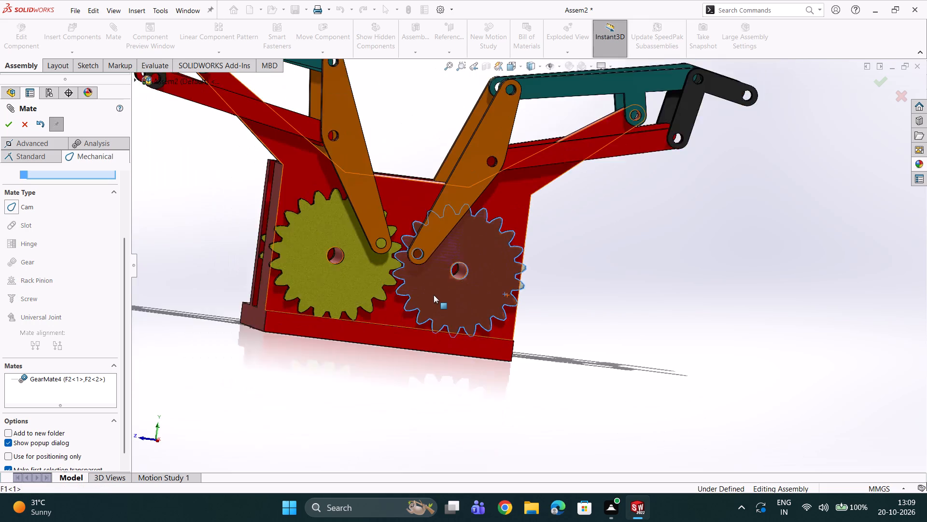
{"action": "scroll", "coordinate": [434, 295], "scroll_direction": "up", "scroll_amount": 2}
{"action": "left_click", "coordinate": [718, 267]}
{"action": "scroll", "coordinate": [601, 280], "scroll_direction": "up", "scroll_amount": 2}
{"action": "left_click", "coordinate": [601, 280]}
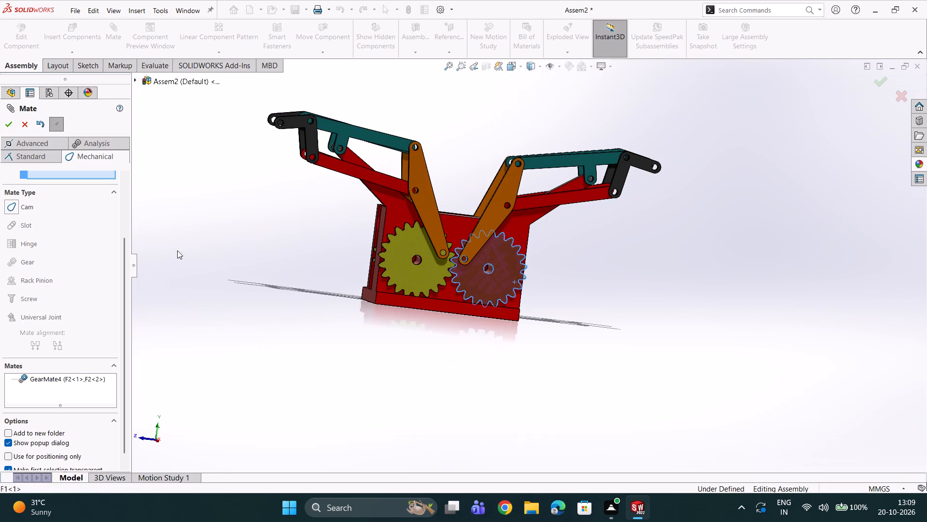
{"action": "left_click", "coordinate": [183, 259]}
{"action": "left_click", "coordinate": [14, 145]}
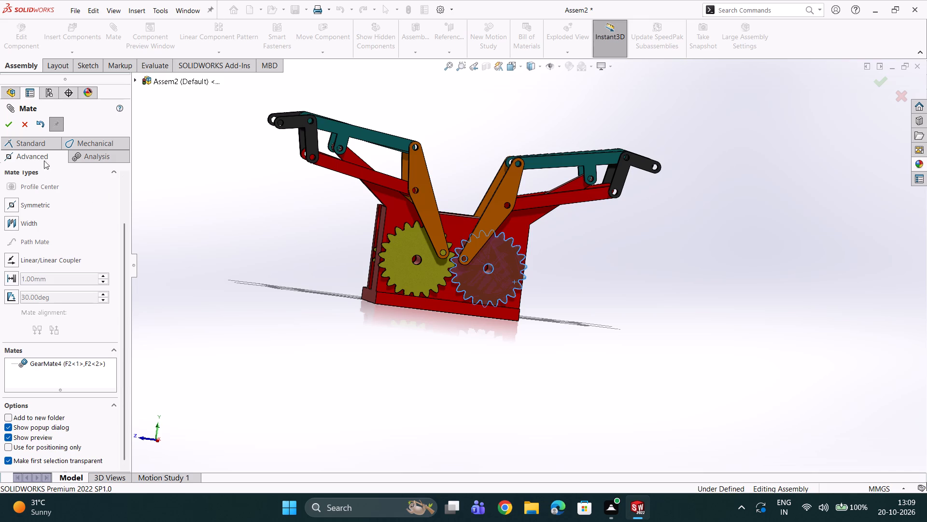
{"action": "left_click", "coordinate": [40, 147]}
{"action": "scroll", "coordinate": [86, 197], "scroll_direction": "up", "scroll_amount": 3}
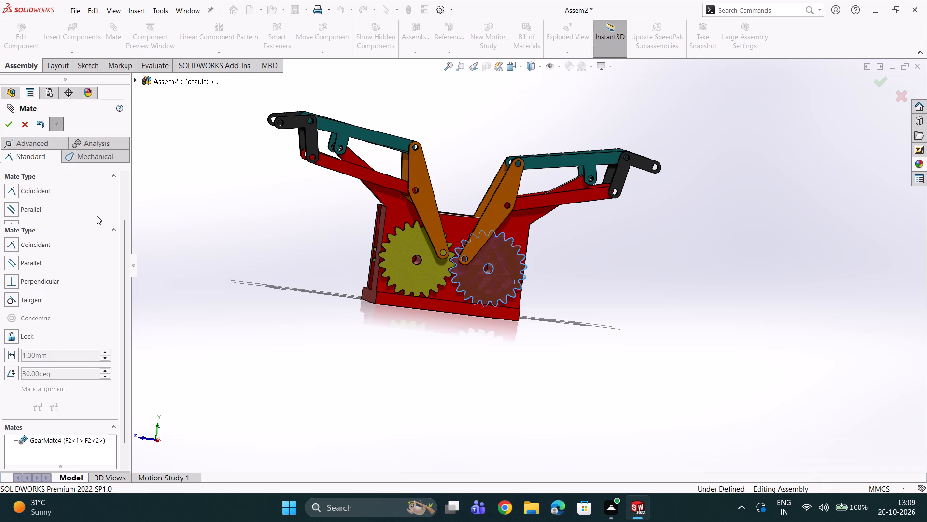
{"action": "left_click", "coordinate": [64, 188]}
{"action": "right_click", "coordinate": [64, 189]}
{"action": "left_click", "coordinate": [85, 206]}
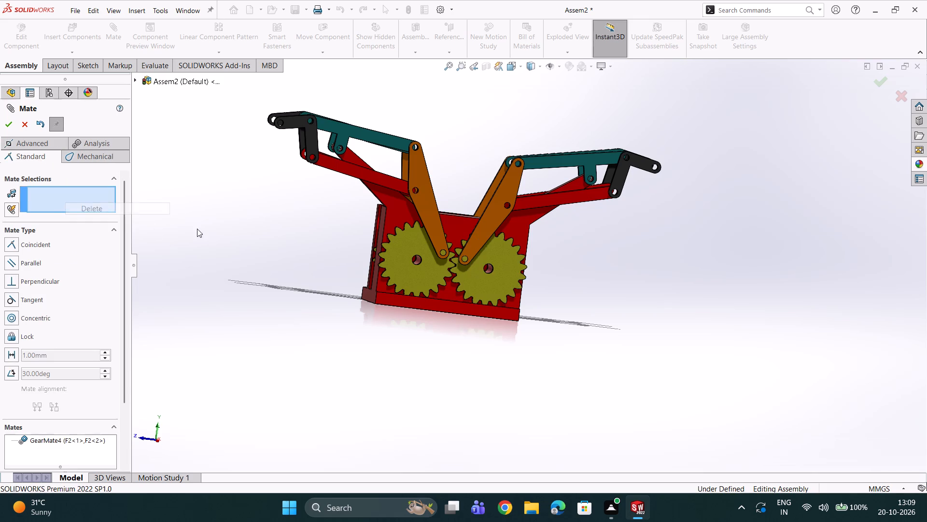
Add a concentric mate between the end hole of front teal link F7<2> and the top hole of rear orange link F3<7>.
{"action": "scroll", "coordinate": [486, 175], "scroll_direction": "down", "scroll_amount": 12}
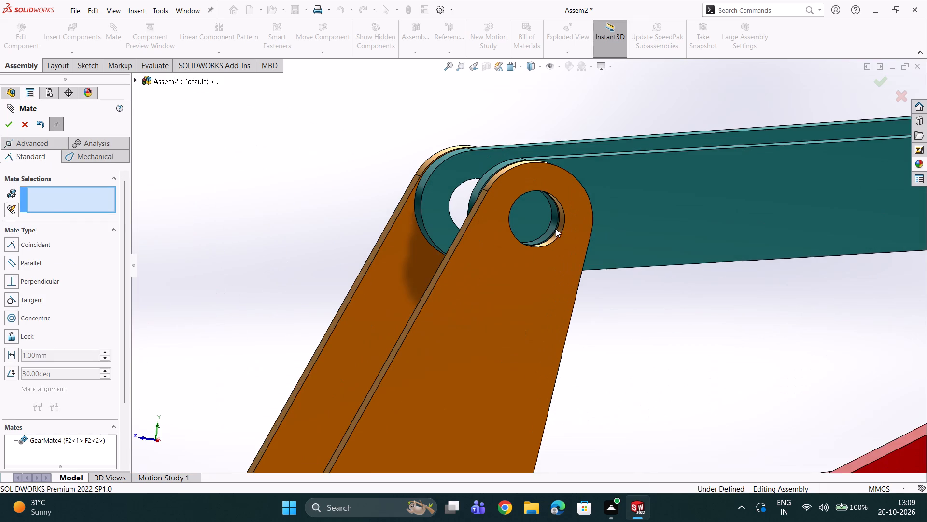
{"action": "scroll", "coordinate": [552, 230], "scroll_direction": "down", "scroll_amount": 1}
{"action": "left_click", "coordinate": [546, 232]}
{"action": "middle_click_drag", "start_coordinate": [545, 231], "coordinate": [519, 284]}
{"action": "scroll", "coordinate": [528, 264], "scroll_direction": "down", "scroll_amount": 1}
{"action": "scroll", "coordinate": [471, 175], "scroll_direction": "down", "scroll_amount": 4}
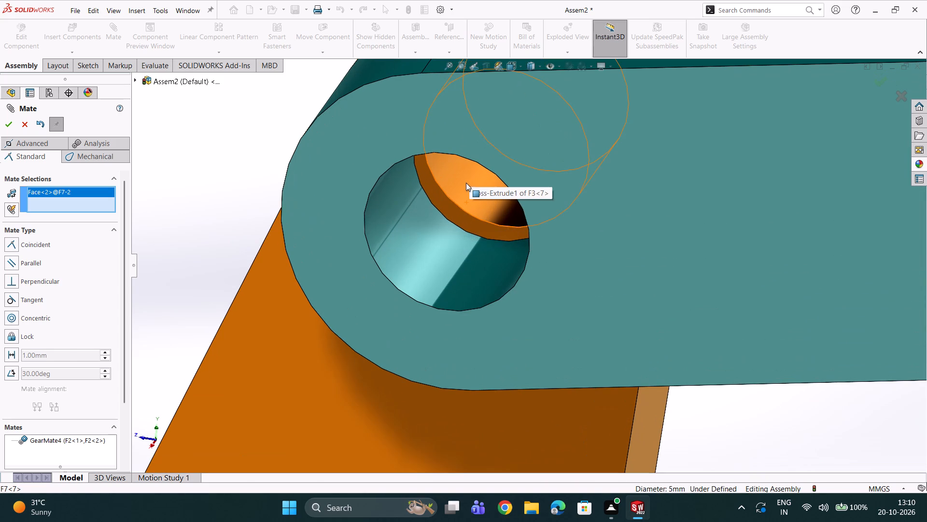
{"action": "left_click", "coordinate": [466, 183]}
{"action": "scroll", "coordinate": [461, 197], "scroll_direction": "up", "scroll_amount": 6}
{"action": "scroll", "coordinate": [464, 248], "scroll_direction": "up", "scroll_amount": 2}
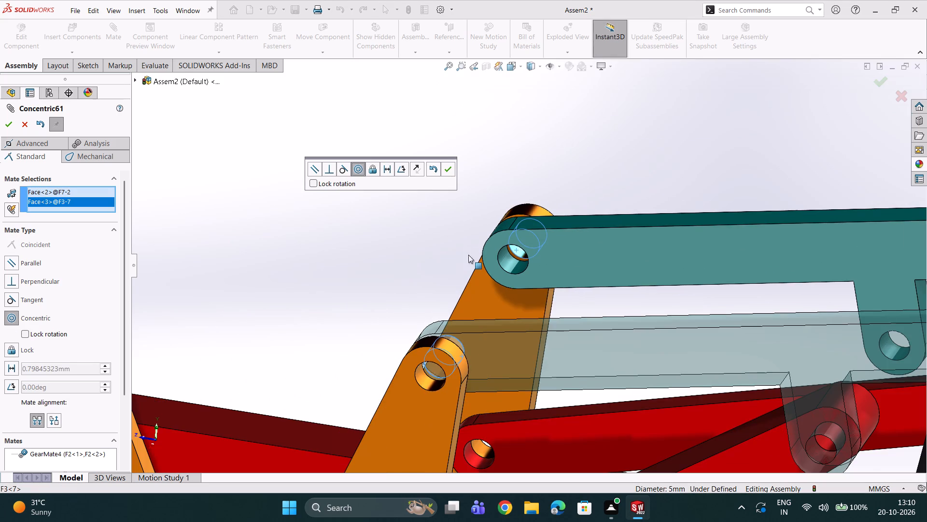
{"action": "scroll", "coordinate": [550, 302], "scroll_direction": "up", "scroll_amount": 3}
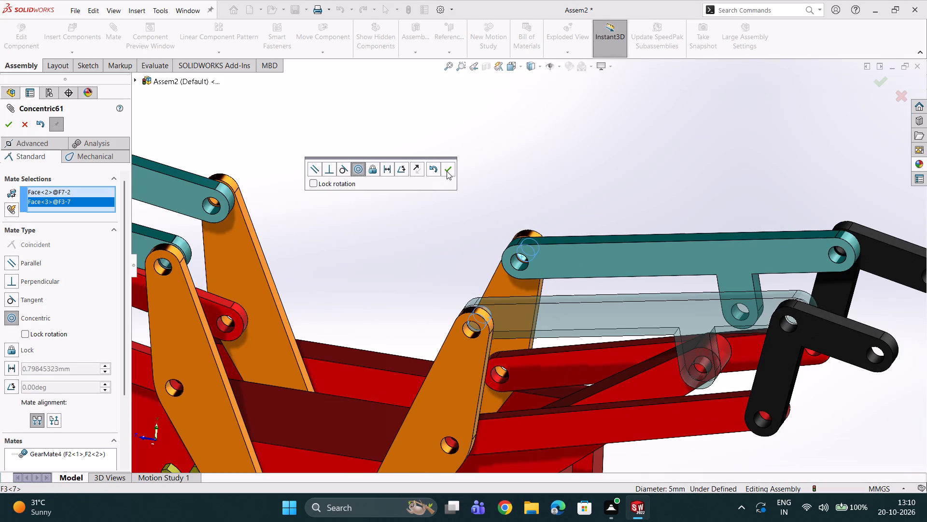
{"action": "left_click", "coordinate": [447, 171]}
Add a concentric mate between the inner end holes of front teal link F7<3> and rear teal link F7<5>.
{"action": "scroll", "coordinate": [182, 238], "scroll_direction": "down", "scroll_amount": 5}
{"action": "middle_click_drag", "start_coordinate": [223, 296], "coordinate": [265, 276]}
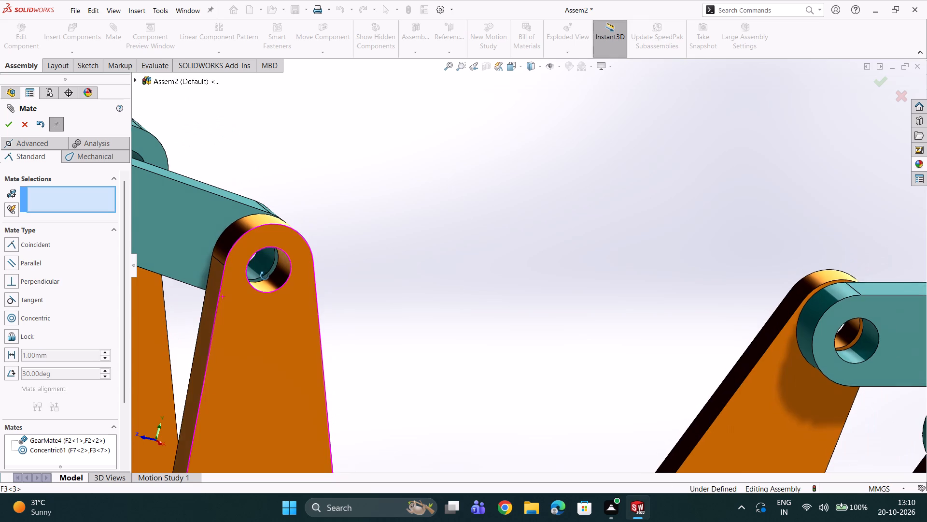
{"action": "middle_click_drag", "start_coordinate": [265, 276], "coordinate": [258, 274]}
{"action": "scroll", "coordinate": [260, 266], "scroll_direction": "up", "scroll_amount": 1}
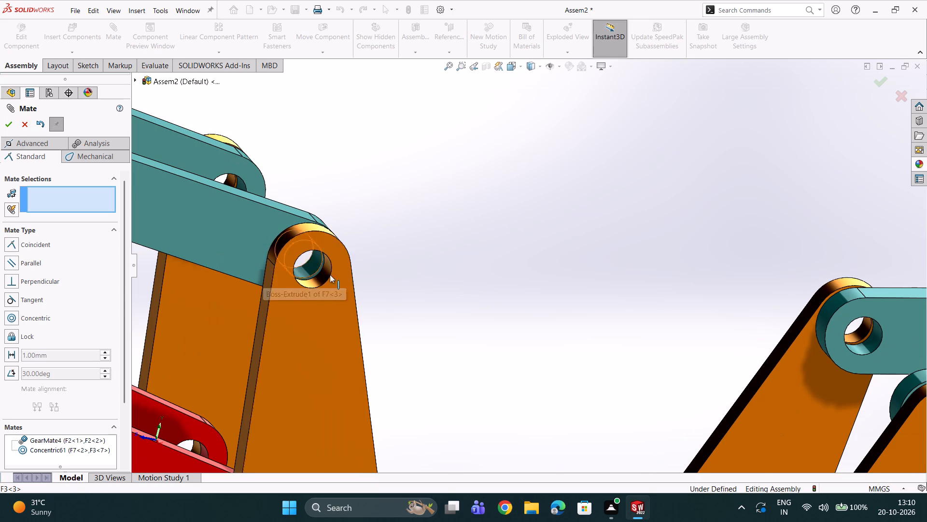
{"action": "left_click", "coordinate": [311, 268]}
{"action": "middle_click_drag", "start_coordinate": [301, 270], "coordinate": [263, 281]}
{"action": "scroll", "coordinate": [408, 190], "scroll_direction": "down", "scroll_amount": 3}
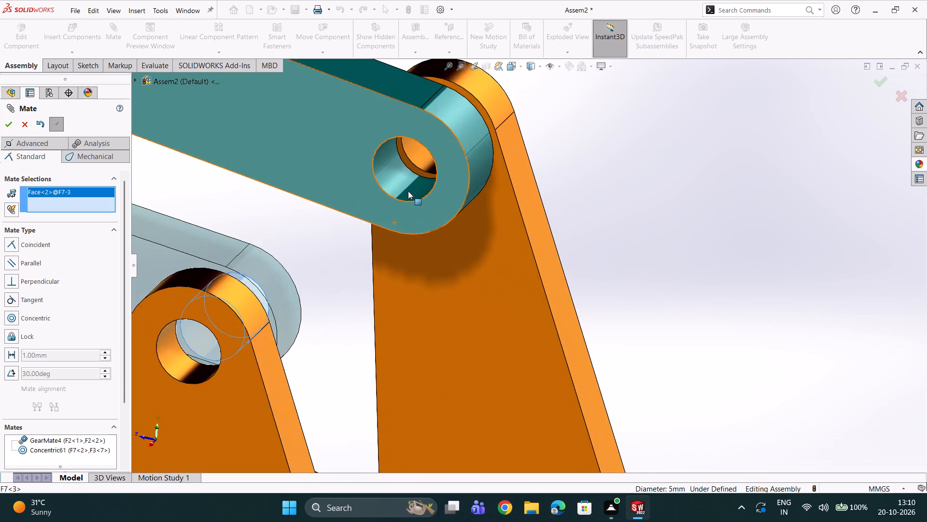
{"action": "scroll", "coordinate": [405, 187], "scroll_direction": "down", "scroll_amount": 3}
{"action": "left_click", "coordinate": [425, 181]}
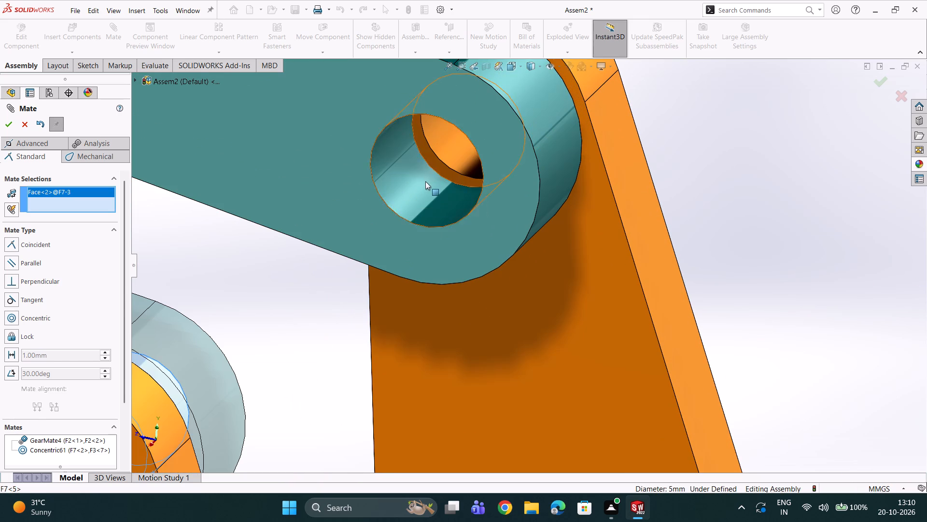
{"action": "scroll", "coordinate": [418, 260], "scroll_direction": "up", "scroll_amount": 7}
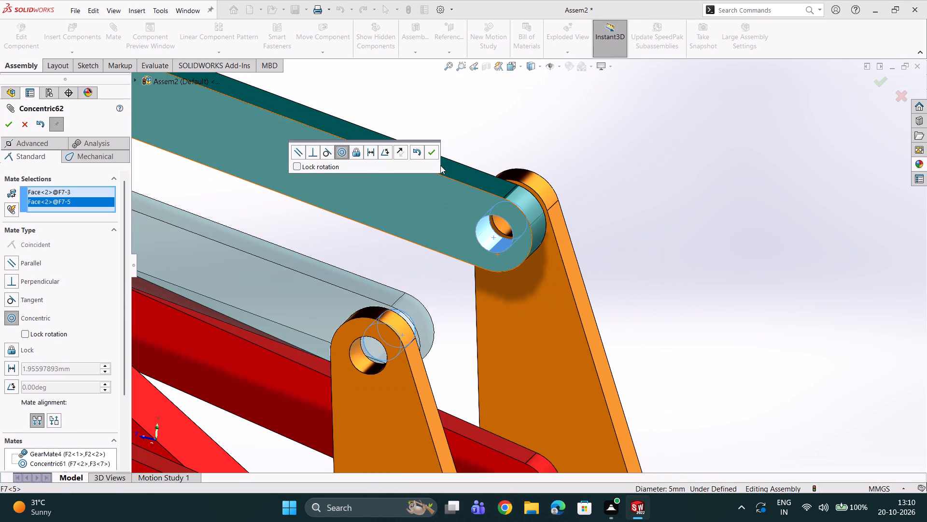
{"action": "left_click", "coordinate": [431, 151]}
Rotate front gear F2<2> to test whether the front and rear links move together, and finish mating.
{"action": "scroll", "coordinate": [452, 177], "scroll_direction": "up", "scroll_amount": 9}
{"action": "scroll", "coordinate": [536, 280], "scroll_direction": "down", "scroll_amount": 1}
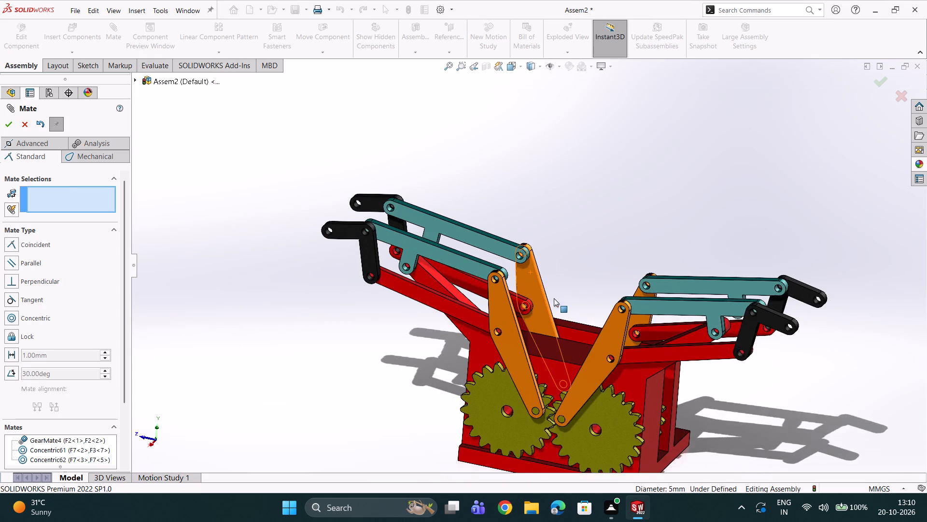
{"action": "scroll", "coordinate": [554, 299], "scroll_direction": "down", "scroll_amount": 1}
{"action": "scroll", "coordinate": [554, 305], "scroll_direction": "up", "scroll_amount": 2}
{"action": "middle_click_drag", "start_coordinate": [562, 312], "coordinate": [593, 261]}
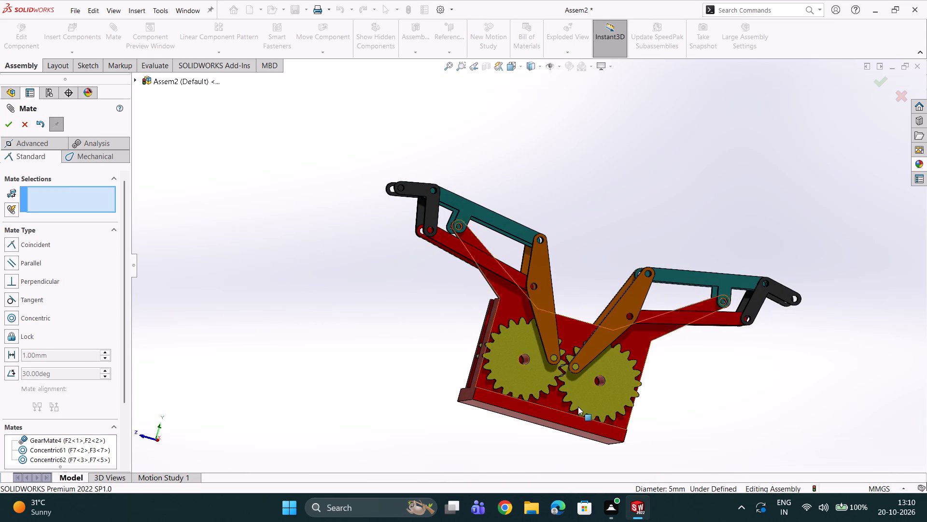
{"action": "left_click_drag", "start_coordinate": [618, 384], "coordinate": [617, 393]}
{"action": "left_click_drag", "start_coordinate": [616, 397], "coordinate": [611, 404]}
{"action": "left_click_drag", "start_coordinate": [584, 409], "coordinate": [553, 377]}
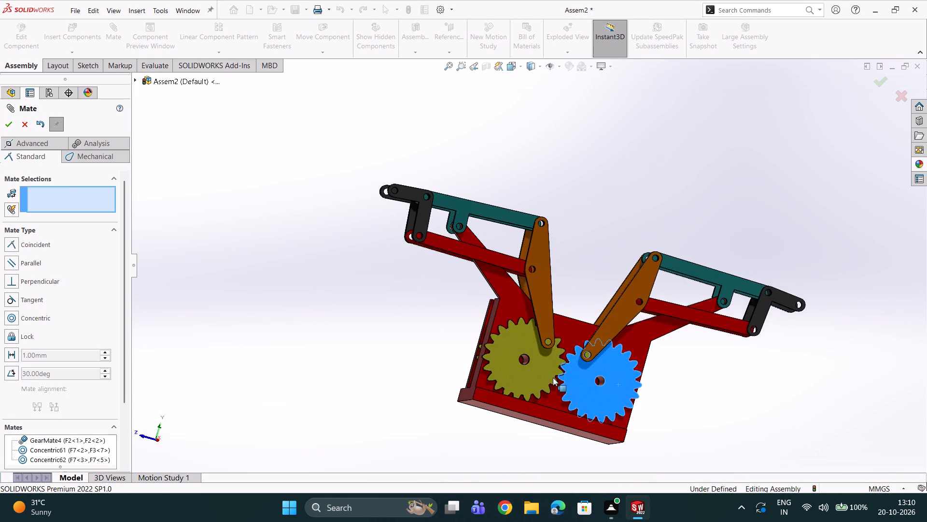
{"action": "left_click_drag", "start_coordinate": [553, 377], "coordinate": [608, 398]}
{"action": "left_click_drag", "start_coordinate": [605, 401], "coordinate": [576, 411]}
{"action": "left_click_drag", "start_coordinate": [574, 411], "coordinate": [564, 393]}
{"action": "left_click_drag", "start_coordinate": [562, 388], "coordinate": [565, 373]}
{"action": "scroll", "coordinate": [611, 406], "scroll_direction": "down", "scroll_amount": 2}
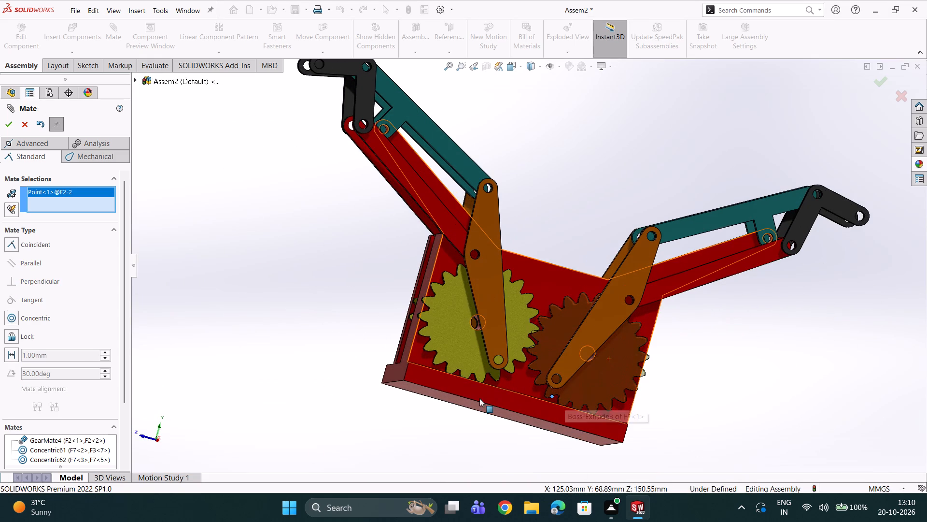
{"action": "double_click", "coordinate": [24, 121]}
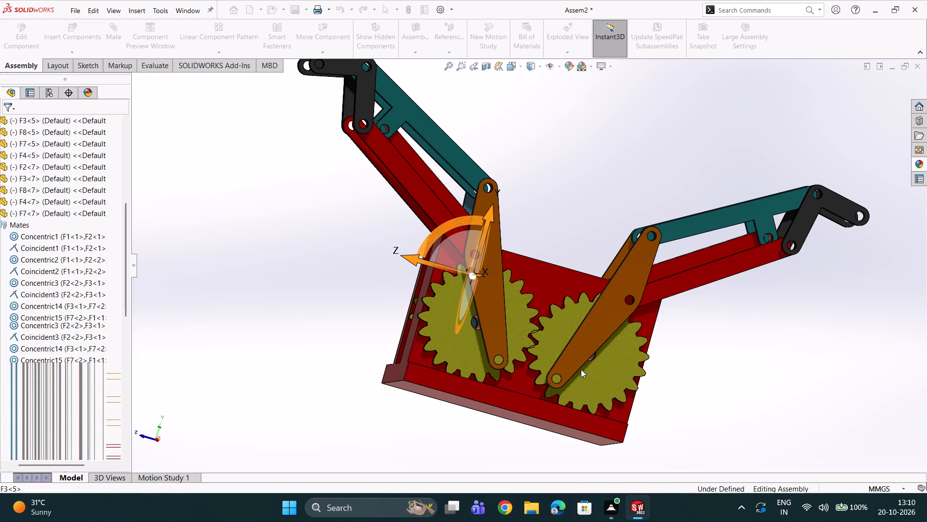
Rotate front gear F2<2> back and forth from an angled view to examine the motion of the whole linkage on both sides.
{"action": "scroll", "coordinate": [581, 369], "scroll_direction": "down", "scroll_amount": 1}
{"action": "double_click", "coordinate": [536, 182]}
{"action": "scroll", "coordinate": [535, 200], "scroll_direction": "down", "scroll_amount": 1}
{"action": "middle_click_drag", "start_coordinate": [508, 240], "coordinate": [498, 255]}
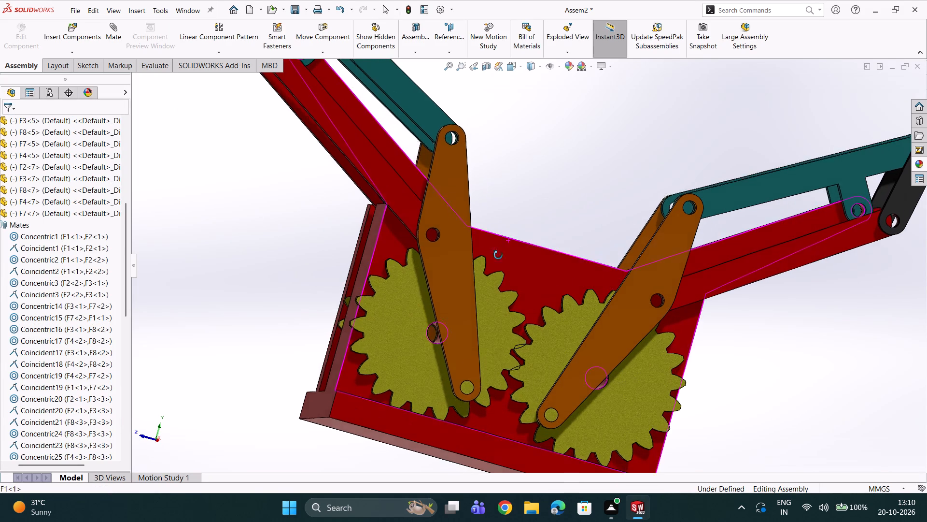
{"action": "middle_click_drag", "start_coordinate": [498, 255], "coordinate": [480, 264]}
{"action": "scroll", "coordinate": [480, 266], "scroll_direction": "up", "scroll_amount": 4}
{"action": "left_click_drag", "start_coordinate": [576, 320], "coordinate": [576, 335]}
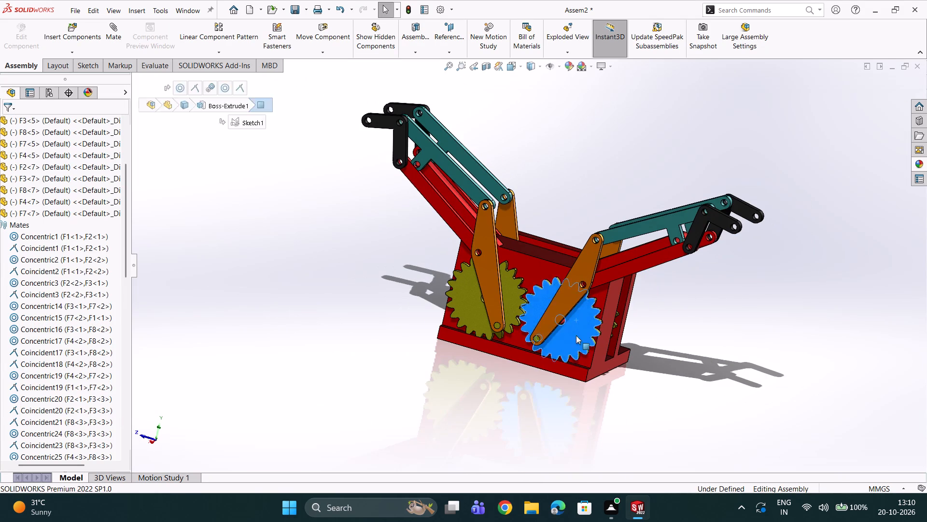
{"action": "left_click_drag", "start_coordinate": [576, 335], "coordinate": [559, 362]}
{"action": "left_click_drag", "start_coordinate": [540, 356], "coordinate": [512, 301]}
{"action": "left_click", "coordinate": [512, 301]}
{"action": "left_click_drag", "start_coordinate": [573, 319], "coordinate": [574, 332]}
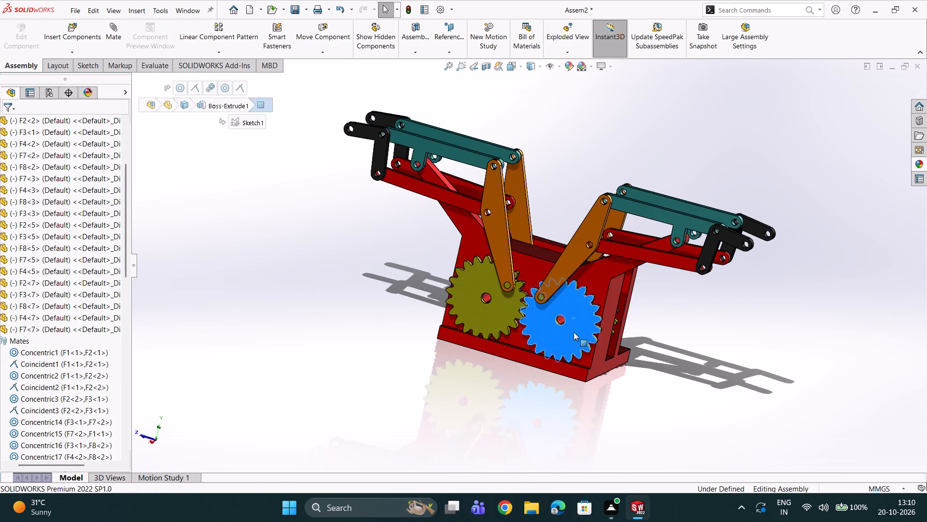
{"action": "left_click_drag", "start_coordinate": [574, 332], "coordinate": [534, 338]}
{"action": "left_click_drag", "start_coordinate": [533, 330], "coordinate": [533, 323]}
{"action": "left_click_drag", "start_coordinate": [534, 319], "coordinate": [536, 314]}
{"action": "left_click", "coordinate": [555, 294]}
{"action": "left_click_drag", "start_coordinate": [553, 304], "coordinate": [571, 309]}
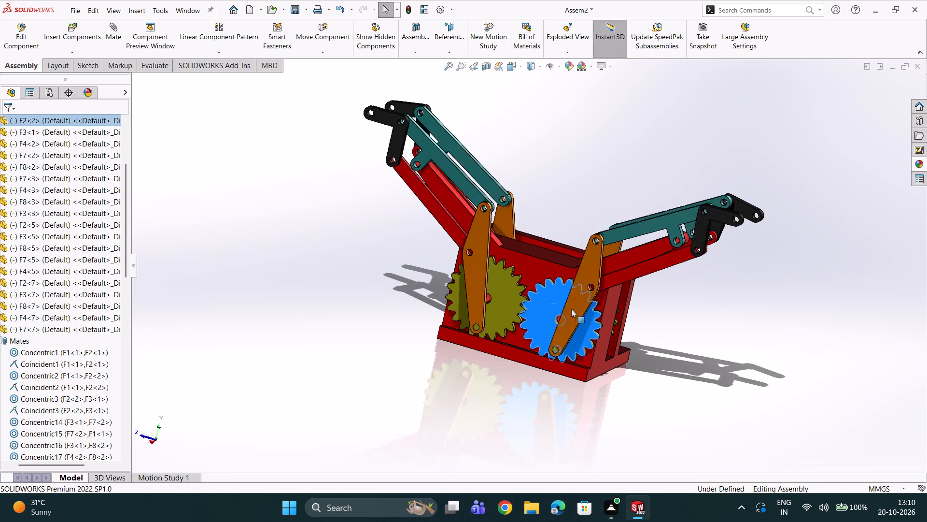
{"action": "left_click_drag", "start_coordinate": [571, 309], "coordinate": [567, 352]}
{"action": "left_click_drag", "start_coordinate": [565, 352], "coordinate": [535, 337]}
{"action": "left_click", "coordinate": [531, 323]}
{"action": "left_click_drag", "start_coordinate": [531, 314], "coordinate": [539, 300]}
{"action": "left_click_drag", "start_coordinate": [550, 297], "coordinate": [566, 310]}
{"action": "left_click_drag", "start_coordinate": [576, 308], "coordinate": [541, 330]}
{"action": "left_click", "coordinate": [540, 327]}
{"action": "left_click_drag", "start_coordinate": [541, 318], "coordinate": [561, 293]}
{"action": "left_click", "coordinate": [561, 293]}
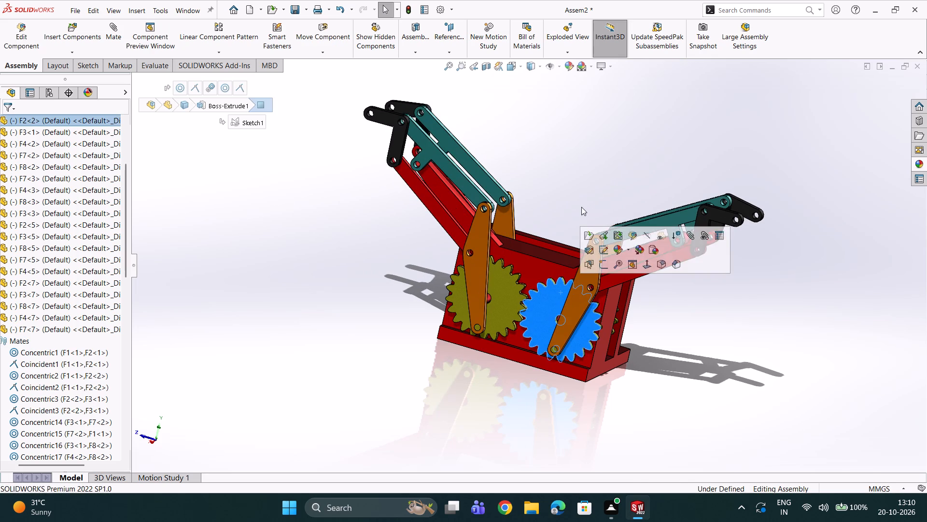
{"action": "left_click", "coordinate": [582, 201]}
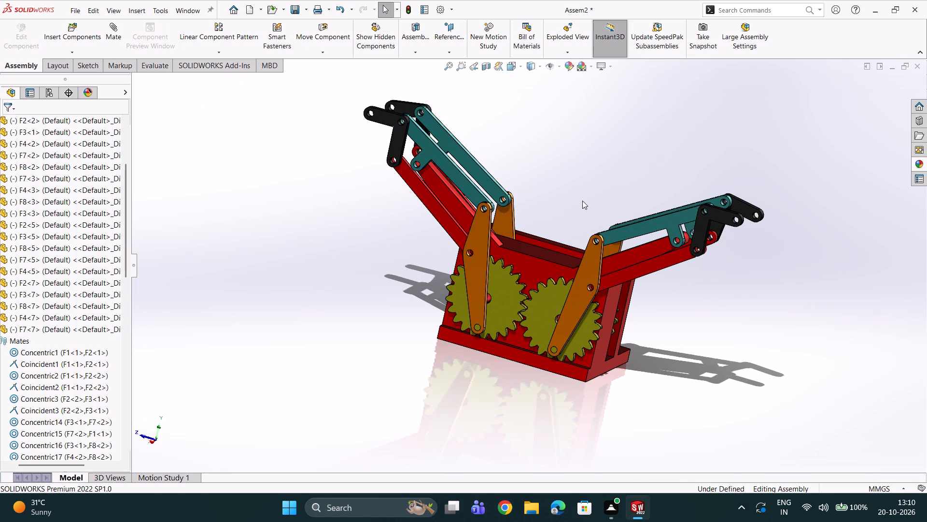
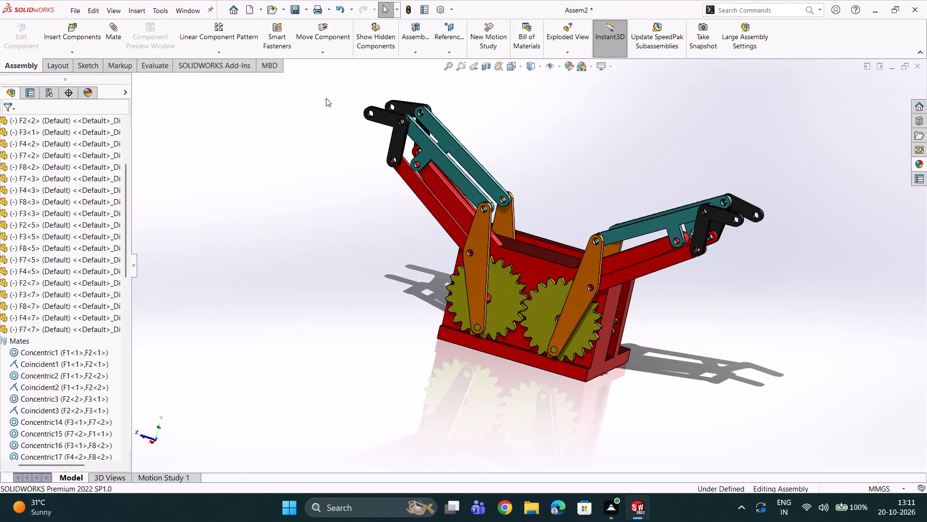
Insert one copy of part F9, the green plate, and place it in the open space beside the linkage assembly.
{"action": "middle_click_drag", "start_coordinate": [412, 174], "coordinate": [448, 215]}
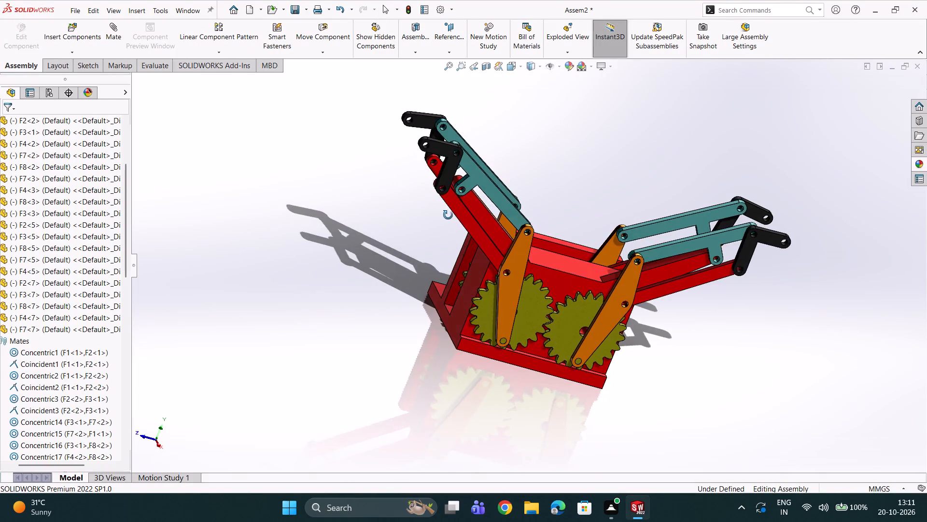
{"action": "middle_click_drag", "start_coordinate": [448, 215], "coordinate": [426, 239]}
{"action": "scroll", "coordinate": [341, 154], "scroll_direction": "up", "scroll_amount": 2}
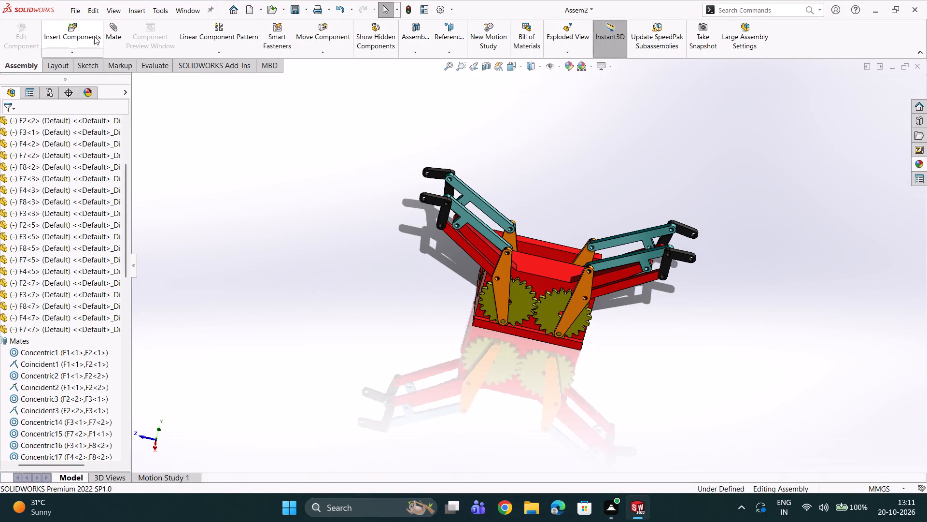
{"action": "left_click", "coordinate": [94, 37]}
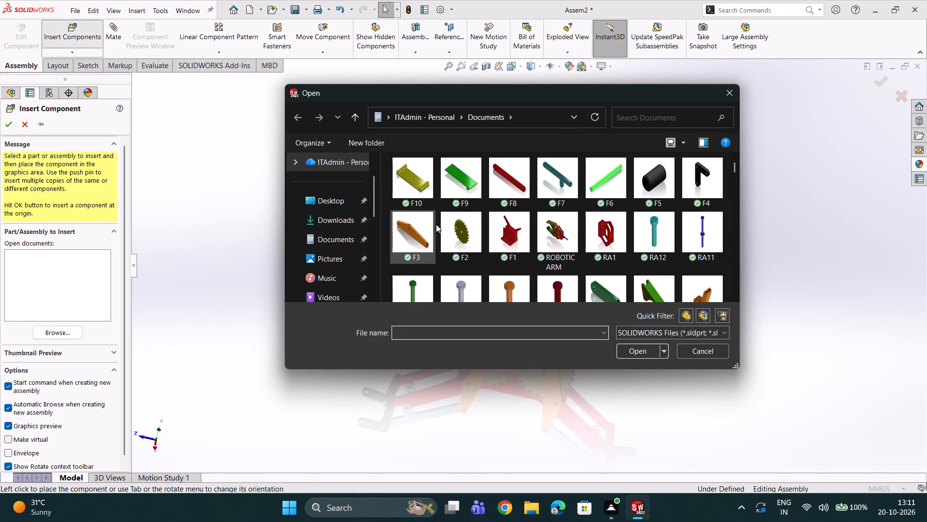
{"action": "left_click", "coordinate": [465, 182]}
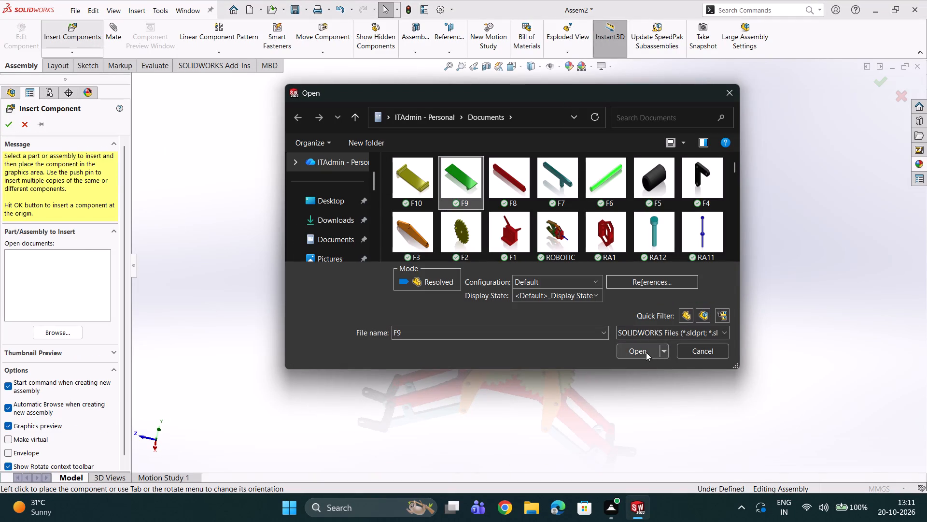
{"action": "double_click", "coordinate": [646, 352]}
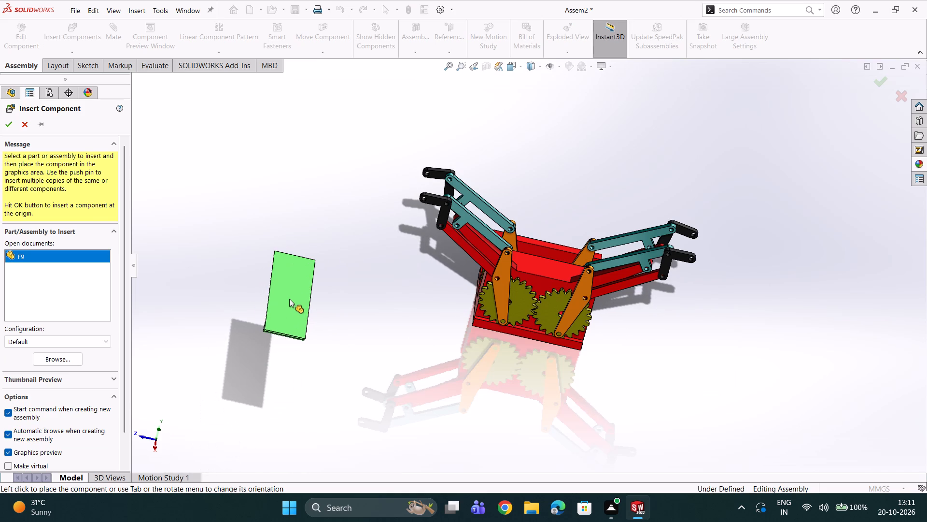
{"action": "double_click", "coordinate": [289, 299]}
{"action": "scroll", "coordinate": [302, 301], "scroll_direction": "down", "scroll_amount": 1}
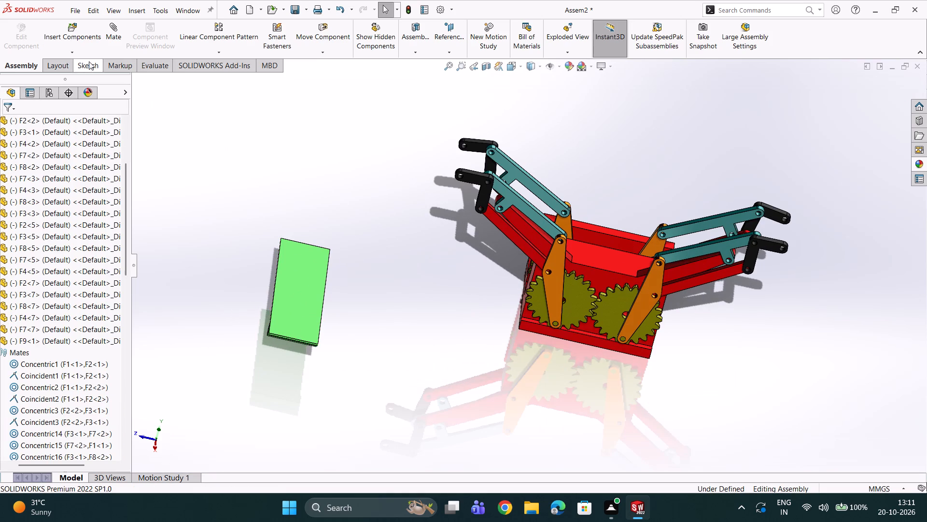
Add a concentric mate between the hole through the lug of green plate F9<1> and the corner hole of black link F4<3>.
{"action": "left_click", "coordinate": [119, 36]}
{"action": "scroll", "coordinate": [403, 148], "scroll_direction": "down", "scroll_amount": 2}
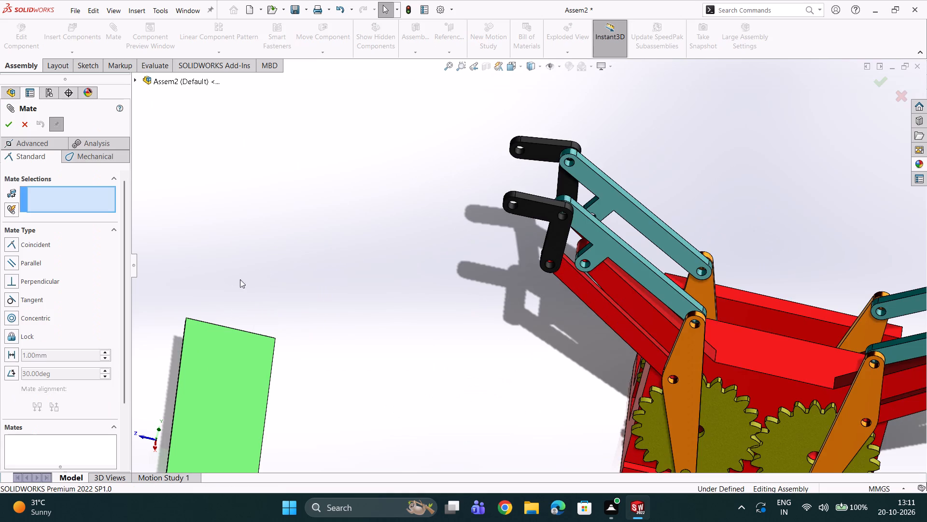
{"action": "scroll", "coordinate": [243, 289], "scroll_direction": "up", "scroll_amount": 4}
{"action": "middle_click_drag", "start_coordinate": [294, 297], "coordinate": [395, 371]}
{"action": "scroll", "coordinate": [445, 392], "scroll_direction": "down", "scroll_amount": 2}
{"action": "scroll", "coordinate": [449, 391], "scroll_direction": "up", "scroll_amount": 4}
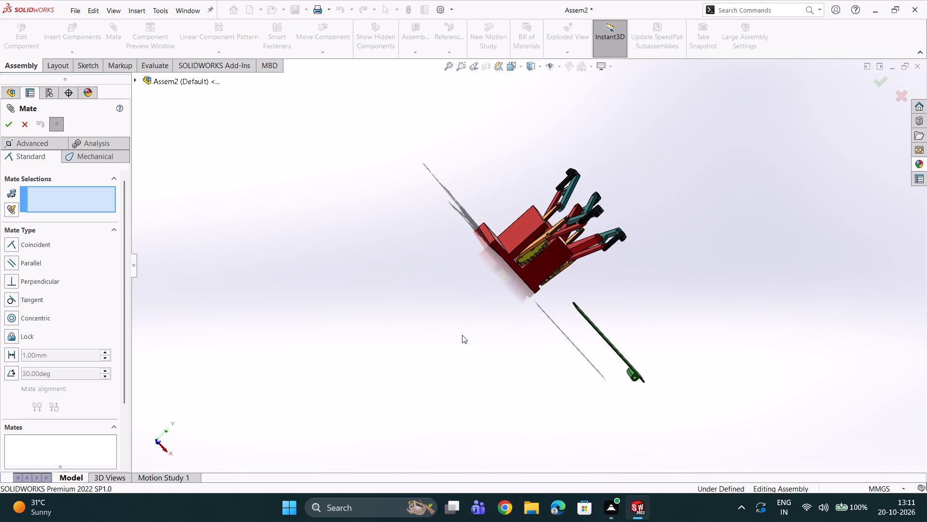
{"action": "scroll", "coordinate": [504, 313], "scroll_direction": "down", "scroll_amount": 11}
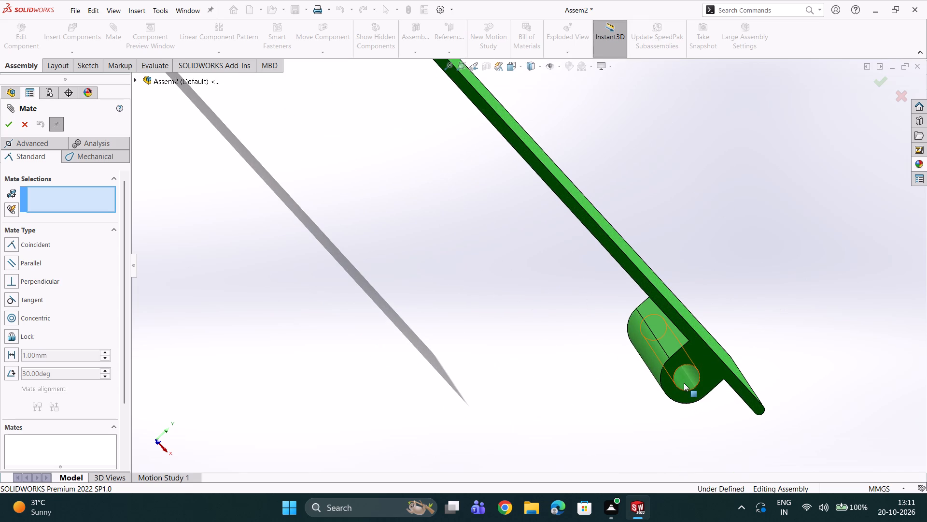
{"action": "left_click", "coordinate": [684, 383]}
{"action": "scroll", "coordinate": [680, 328], "scroll_direction": "up", "scroll_amount": 13}
{"action": "scroll", "coordinate": [542, 156], "scroll_direction": "down", "scroll_amount": 4}
{"action": "middle_click_drag", "start_coordinate": [561, 188], "coordinate": [420, 178]}
{"action": "scroll", "coordinate": [425, 178], "scroll_direction": "down", "scroll_amount": 8}
{"action": "scroll", "coordinate": [407, 236], "scroll_direction": "down", "scroll_amount": 3}
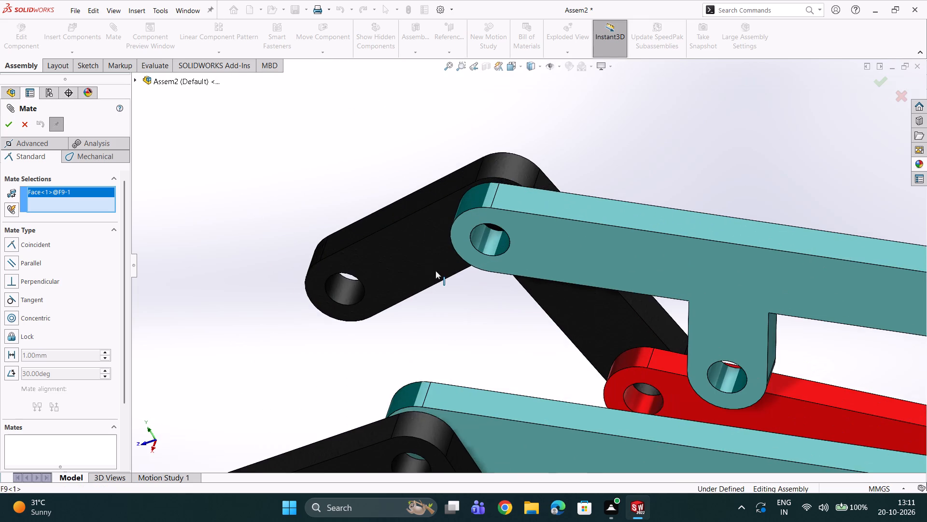
{"action": "scroll", "coordinate": [436, 270], "scroll_direction": "up", "scroll_amount": 2}
{"action": "scroll", "coordinate": [459, 339], "scroll_direction": "down", "scroll_amount": 4}
{"action": "left_click", "coordinate": [440, 427]}
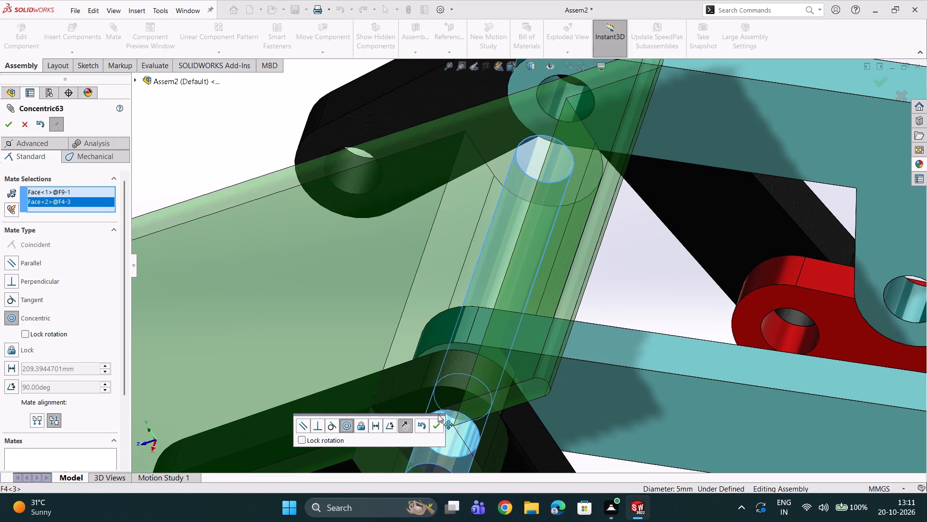
{"action": "left_click", "coordinate": [438, 426]}
Add a concentric mate between the lug hole of green plate F9<1> and the corner hole of black link F4<5>.
{"action": "scroll", "coordinate": [440, 377], "scroll_direction": "up", "scroll_amount": 5}
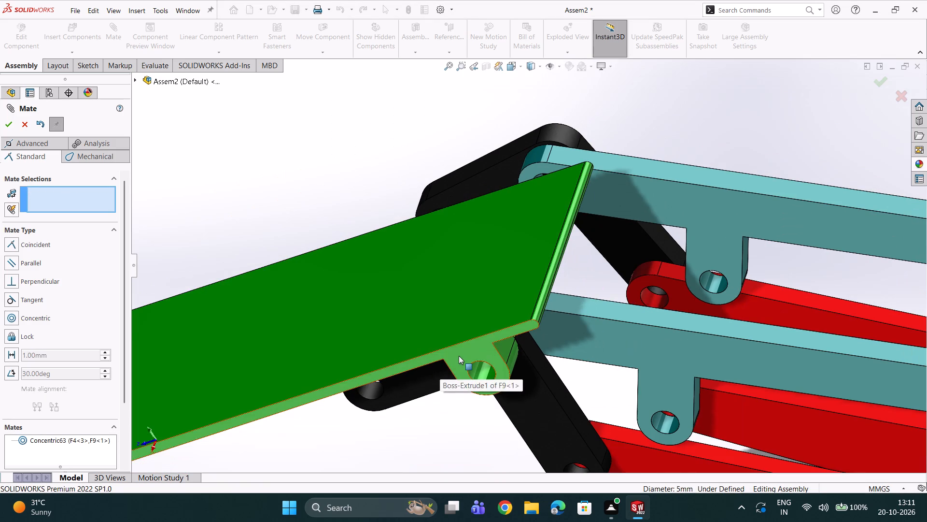
{"action": "scroll", "coordinate": [486, 338], "scroll_direction": "down", "scroll_amount": 1}
{"action": "middle_click_drag", "start_coordinate": [486, 338], "coordinate": [394, 415]}
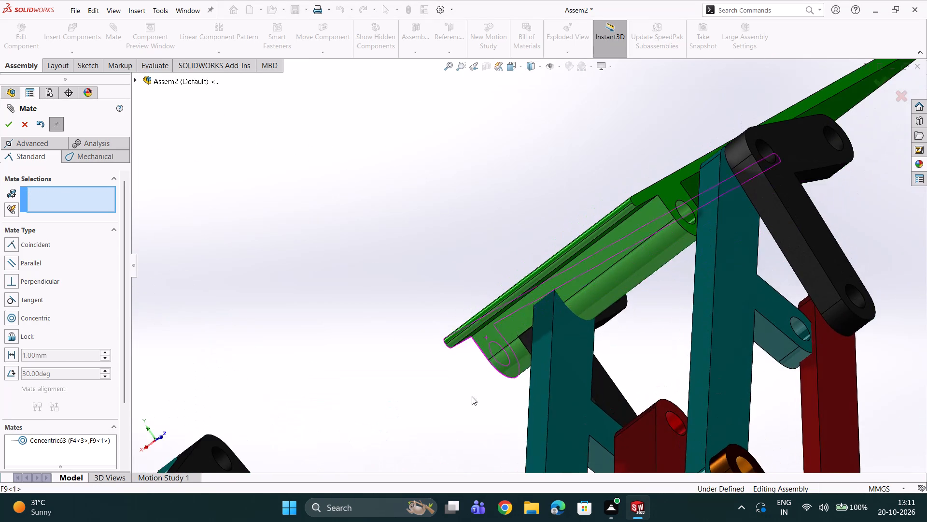
{"action": "scroll", "coordinate": [637, 280], "scroll_direction": "down", "scroll_amount": 4}
{"action": "left_click", "coordinate": [685, 175]}
{"action": "scroll", "coordinate": [693, 172], "scroll_direction": "up", "scroll_amount": 2}
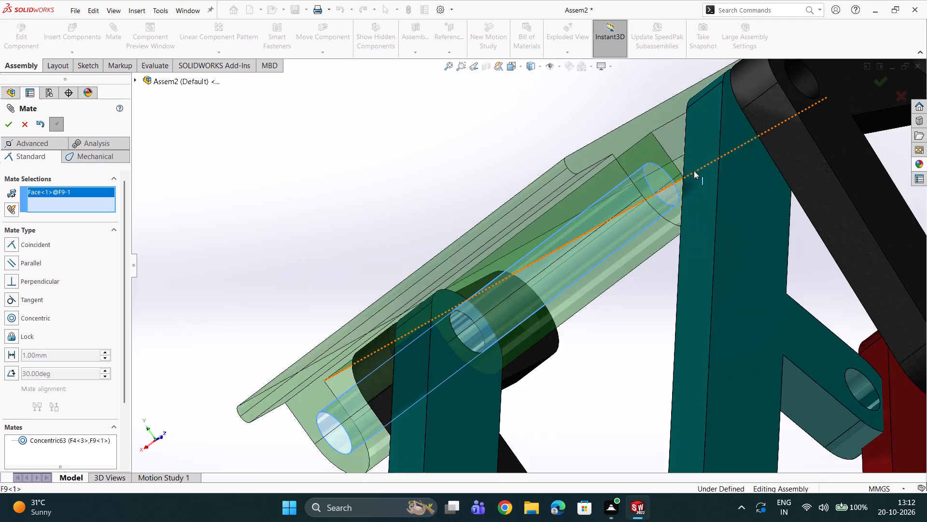
{"action": "scroll", "coordinate": [694, 171], "scroll_direction": "up", "scroll_amount": 1}
{"action": "scroll", "coordinate": [701, 155], "scroll_direction": "down", "scroll_amount": 4}
{"action": "left_click", "coordinate": [703, 153]}
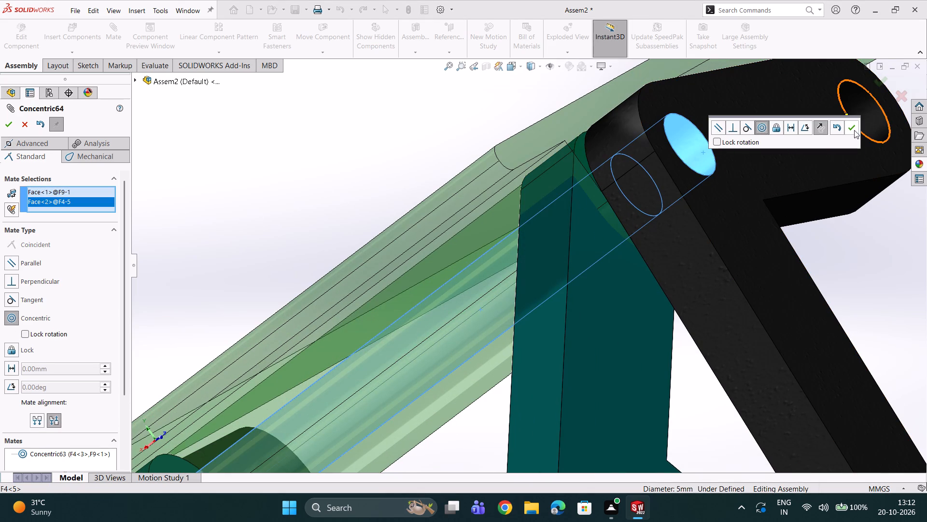
{"action": "left_click", "coordinate": [854, 130]}
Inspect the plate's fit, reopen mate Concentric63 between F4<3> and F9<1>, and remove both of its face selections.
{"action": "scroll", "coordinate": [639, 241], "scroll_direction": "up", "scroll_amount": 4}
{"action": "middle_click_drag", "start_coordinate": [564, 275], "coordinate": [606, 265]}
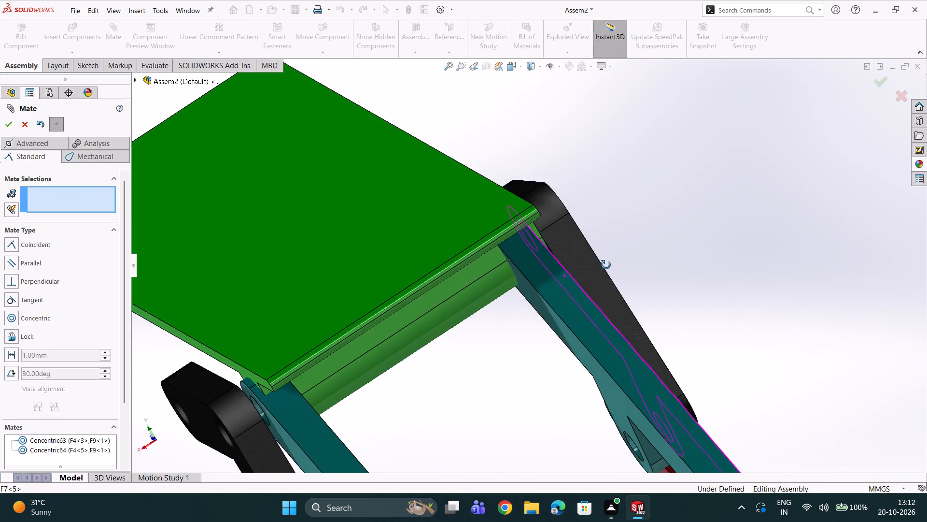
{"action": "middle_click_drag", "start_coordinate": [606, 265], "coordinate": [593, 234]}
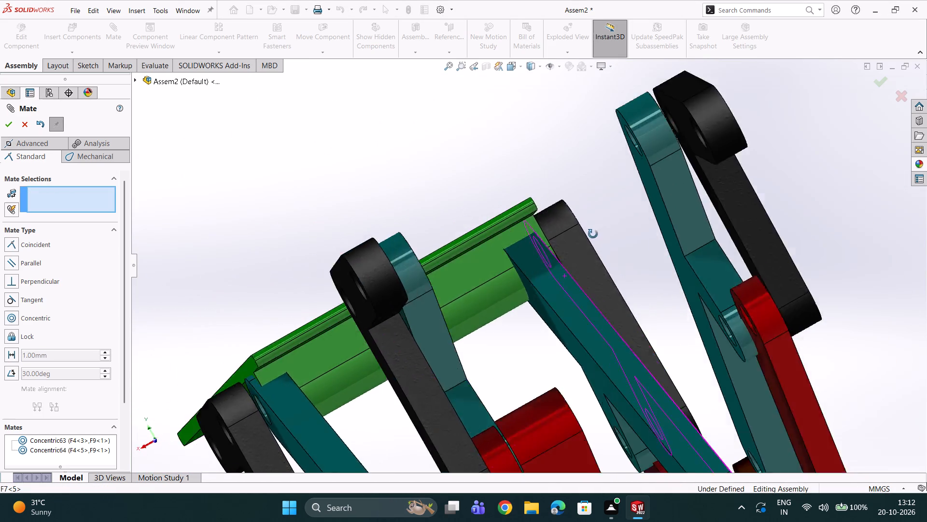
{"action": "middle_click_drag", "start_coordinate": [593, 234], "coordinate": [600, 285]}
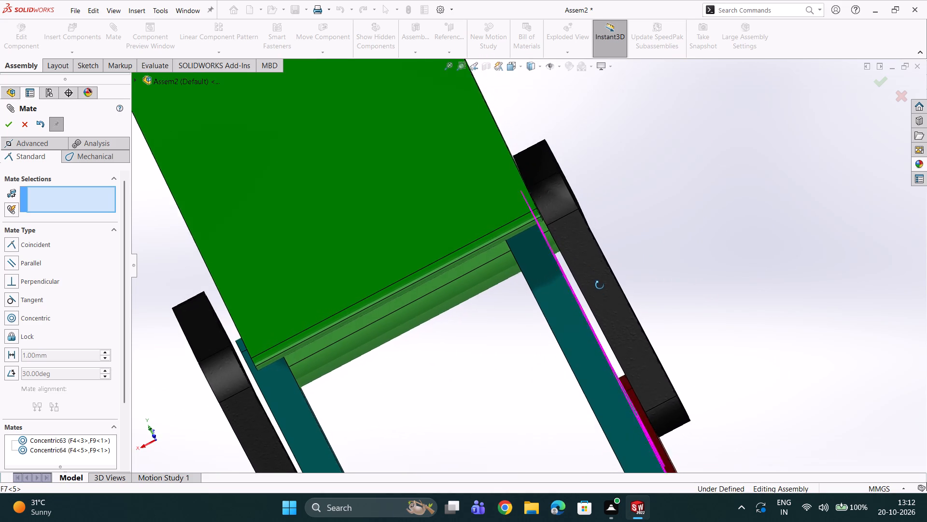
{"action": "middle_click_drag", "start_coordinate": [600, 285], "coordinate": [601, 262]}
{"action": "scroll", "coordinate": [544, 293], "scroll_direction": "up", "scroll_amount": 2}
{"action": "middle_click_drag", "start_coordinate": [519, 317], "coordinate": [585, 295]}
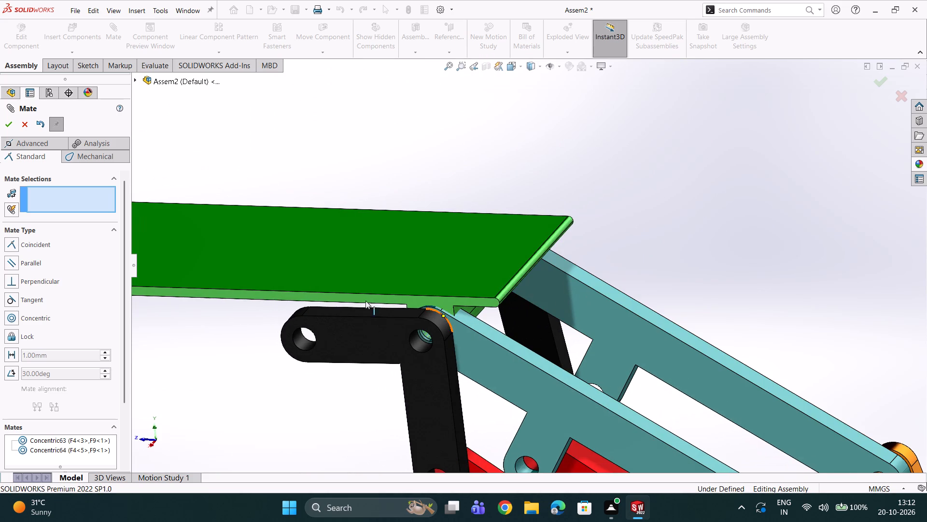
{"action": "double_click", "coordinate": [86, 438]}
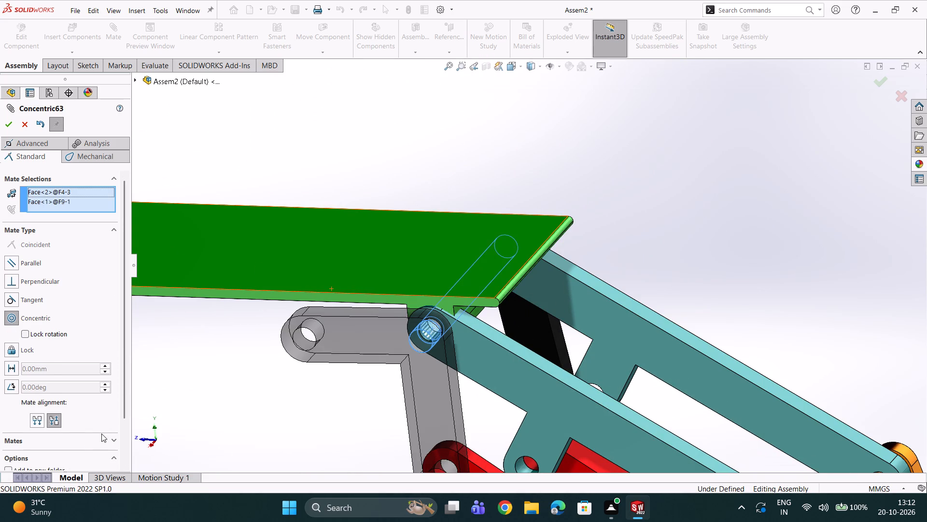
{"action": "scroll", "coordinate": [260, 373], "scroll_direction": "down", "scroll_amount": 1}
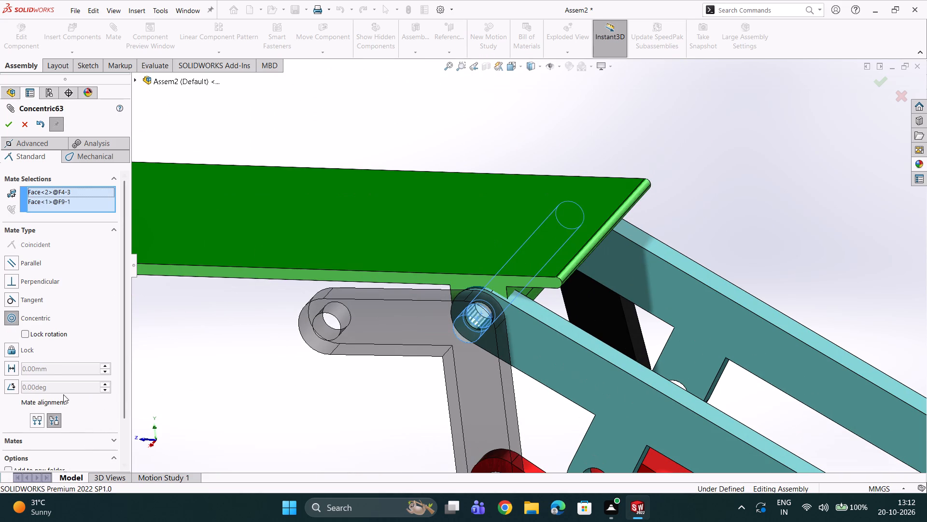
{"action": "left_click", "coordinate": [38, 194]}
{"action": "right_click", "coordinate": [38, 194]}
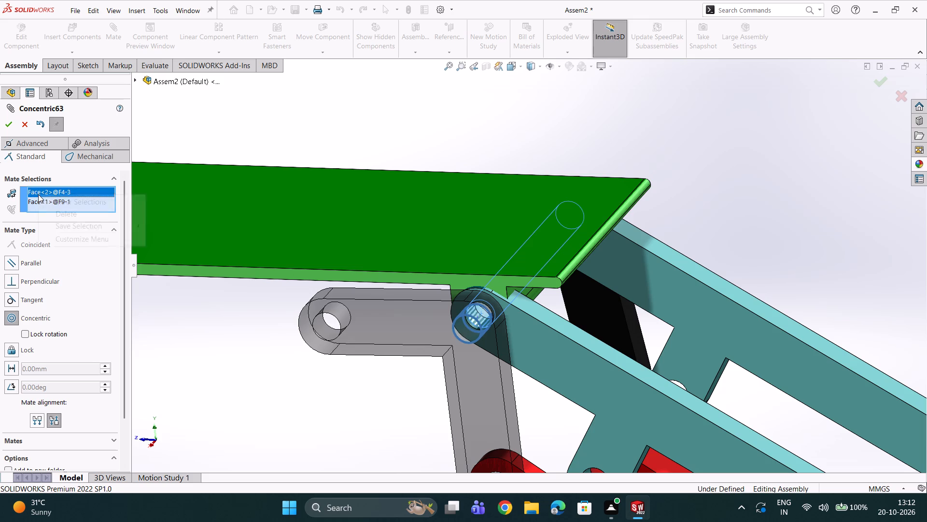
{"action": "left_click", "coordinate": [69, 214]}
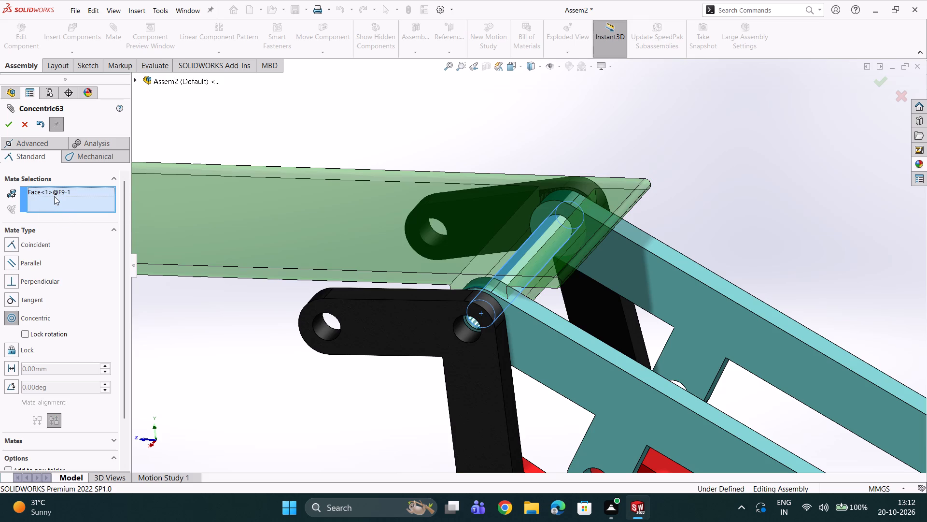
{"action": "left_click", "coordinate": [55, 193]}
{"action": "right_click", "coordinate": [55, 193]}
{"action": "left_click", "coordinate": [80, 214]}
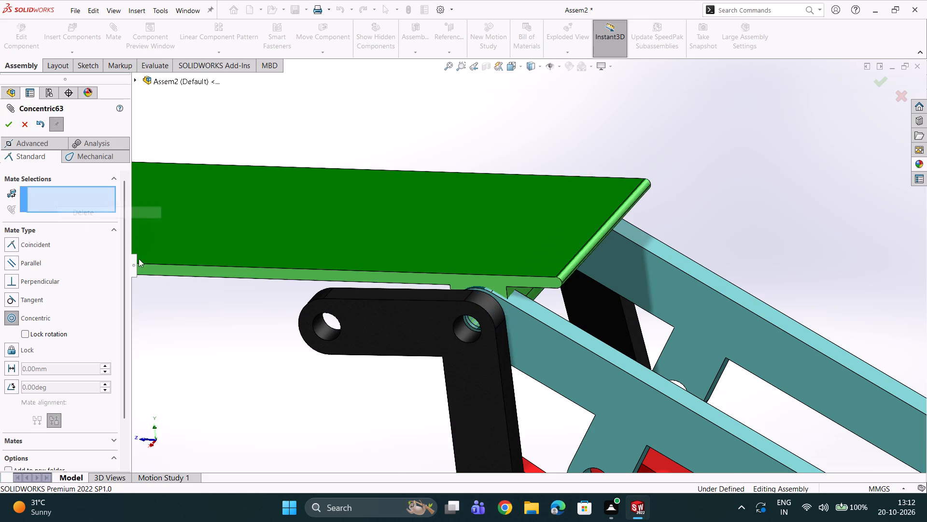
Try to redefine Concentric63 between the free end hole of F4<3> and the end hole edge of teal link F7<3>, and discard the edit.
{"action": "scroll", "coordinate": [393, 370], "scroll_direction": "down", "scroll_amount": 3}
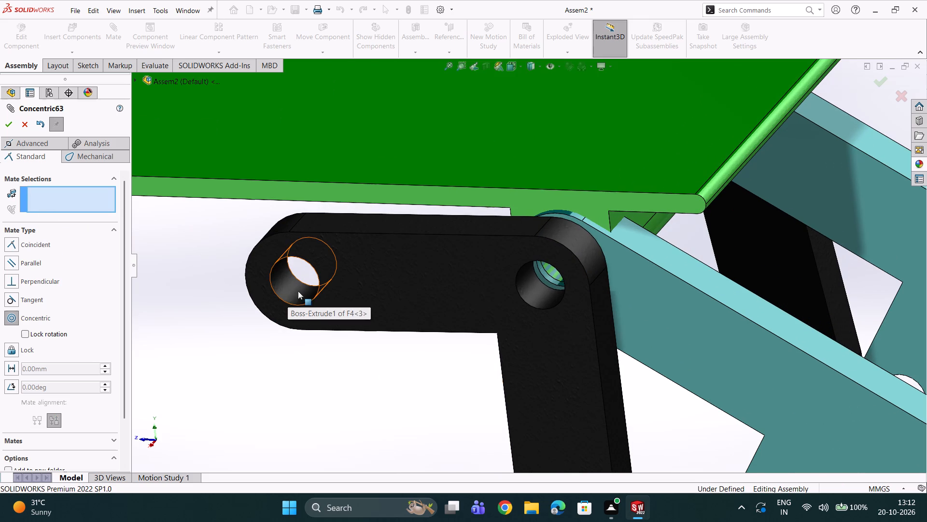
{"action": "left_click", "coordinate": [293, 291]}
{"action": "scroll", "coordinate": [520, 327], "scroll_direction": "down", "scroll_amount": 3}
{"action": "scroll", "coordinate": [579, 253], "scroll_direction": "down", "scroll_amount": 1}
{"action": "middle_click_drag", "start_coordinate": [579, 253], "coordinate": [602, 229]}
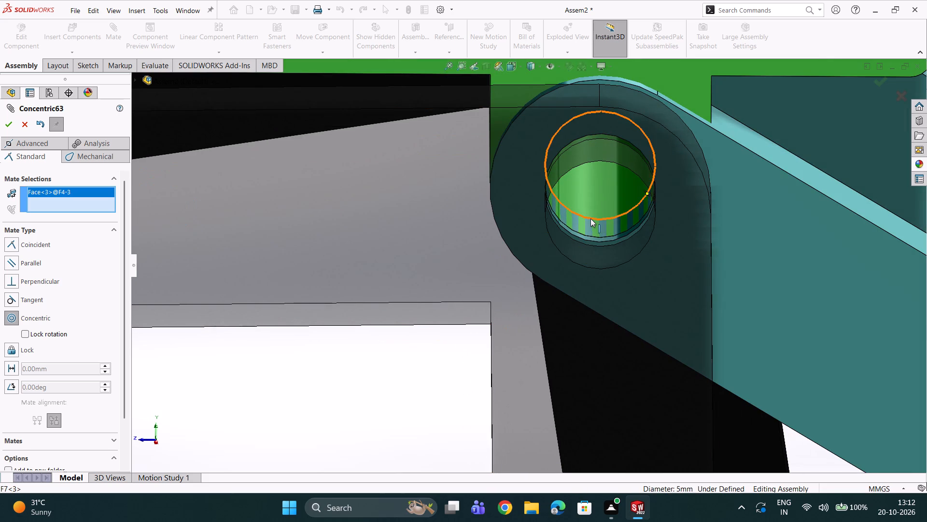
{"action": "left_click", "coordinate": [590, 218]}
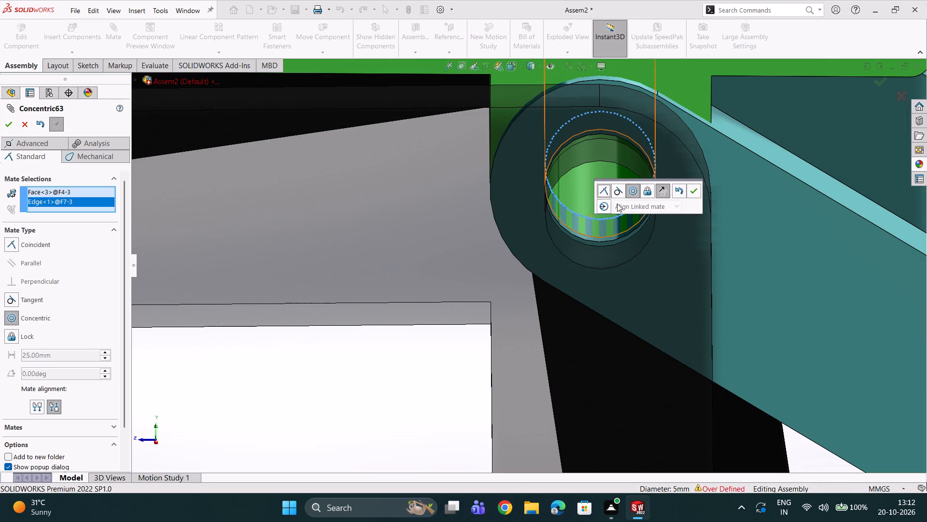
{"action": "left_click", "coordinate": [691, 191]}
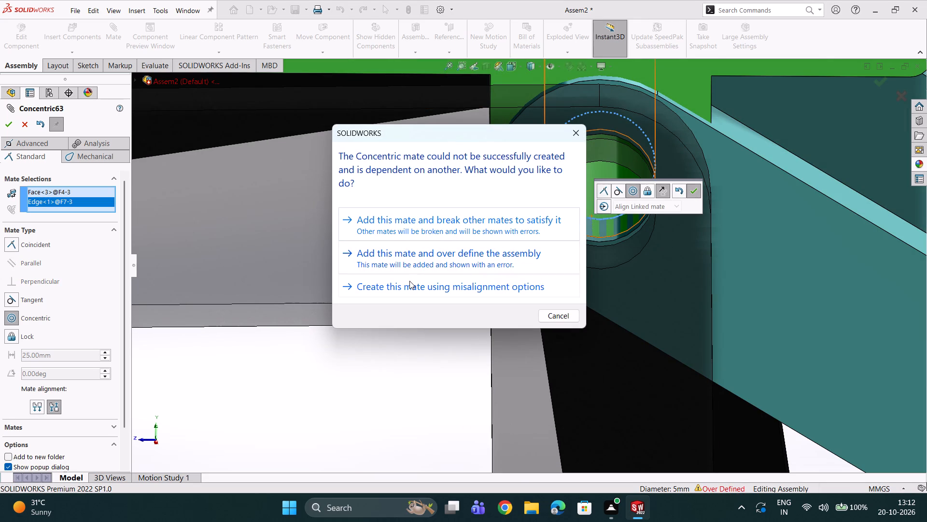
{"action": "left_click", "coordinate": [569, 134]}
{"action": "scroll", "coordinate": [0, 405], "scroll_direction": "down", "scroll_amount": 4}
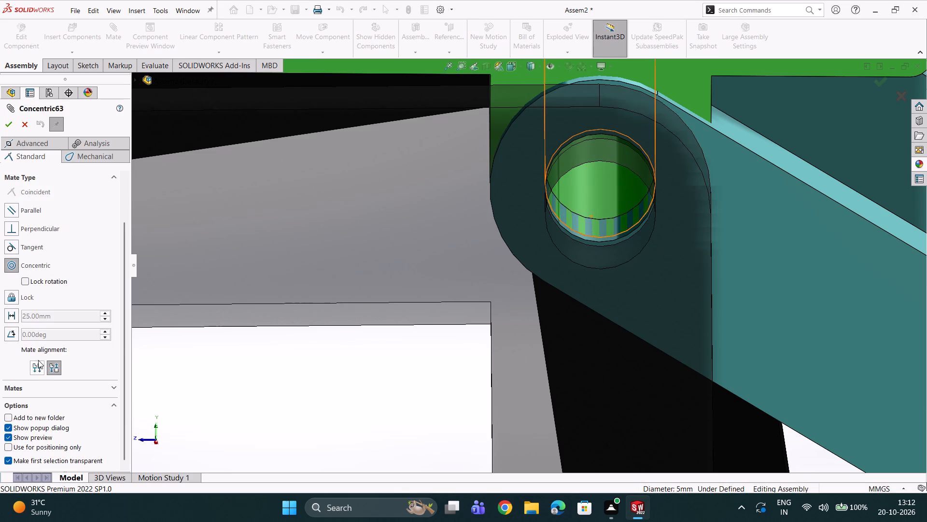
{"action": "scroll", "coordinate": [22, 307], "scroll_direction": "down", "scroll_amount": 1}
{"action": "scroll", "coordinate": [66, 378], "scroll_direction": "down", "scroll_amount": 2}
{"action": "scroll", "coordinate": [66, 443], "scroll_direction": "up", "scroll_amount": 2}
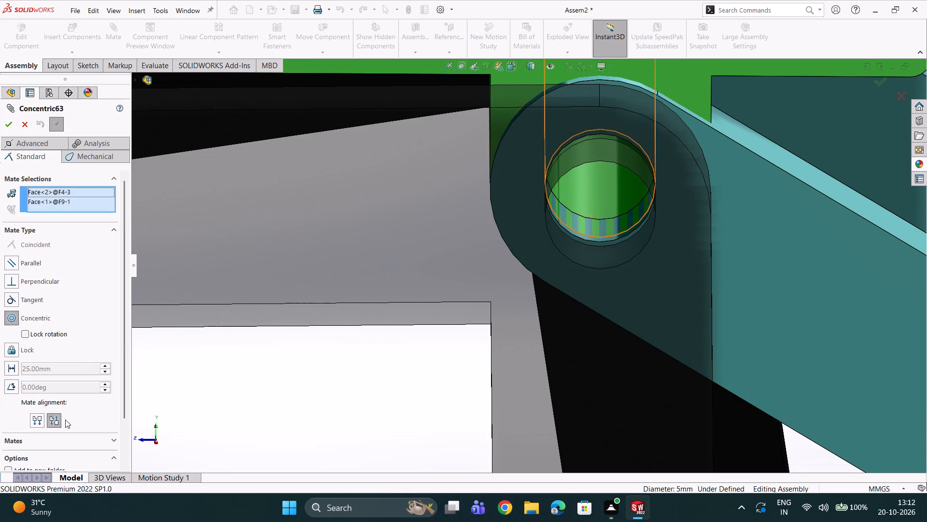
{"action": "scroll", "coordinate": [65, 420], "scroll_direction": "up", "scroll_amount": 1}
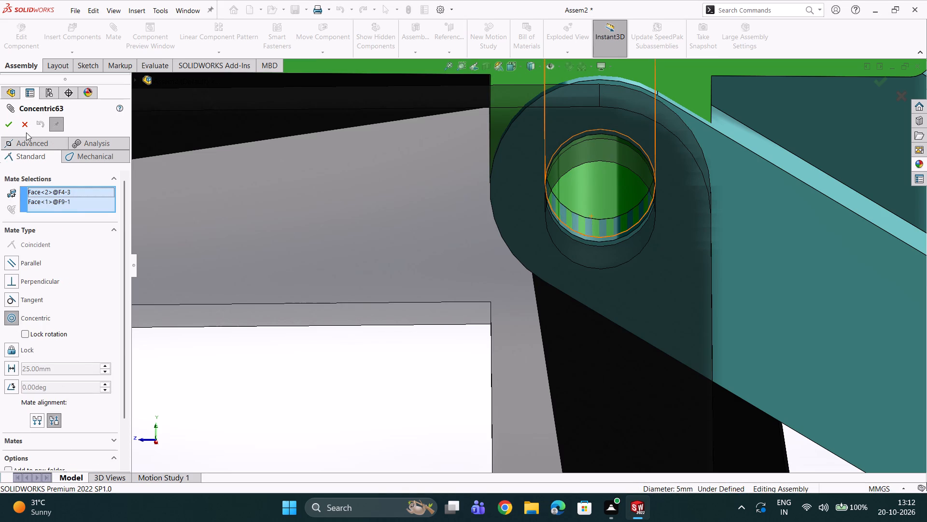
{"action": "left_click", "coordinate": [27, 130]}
Delete the Concentric64 mate between black link F4<5> and green plate F9<1>.
{"action": "scroll", "coordinate": [282, 262], "scroll_direction": "up", "scroll_amount": 6}
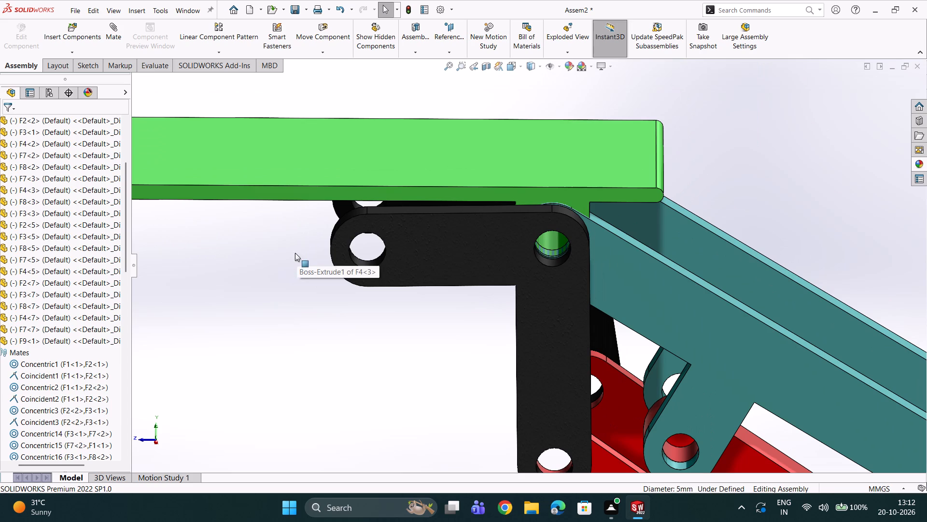
{"action": "scroll", "coordinate": [29, 415], "scroll_direction": "down", "scroll_amount": 20}
{"action": "scroll", "coordinate": [29, 415], "scroll_direction": "down", "scroll_amount": 2}
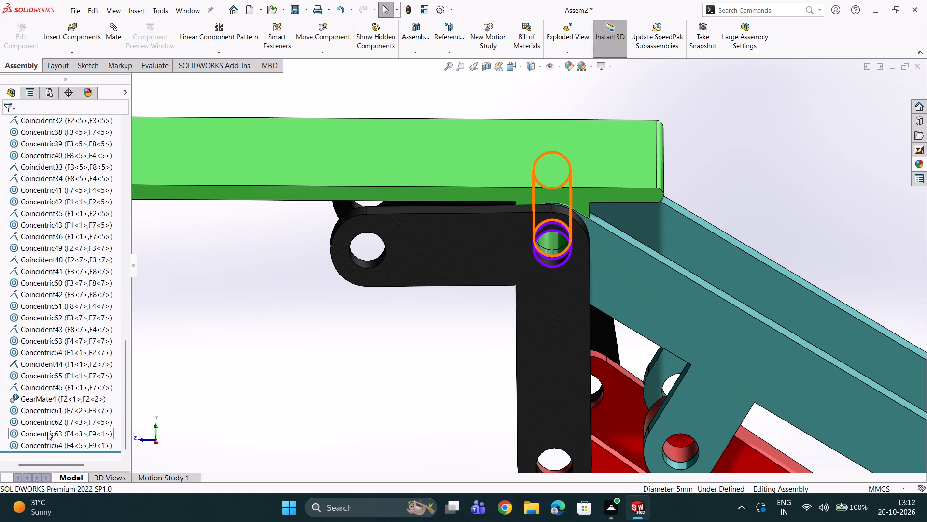
{"action": "left_click", "coordinate": [41, 444]}
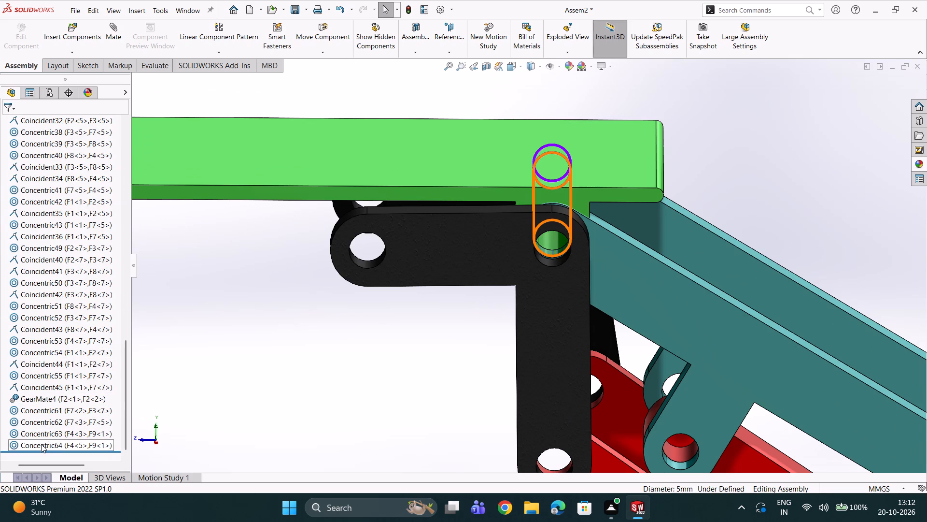
{"action": "right_click", "coordinate": [41, 444]}
{"action": "left_click", "coordinate": [75, 382]}
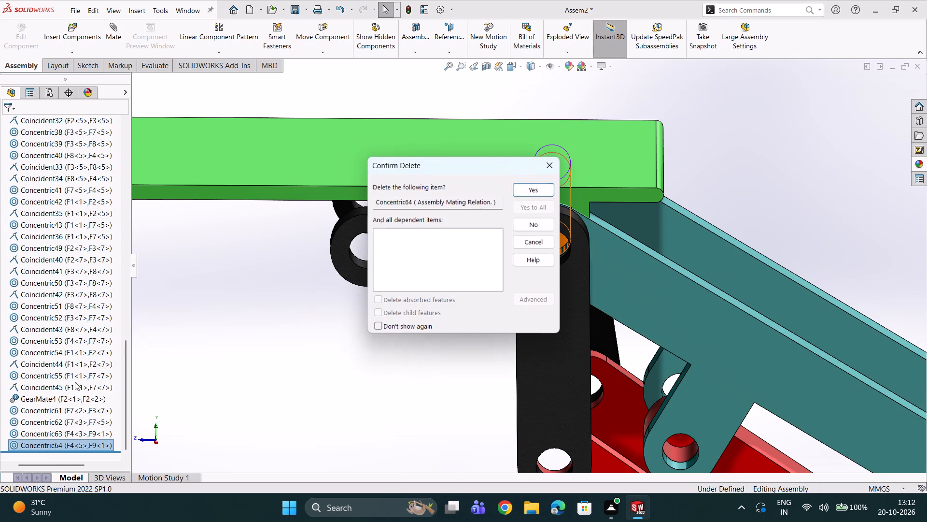
{"action": "left_click", "coordinate": [531, 196]}
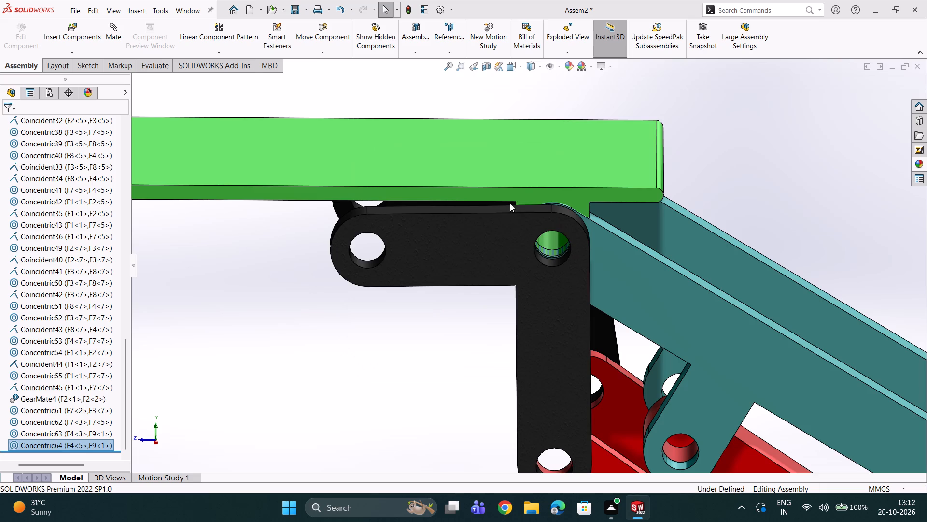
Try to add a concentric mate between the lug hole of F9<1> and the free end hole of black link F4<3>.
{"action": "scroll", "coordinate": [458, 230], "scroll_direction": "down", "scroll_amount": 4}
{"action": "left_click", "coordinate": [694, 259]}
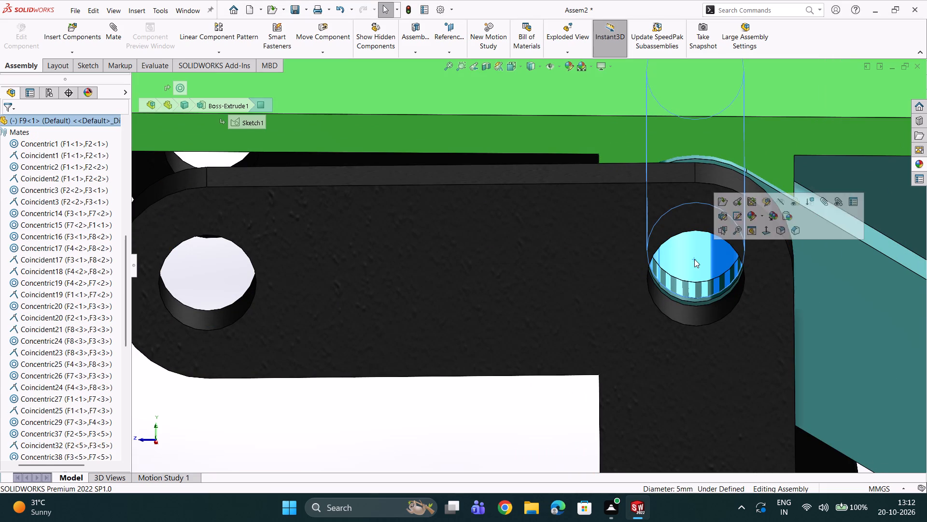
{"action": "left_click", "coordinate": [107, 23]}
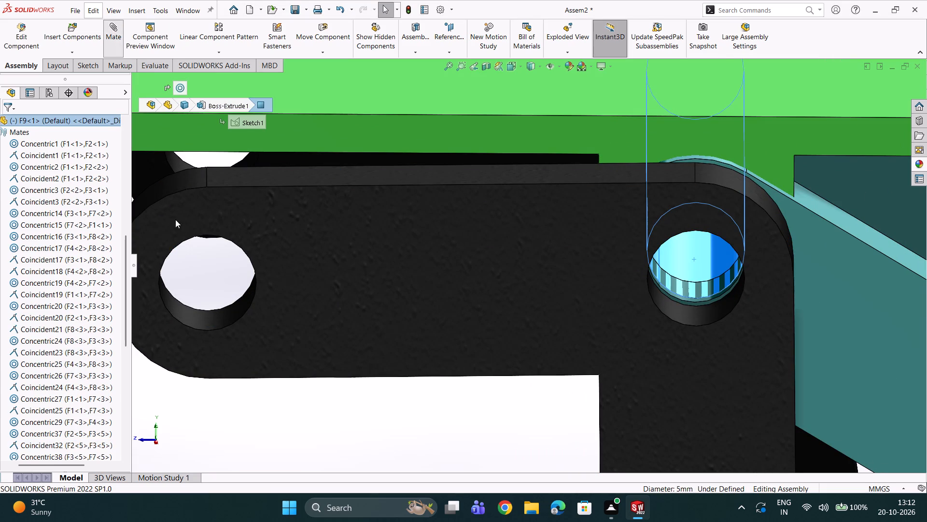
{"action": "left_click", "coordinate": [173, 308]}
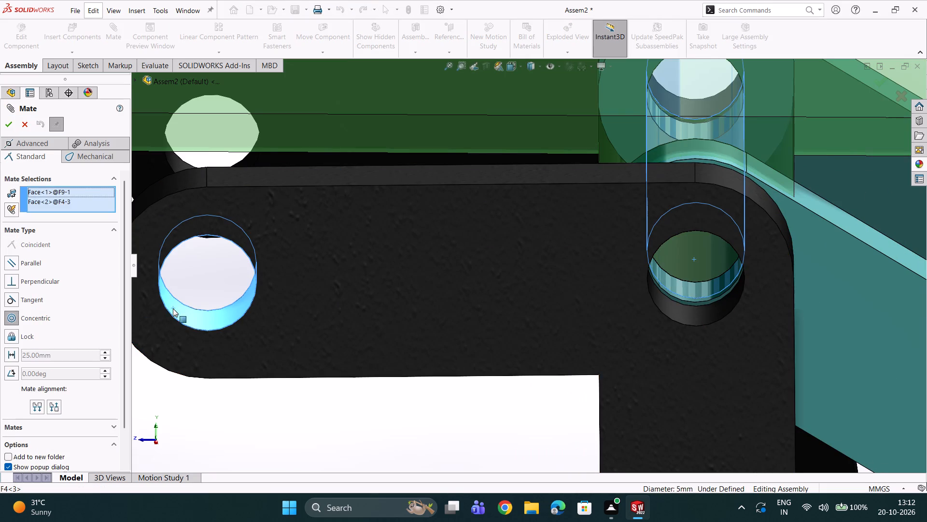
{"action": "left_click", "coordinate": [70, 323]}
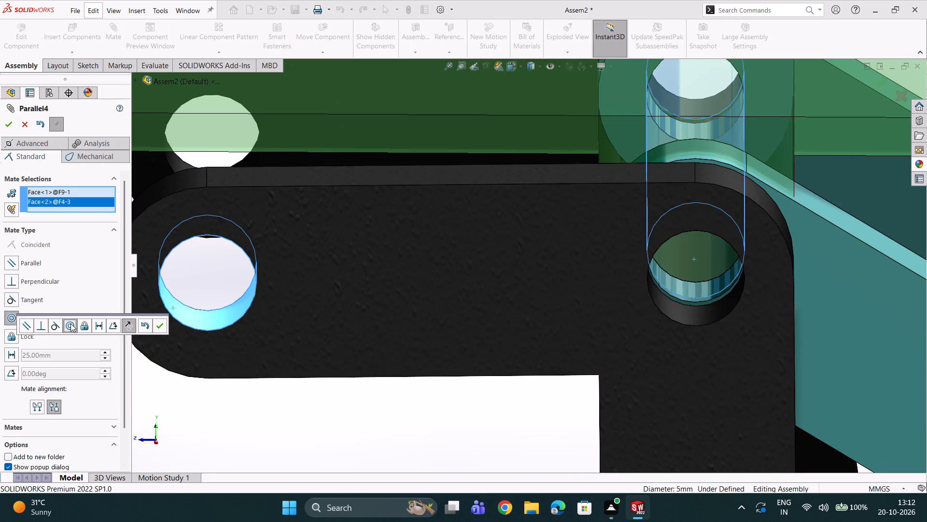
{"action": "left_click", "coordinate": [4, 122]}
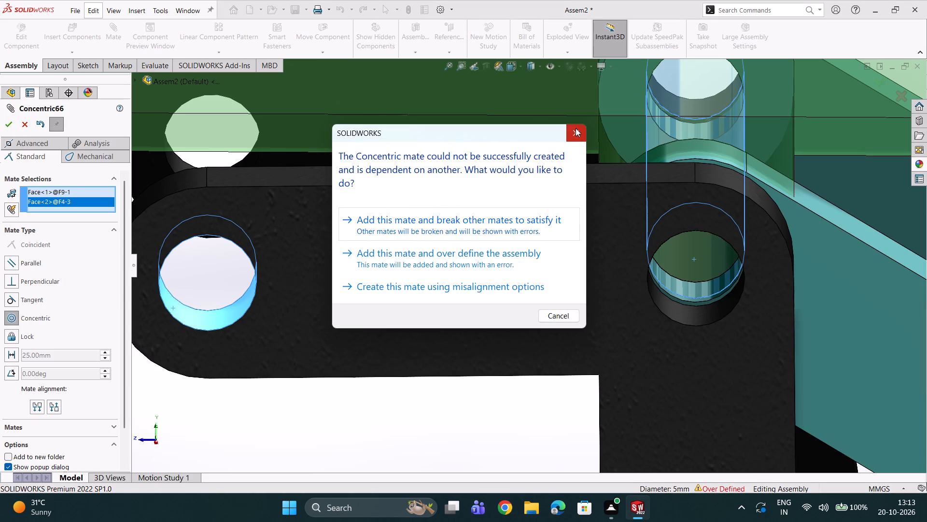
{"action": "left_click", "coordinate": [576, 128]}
Leave the Mate command and delete the green plate F9<1> from the assembly.
{"action": "scroll", "coordinate": [556, 151], "scroll_direction": "up", "scroll_amount": 5}
{"action": "scroll", "coordinate": [516, 167], "scroll_direction": "up", "scroll_amount": 2}
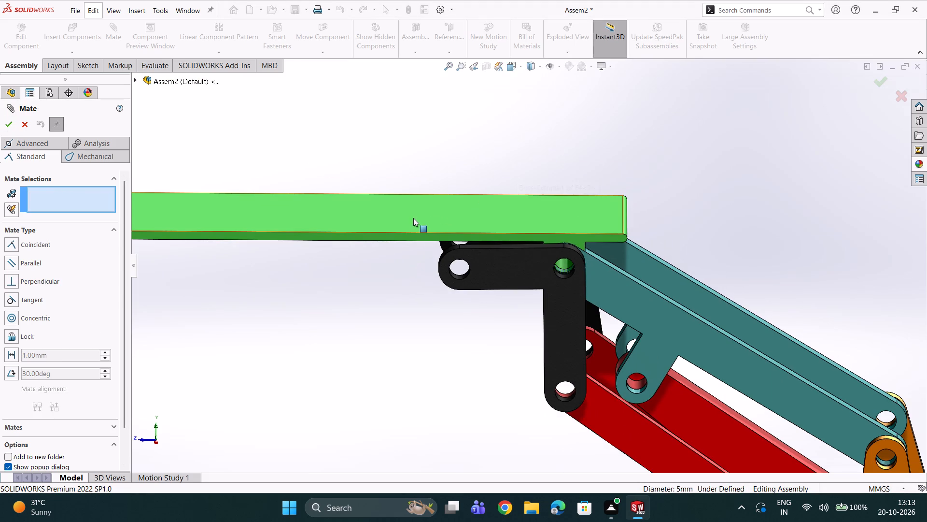
{"action": "double_click", "coordinate": [413, 218]}
{"action": "right_click", "coordinate": [413, 218]}
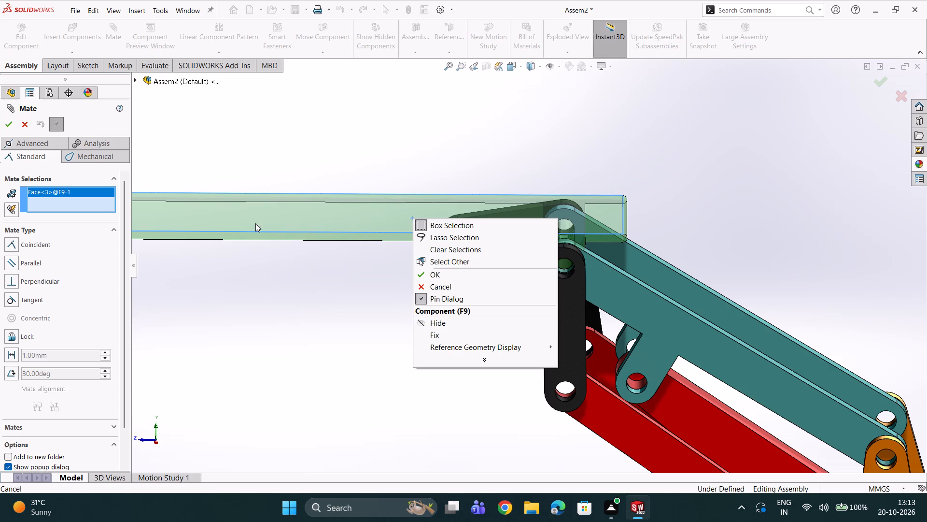
{"action": "left_click", "coordinate": [28, 128]}
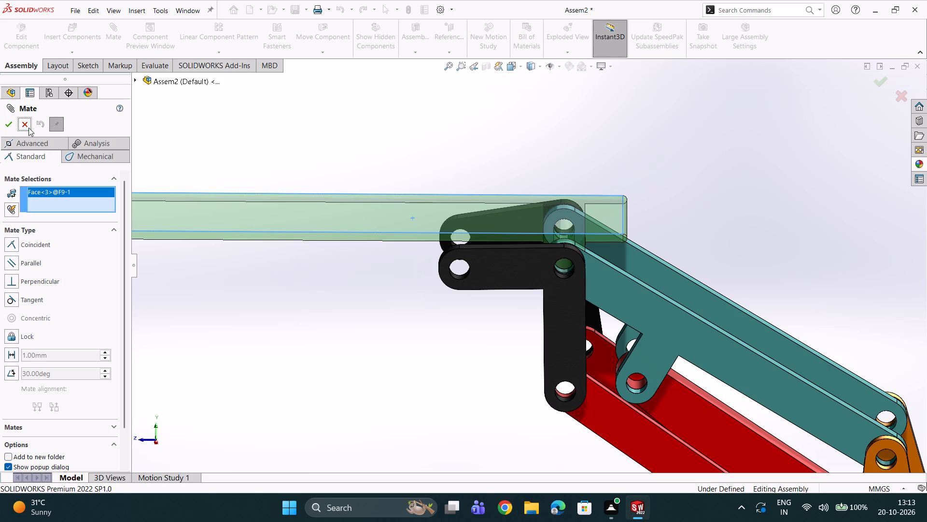
{"action": "left_click", "coordinate": [28, 128]}
{"action": "left_click", "coordinate": [363, 216]}
{"action": "right_click", "coordinate": [363, 216]}
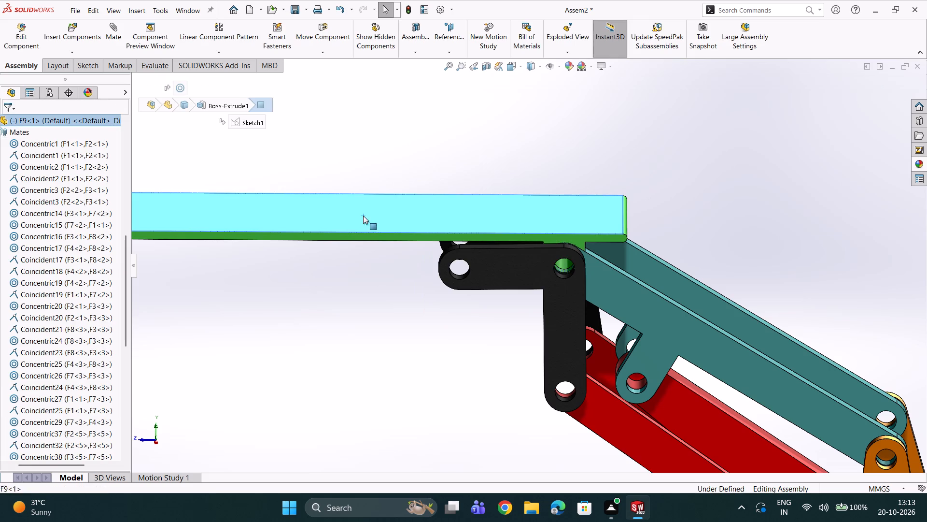
{"action": "left_click", "coordinate": [376, 376]}
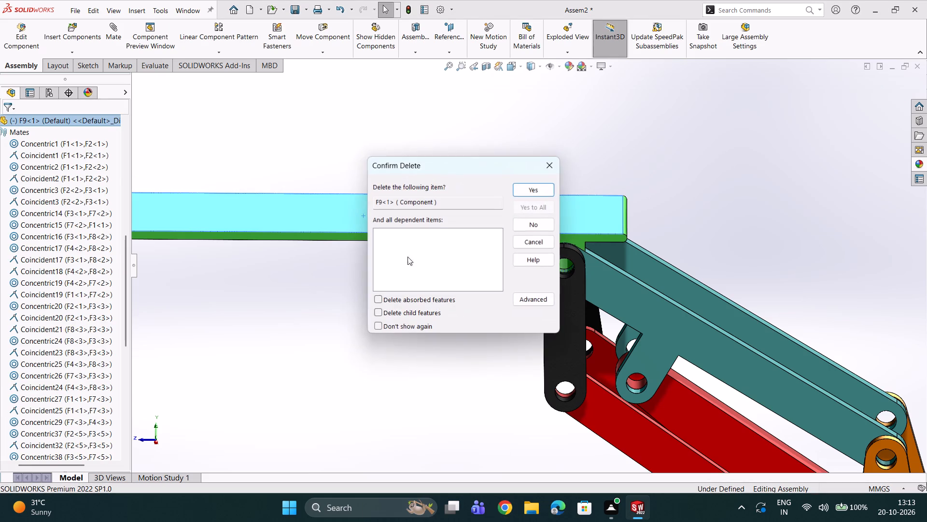
{"action": "left_click", "coordinate": [534, 188]}
Delete the leftover Concentric63 mate of black link F4<3>.
{"action": "scroll", "coordinate": [436, 244], "scroll_direction": "up", "scroll_amount": 3}
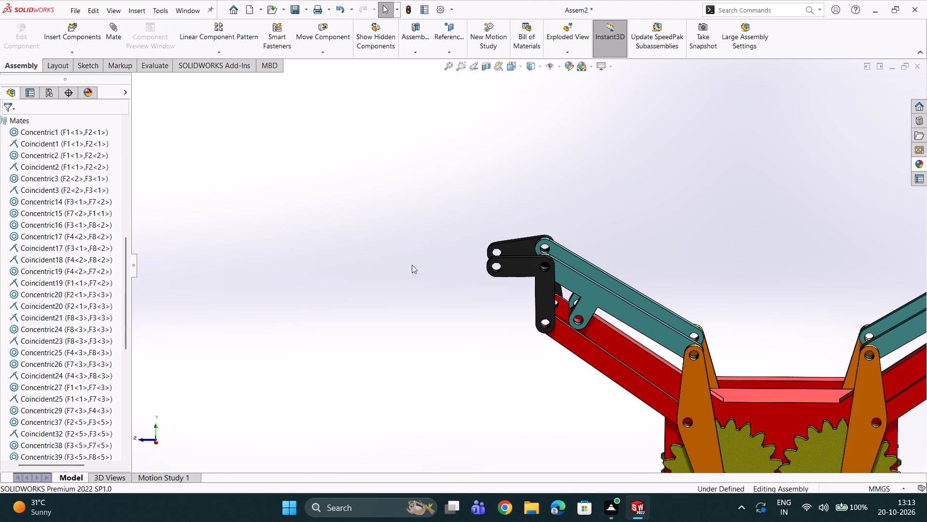
{"action": "scroll", "coordinate": [92, 377], "scroll_direction": "down", "scroll_amount": 15}
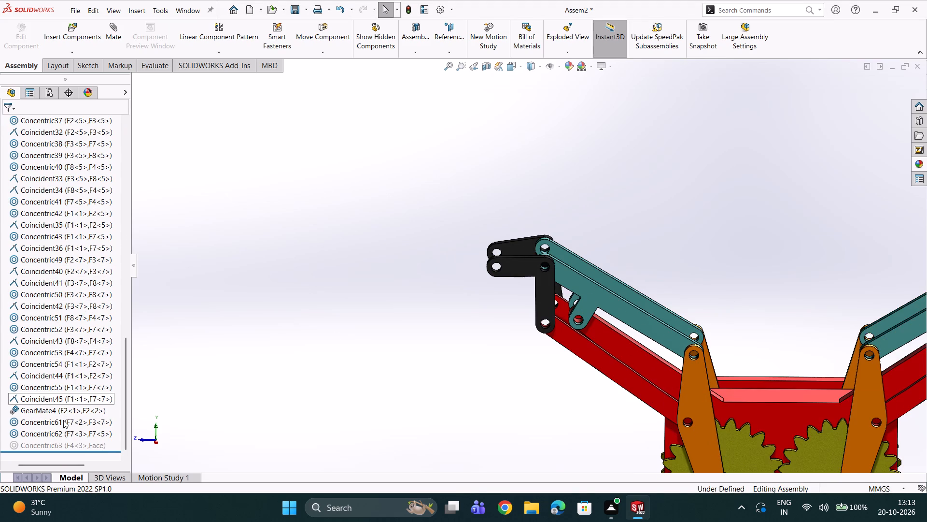
{"action": "left_click", "coordinate": [45, 443]}
{"action": "right_click", "coordinate": [45, 443]}
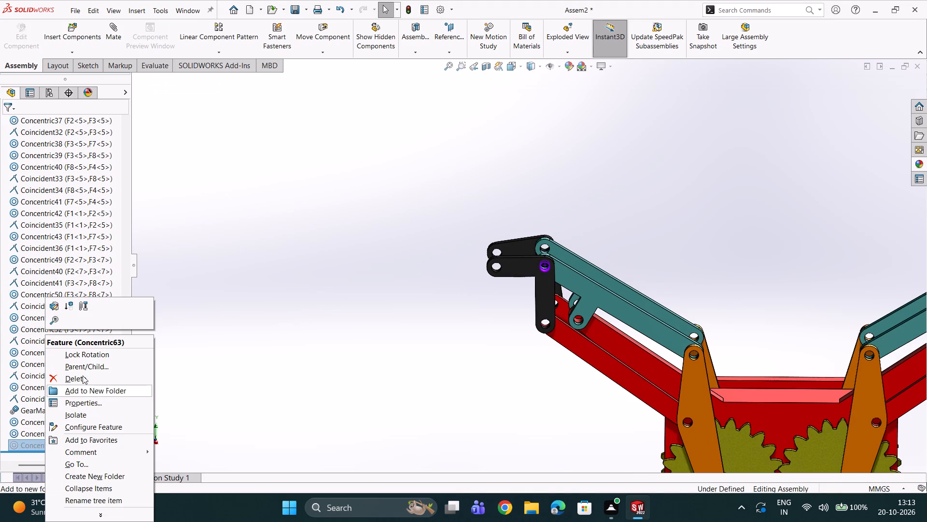
{"action": "left_click", "coordinate": [81, 377]}
{"action": "left_click", "coordinate": [525, 193]}
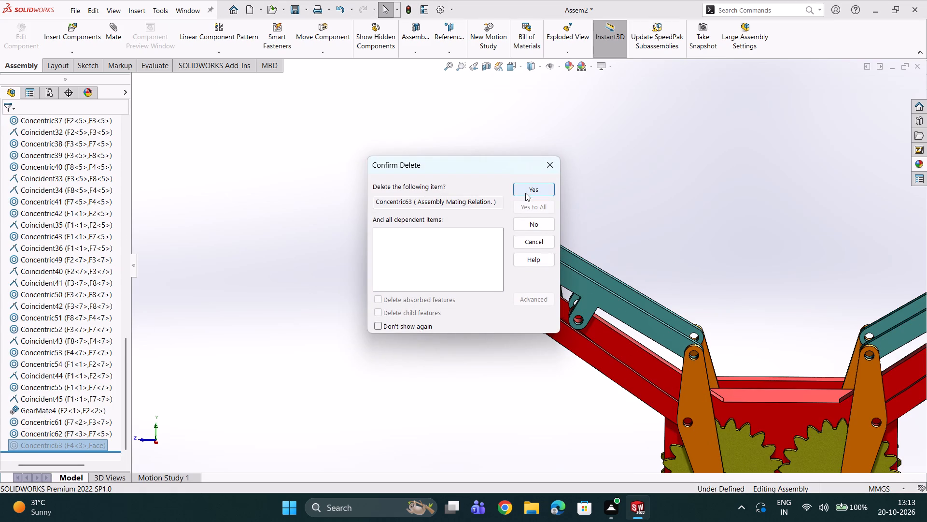
Insert part F9 again, rotated about the Y axis so its lug end faces the black F4 links, and place it beside them.
{"action": "left_click", "coordinate": [91, 40]}
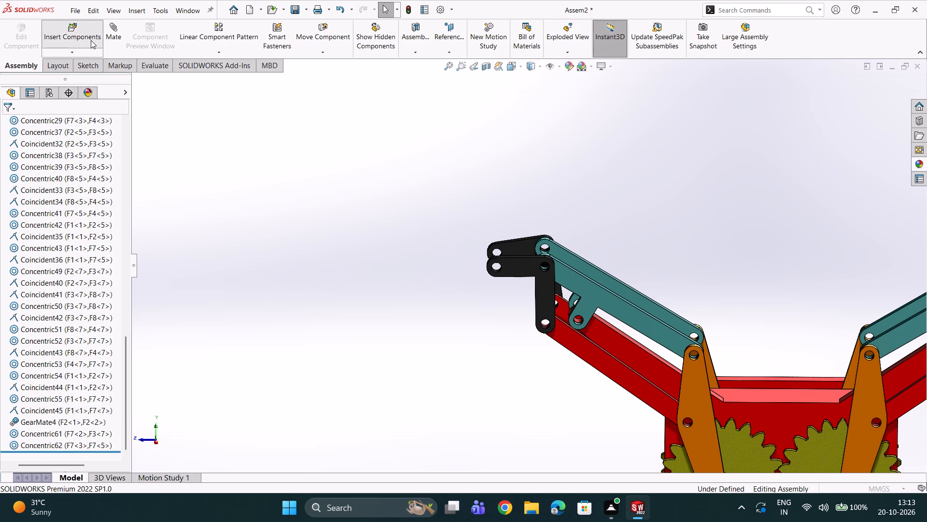
{"action": "left_click", "coordinate": [450, 162]}
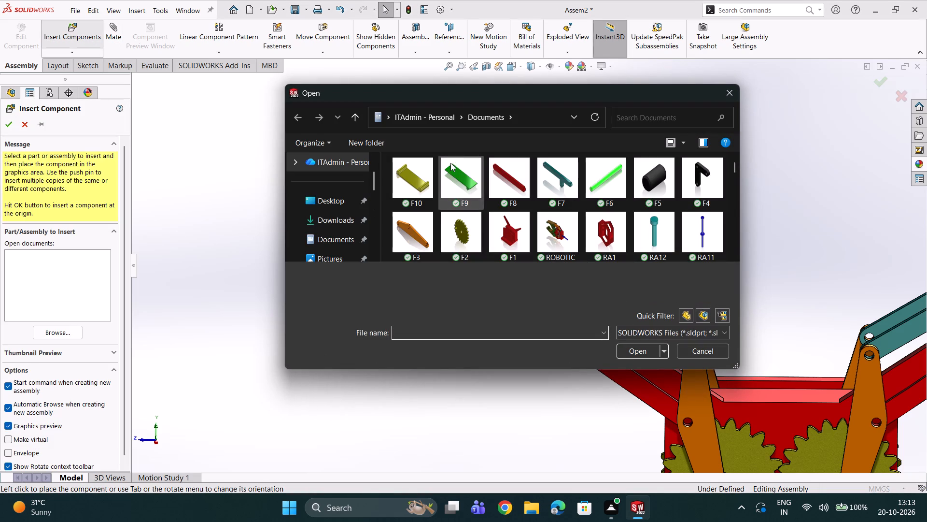
{"action": "left_click", "coordinate": [632, 351]}
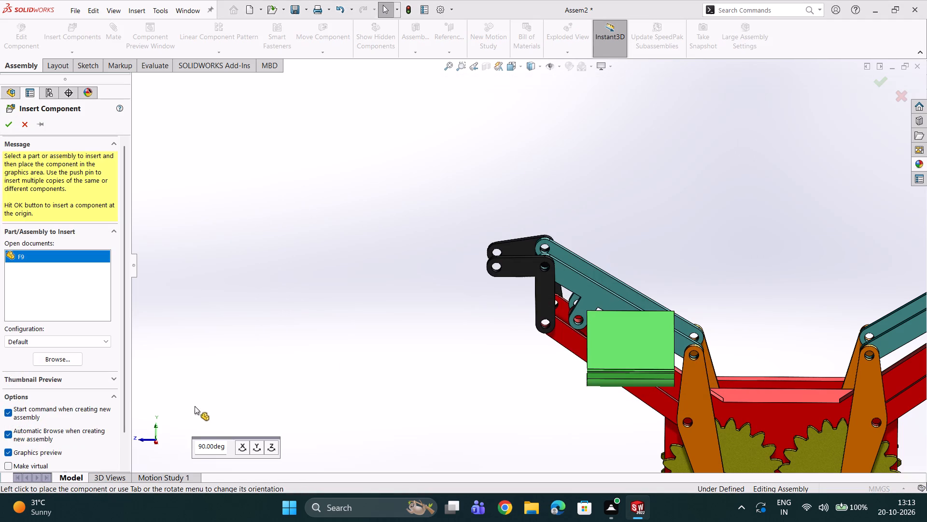
{"action": "double_click", "coordinate": [254, 447]}
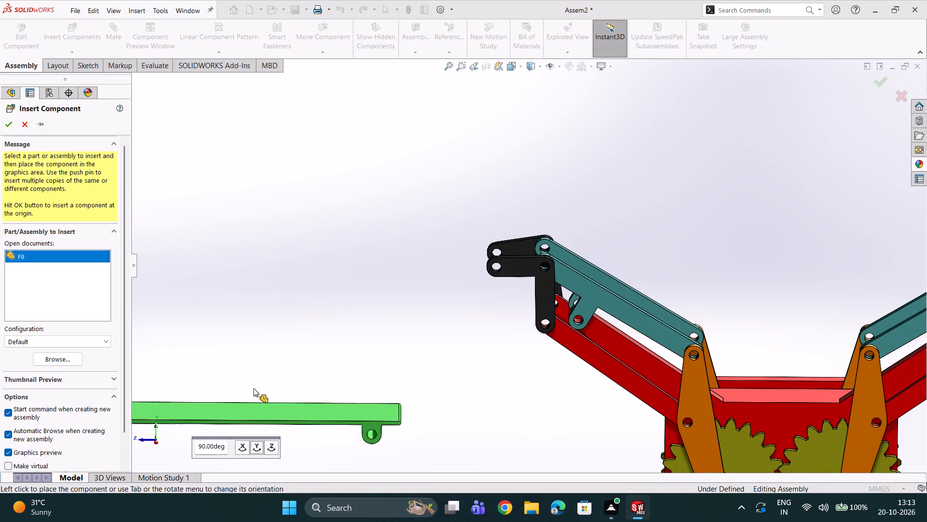
{"action": "left_click", "coordinate": [266, 283]}
Add a concentric mate between the lug hole of green plate F9<2> and the free end hole of black link F4<3>.
{"action": "scroll", "coordinate": [377, 285], "scroll_direction": "down", "scroll_amount": 5}
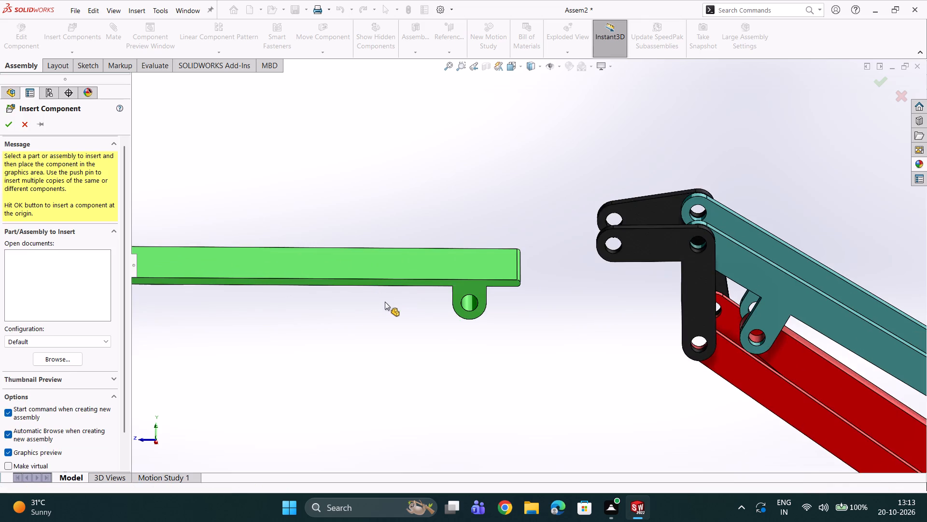
{"action": "scroll", "coordinate": [385, 302], "scroll_direction": "down", "scroll_amount": 1}
{"action": "left_click", "coordinate": [548, 302]}
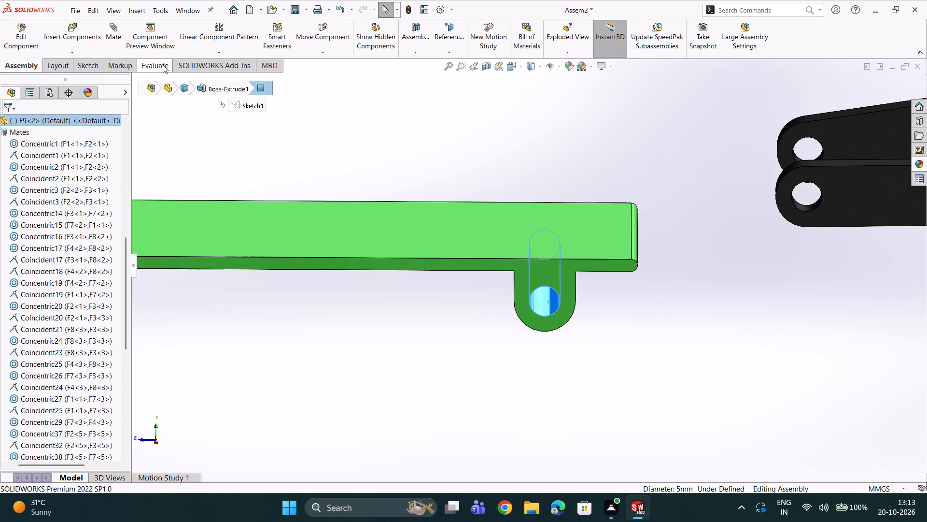
{"action": "left_click", "coordinate": [106, 35]}
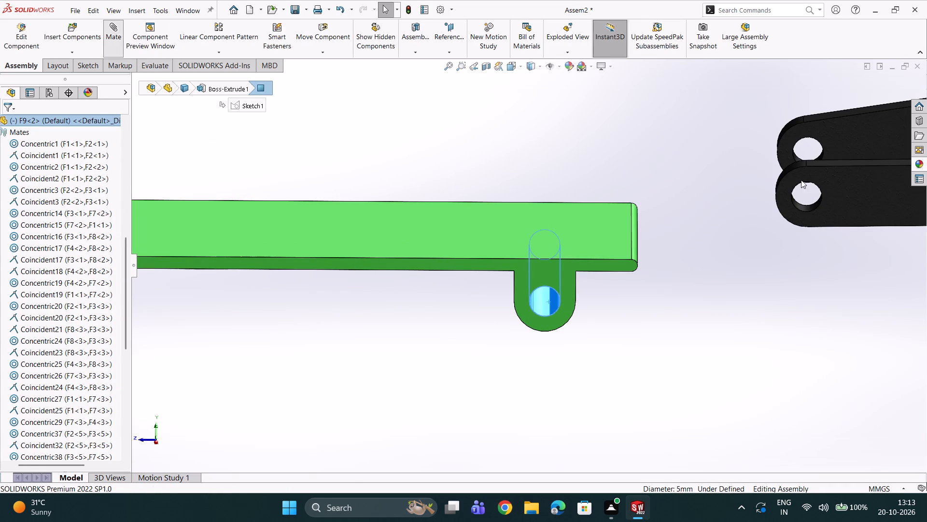
{"action": "scroll", "coordinate": [804, 184], "scroll_direction": "down", "scroll_amount": 2}
{"action": "scroll", "coordinate": [782, 223], "scroll_direction": "down", "scroll_amount": 3}
{"action": "left_click", "coordinate": [706, 232]}
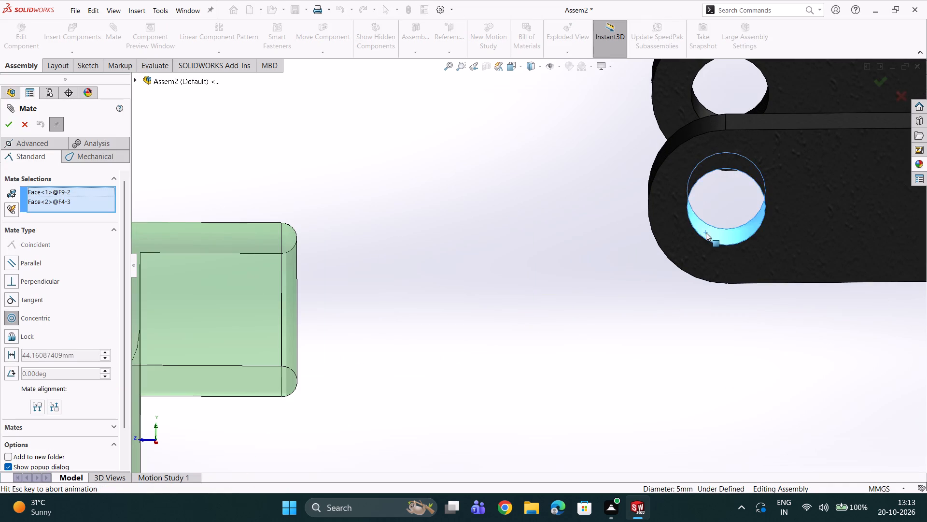
{"action": "left_click", "coordinate": [857, 199]}
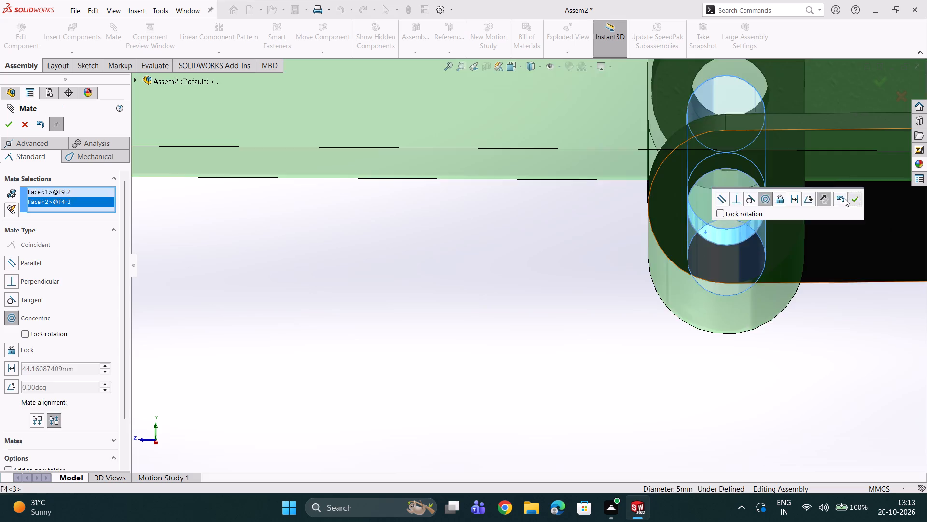
Add a concentric mate between the lug hole of green plate F9<2> and the free end hole of black link F4<5>.
{"action": "scroll", "coordinate": [734, 205], "scroll_direction": "up", "scroll_amount": 2}
{"action": "middle_click_drag", "start_coordinate": [718, 198], "coordinate": [657, 299]}
{"action": "scroll", "coordinate": [674, 247], "scroll_direction": "up", "scroll_amount": 9}
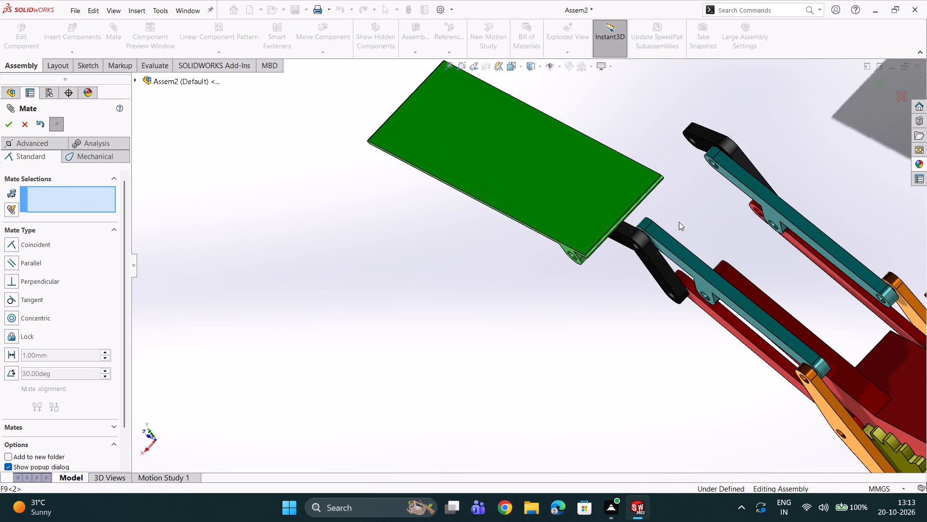
{"action": "scroll", "coordinate": [674, 208], "scroll_direction": "down", "scroll_amount": 1}
{"action": "middle_click_drag", "start_coordinate": [642, 222], "coordinate": [590, 263]}
{"action": "scroll", "coordinate": [590, 264], "scroll_direction": "down", "scroll_amount": 11}
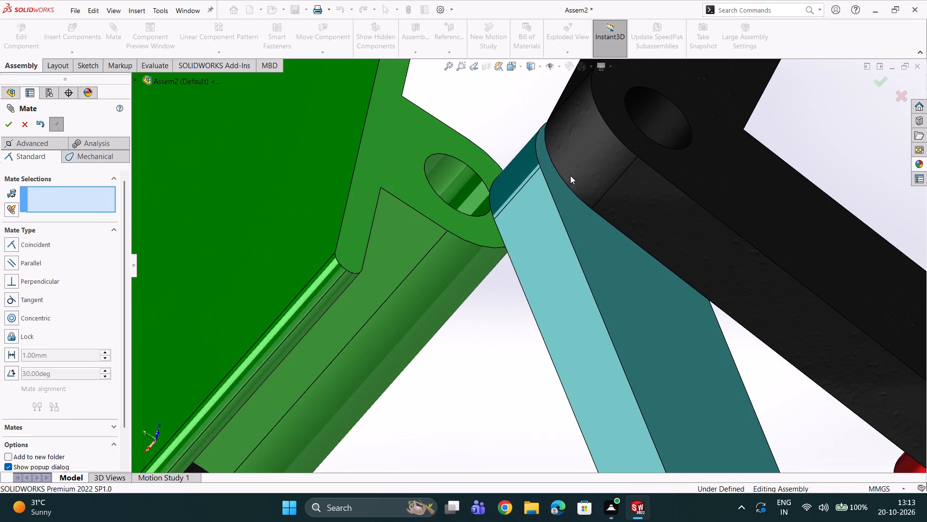
{"action": "left_click", "coordinate": [434, 182]}
{"action": "scroll", "coordinate": [533, 159], "scroll_direction": "up", "scroll_amount": 4}
{"action": "scroll", "coordinate": [667, 94], "scroll_direction": "down", "scroll_amount": 2}
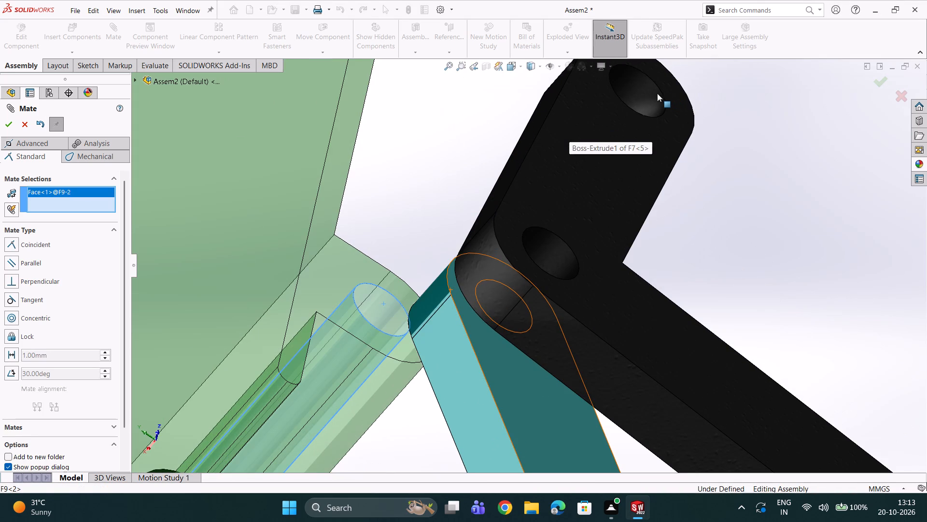
{"action": "left_click", "coordinate": [648, 95]}
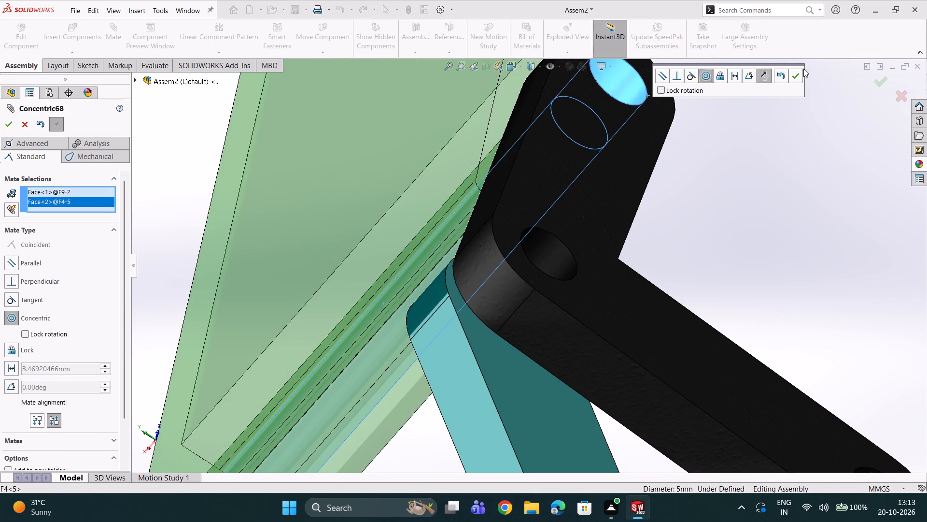
{"action": "left_click", "coordinate": [794, 72]}
Examine how green plate F9<2> sits sideways between the two black F4 links.
{"action": "scroll", "coordinate": [656, 153], "scroll_direction": "up", "scroll_amount": 2}
{"action": "middle_click_drag", "start_coordinate": [586, 168], "coordinate": [656, 148]}
{"action": "scroll", "coordinate": [654, 150], "scroll_direction": "up", "scroll_amount": 2}
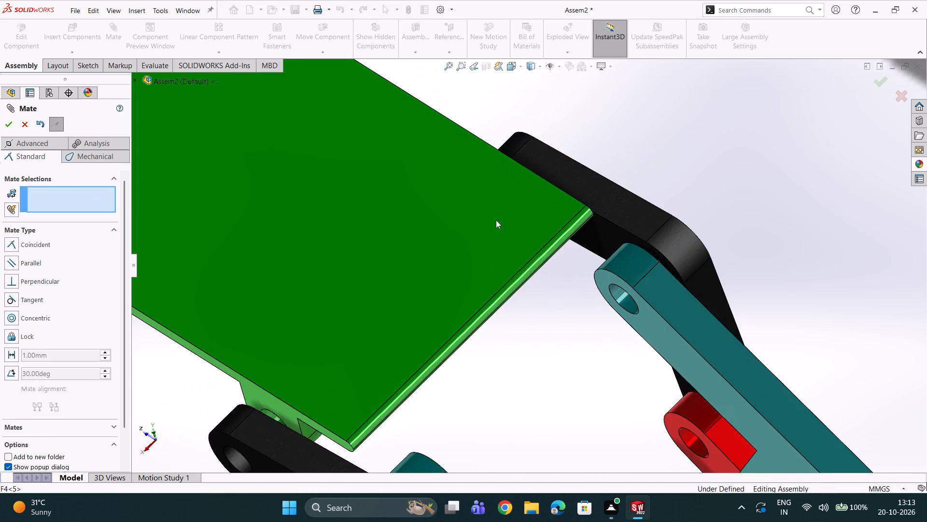
{"action": "scroll", "coordinate": [496, 220], "scroll_direction": "up", "scroll_amount": 2}
{"action": "scroll", "coordinate": [460, 240], "scroll_direction": "down", "scroll_amount": 2}
{"action": "middle_click_drag", "start_coordinate": [474, 261], "coordinate": [456, 308]}
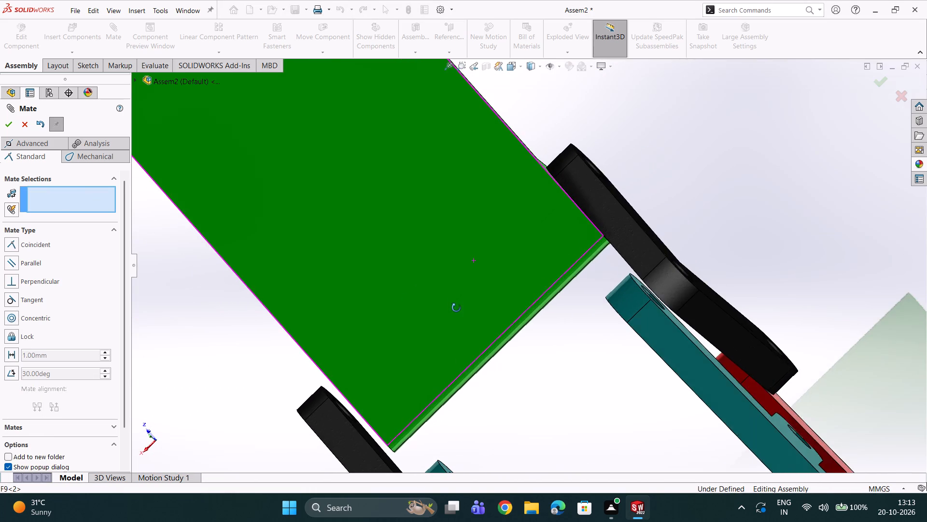
{"action": "middle_click_drag", "start_coordinate": [456, 308], "coordinate": [462, 299]}
{"action": "scroll", "coordinate": [462, 300], "scroll_direction": "up", "scroll_amount": 3}
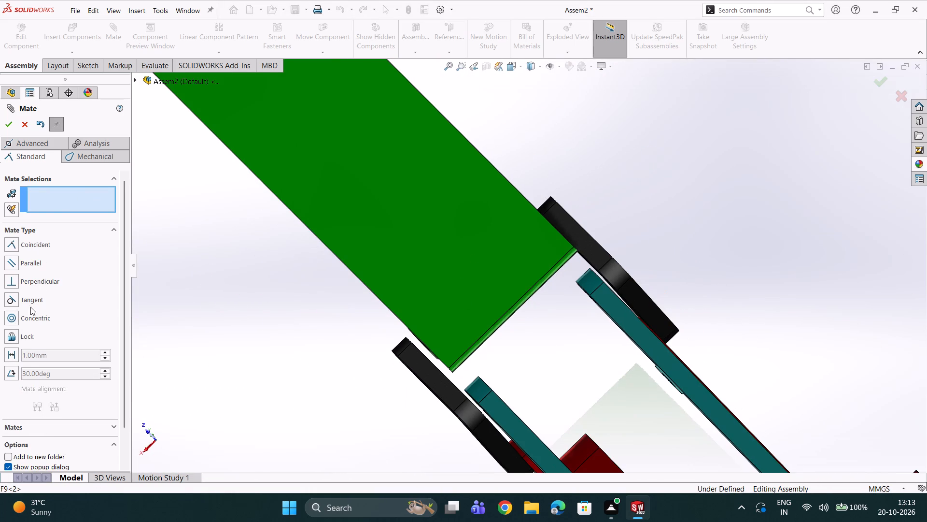
Add a centered width mate with green plate F9<2>'s two side faces as width references and faces of black links F4<5> and F4<3> as tabs.
{"action": "scroll", "coordinate": [15, 413], "scroll_direction": "down", "scroll_amount": 8}
{"action": "scroll", "coordinate": [55, 378], "scroll_direction": "up", "scroll_amount": 3}
{"action": "left_click", "coordinate": [32, 145]}
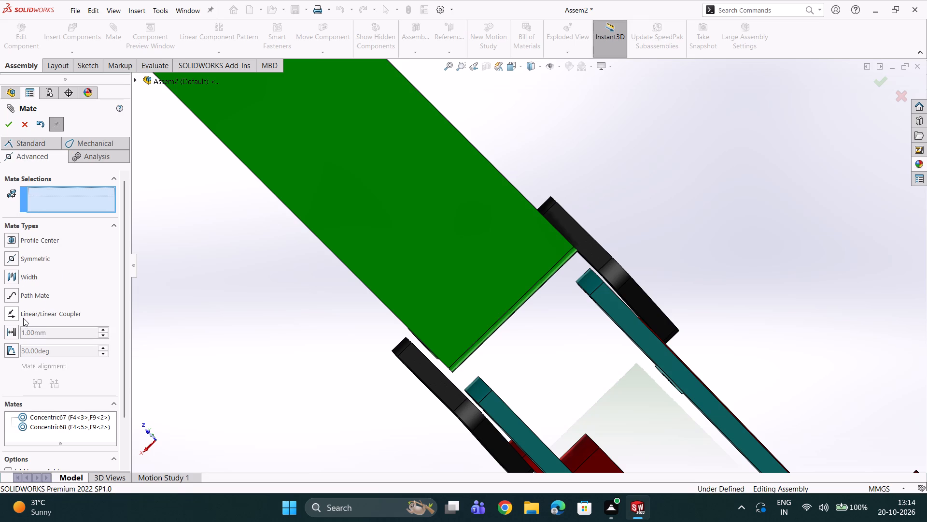
{"action": "left_click", "coordinate": [7, 272]}
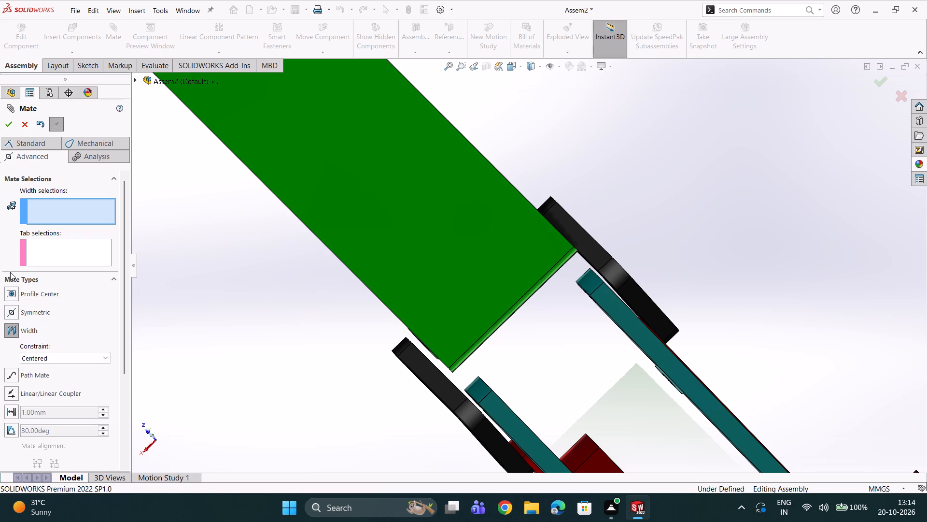
{"action": "scroll", "coordinate": [116, 273], "scroll_direction": "up", "scroll_amount": 3}
{"action": "middle_click_drag", "start_coordinate": [240, 293], "coordinate": [326, 248]}
{"action": "scroll", "coordinate": [241, 293], "scroll_direction": "up", "scroll_amount": 1}
{"action": "scroll", "coordinate": [426, 245], "scroll_direction": "up", "scroll_amount": 3}
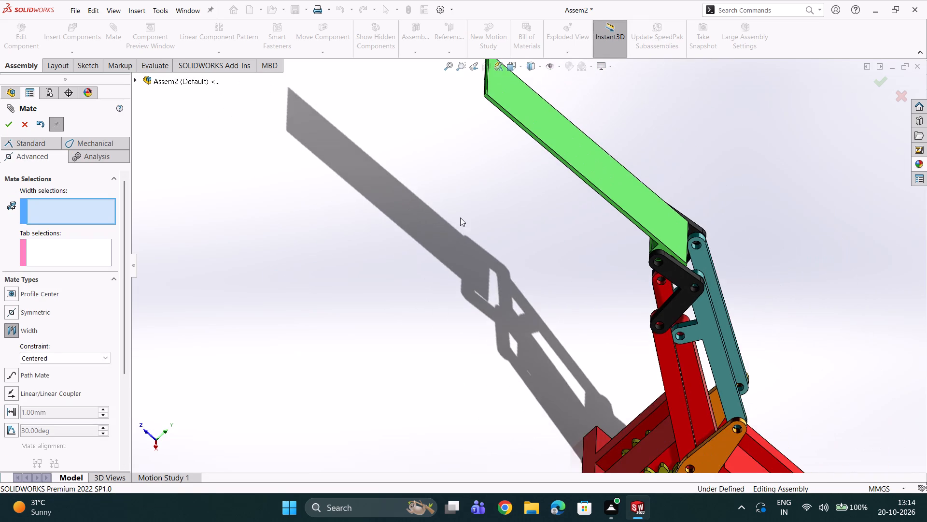
{"action": "scroll", "coordinate": [523, 239], "scroll_direction": "down", "scroll_amount": 9}
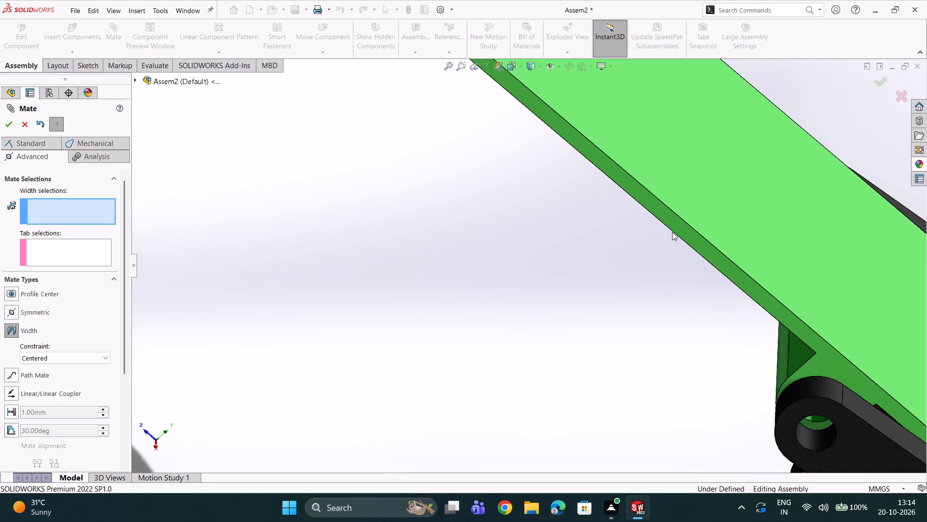
{"action": "left_click", "coordinate": [672, 232]}
{"action": "scroll", "coordinate": [675, 230], "scroll_direction": "up", "scroll_amount": 6}
{"action": "middle_click_drag", "start_coordinate": [690, 203], "coordinate": [556, 312]}
{"action": "scroll", "coordinate": [688, 208], "scroll_direction": "down", "scroll_amount": 1}
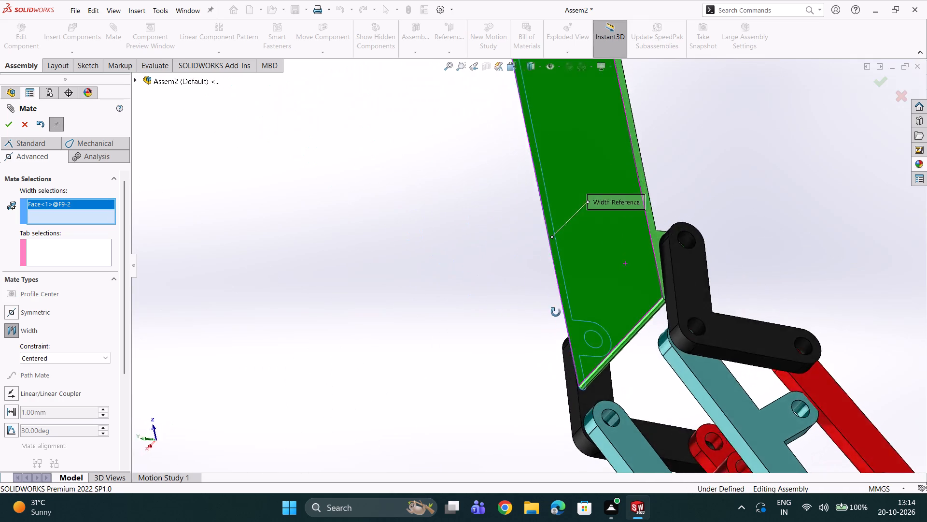
{"action": "middle_click_drag", "start_coordinate": [556, 312], "coordinate": [546, 344]}
{"action": "scroll", "coordinate": [642, 242], "scroll_direction": "down", "scroll_amount": 5}
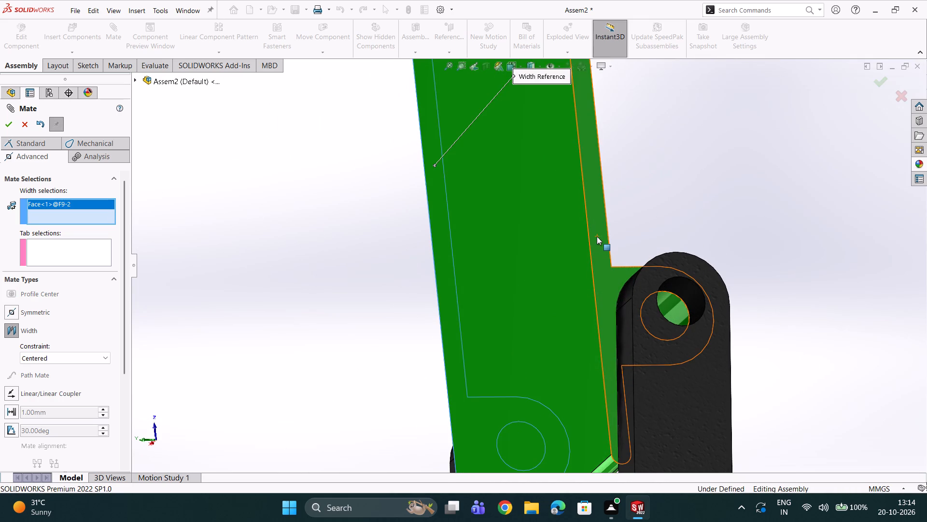
{"action": "left_click", "coordinate": [597, 236]}
{"action": "left_click", "coordinate": [654, 327]}
{"action": "middle_click_drag", "start_coordinate": [655, 330], "coordinate": [659, 329]}
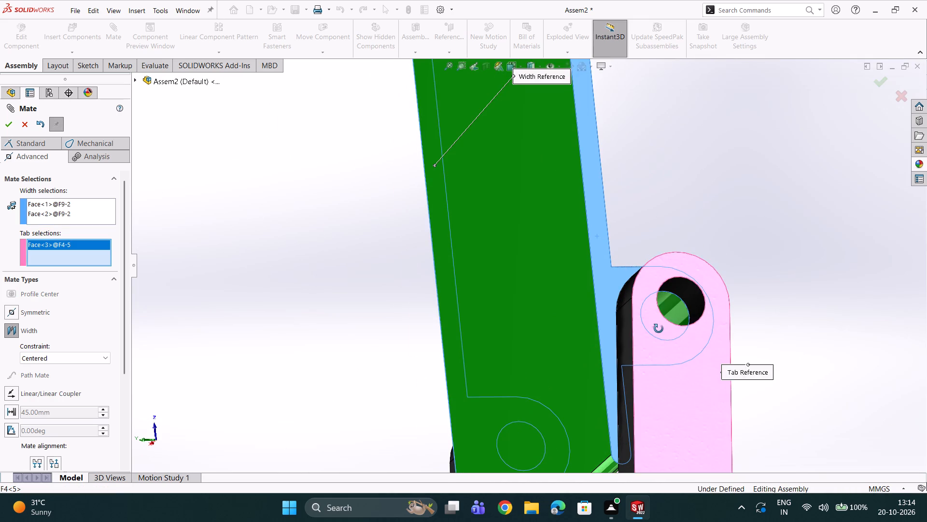
{"action": "middle_click_drag", "start_coordinate": [659, 329], "coordinate": [728, 282]}
{"action": "scroll", "coordinate": [724, 288], "scroll_direction": "up", "scroll_amount": 5}
{"action": "scroll", "coordinate": [498, 321], "scroll_direction": "down", "scroll_amount": 1}
{"action": "scroll", "coordinate": [351, 353], "scroll_direction": "up", "scroll_amount": 3}
{"action": "middle_click_drag", "start_coordinate": [345, 349], "coordinate": [417, 330]}
{"action": "scroll", "coordinate": [422, 330], "scroll_direction": "down", "scroll_amount": 1}
{"action": "scroll", "coordinate": [494, 334], "scroll_direction": "down", "scroll_amount": 3}
{"action": "scroll", "coordinate": [647, 275], "scroll_direction": "up", "scroll_amount": 5}
{"action": "scroll", "coordinate": [720, 280], "scroll_direction": "down", "scroll_amount": 6}
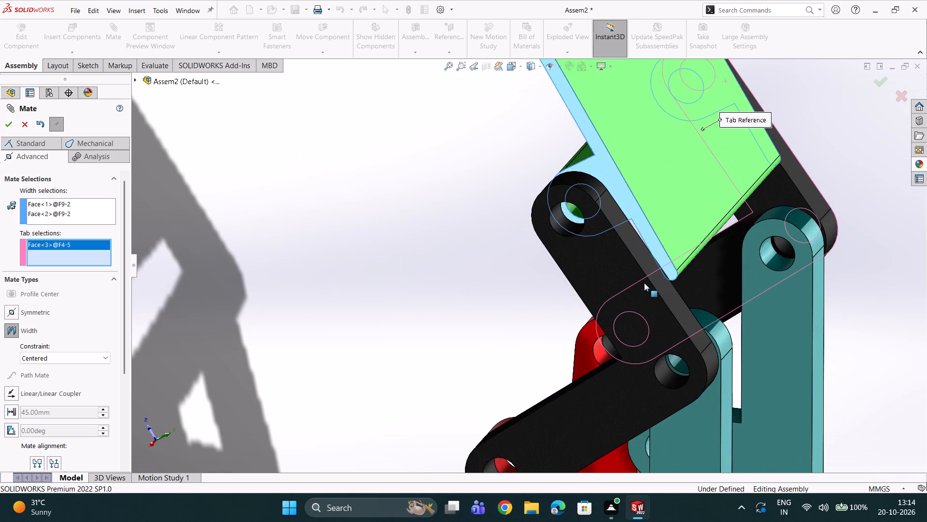
{"action": "left_click", "coordinate": [615, 276]}
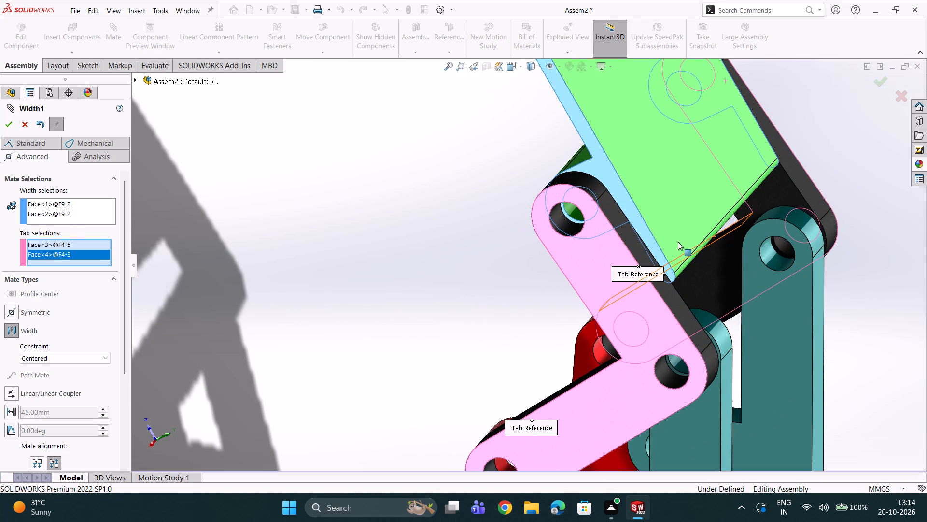
{"action": "left_click", "coordinate": [9, 129]}
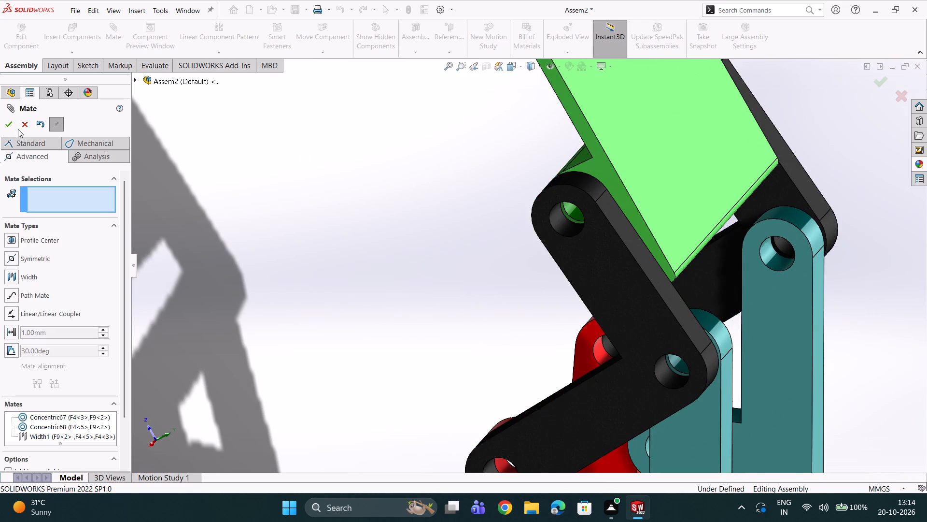
Examine from several angles how green plate F9<2> sits between the black F4 links, and finish mating.
{"action": "scroll", "coordinate": [380, 245], "scroll_direction": "up", "scroll_amount": 4}
{"action": "middle_click_drag", "start_coordinate": [385, 242], "coordinate": [341, 171]}
{"action": "scroll", "coordinate": [343, 176], "scroll_direction": "up", "scroll_amount": 2}
{"action": "scroll", "coordinate": [411, 304], "scroll_direction": "up", "scroll_amount": 3}
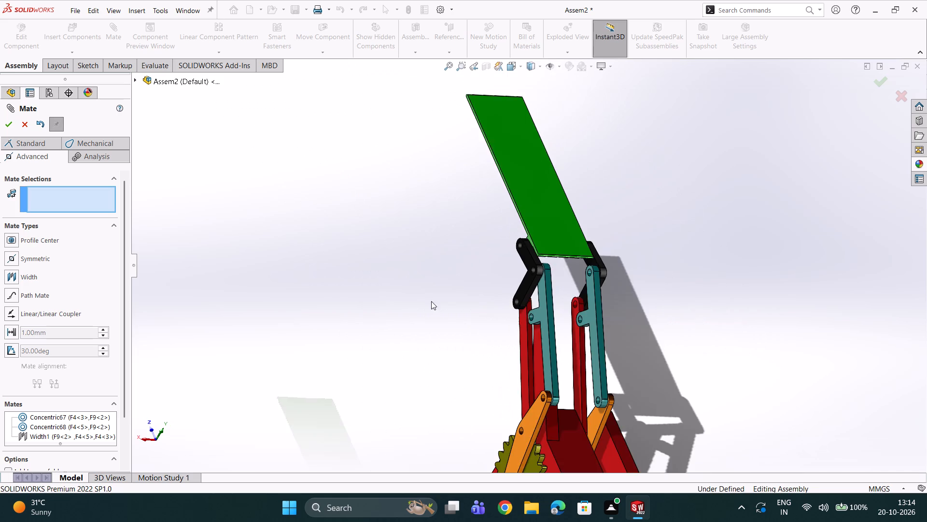
{"action": "middle_click_drag", "start_coordinate": [518, 301], "coordinate": [485, 397]}
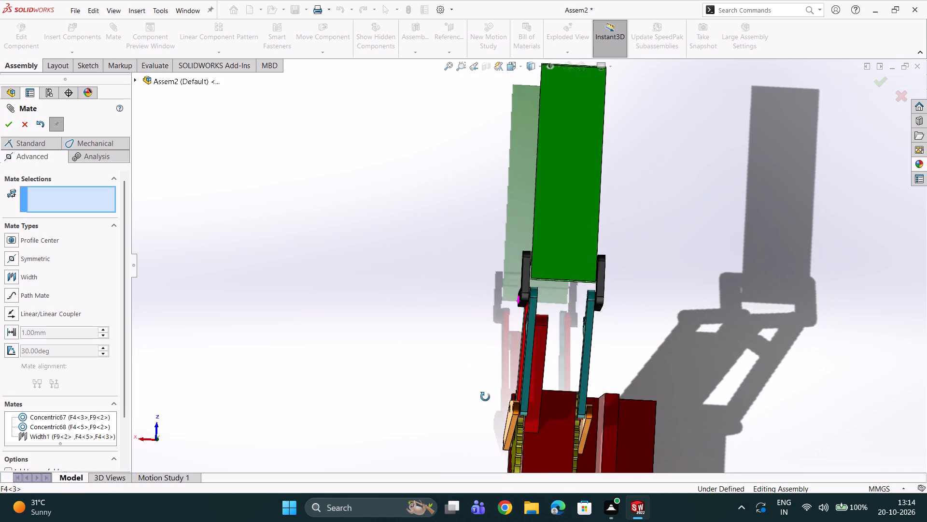
{"action": "middle_click_drag", "start_coordinate": [485, 397], "coordinate": [483, 321]}
{"action": "scroll", "coordinate": [497, 382], "scroll_direction": "down", "scroll_amount": 2}
{"action": "middle_click_drag", "start_coordinate": [519, 366], "coordinate": [519, 365]}
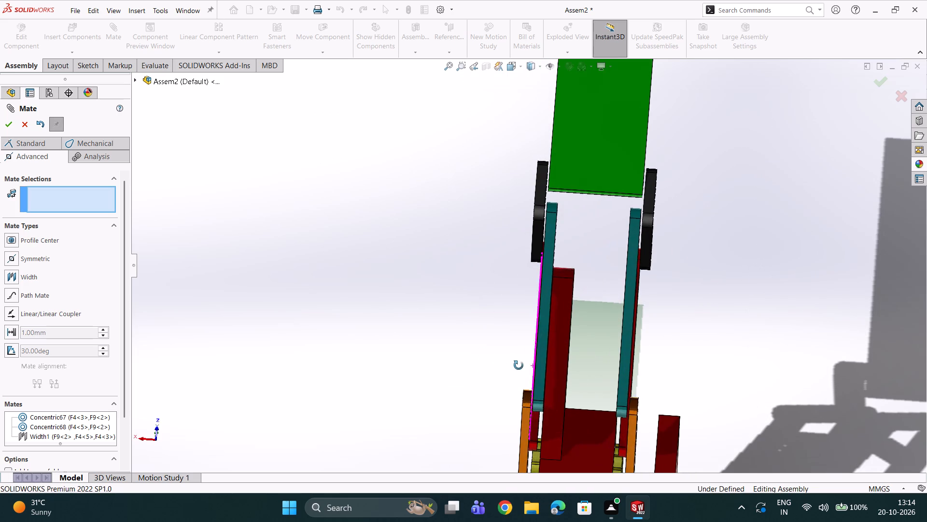
{"action": "middle_click_drag", "start_coordinate": [519, 365], "coordinate": [518, 292]}
{"action": "scroll", "coordinate": [518, 292], "scroll_direction": "up", "scroll_amount": 1}
{"action": "scroll", "coordinate": [471, 326], "scroll_direction": "up", "scroll_amount": 3}
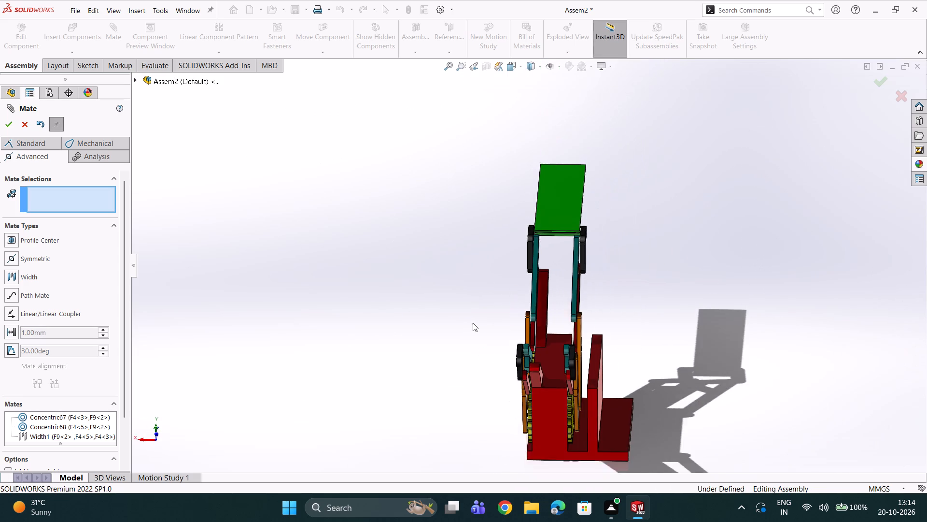
{"action": "scroll", "coordinate": [523, 360], "scroll_direction": "down", "scroll_amount": 1}
{"action": "middle_click_drag", "start_coordinate": [523, 360], "coordinate": [566, 440]}
{"action": "scroll", "coordinate": [476, 347], "scroll_direction": "up", "scroll_amount": 3}
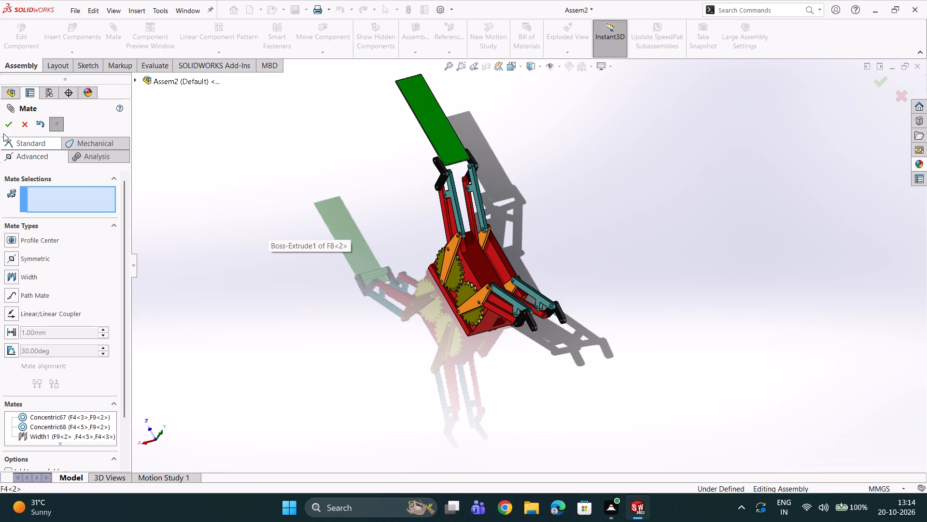
{"action": "left_click", "coordinate": [20, 123]}
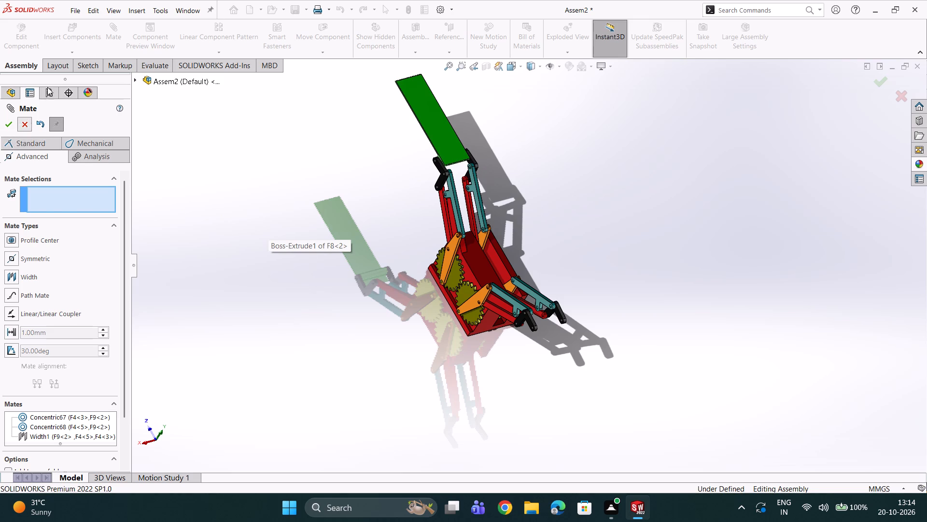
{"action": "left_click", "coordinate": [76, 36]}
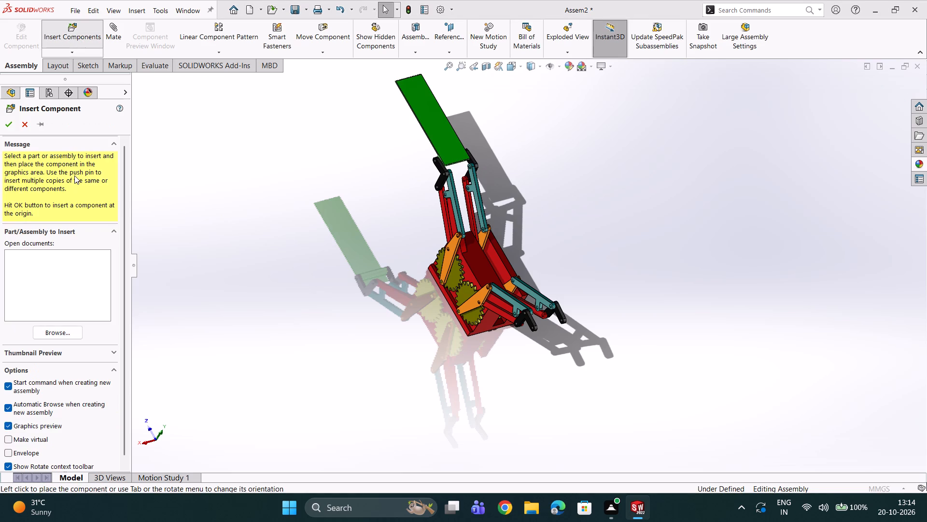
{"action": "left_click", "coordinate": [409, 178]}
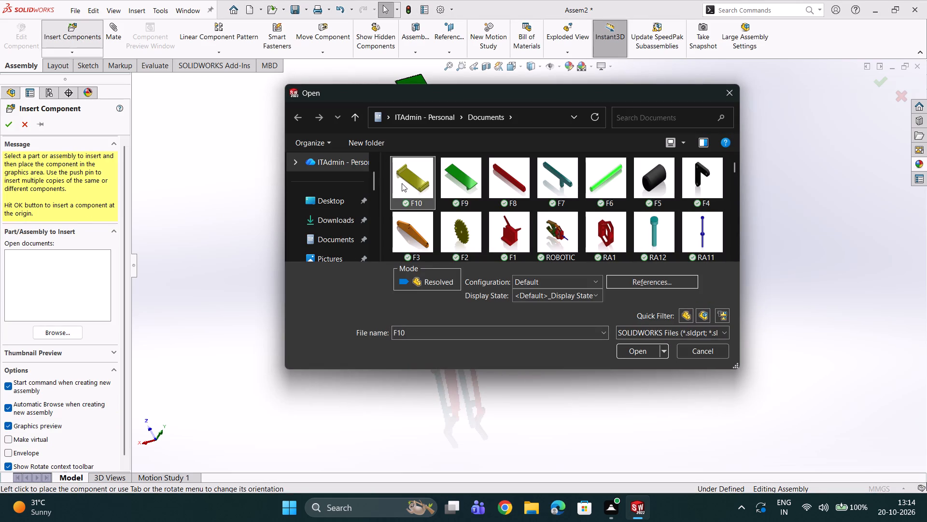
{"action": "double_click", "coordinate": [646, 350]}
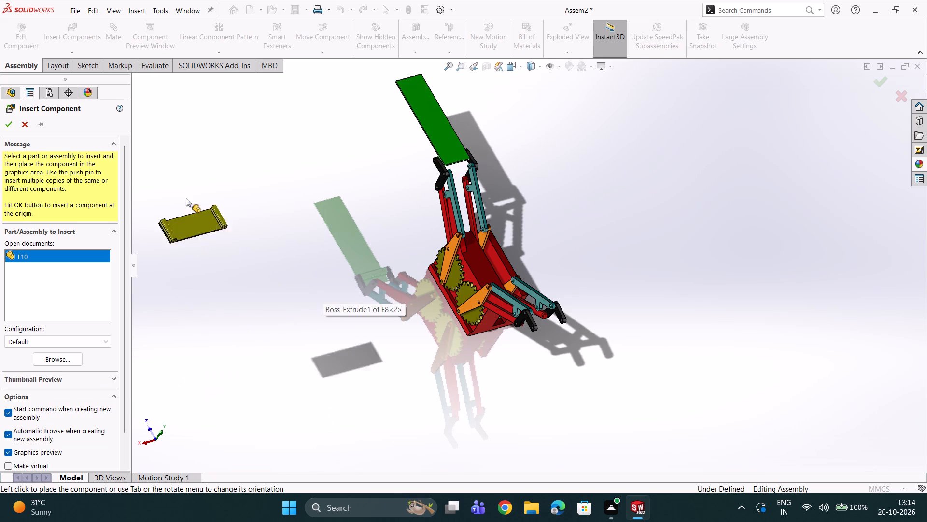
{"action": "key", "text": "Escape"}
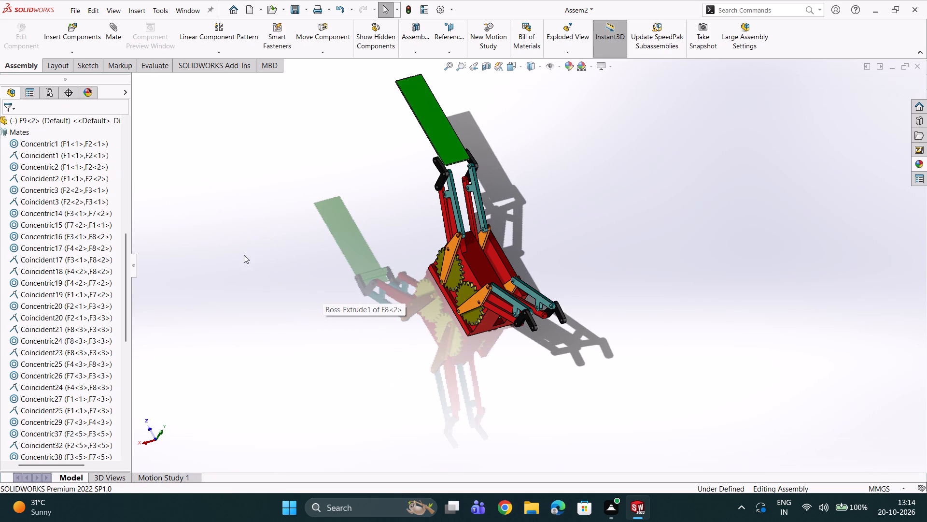
Insert part F10, rotated in 90° increments about the Y and X axes, and place it beside the gear-driven linkage.
{"action": "double_click", "coordinate": [77, 42]}
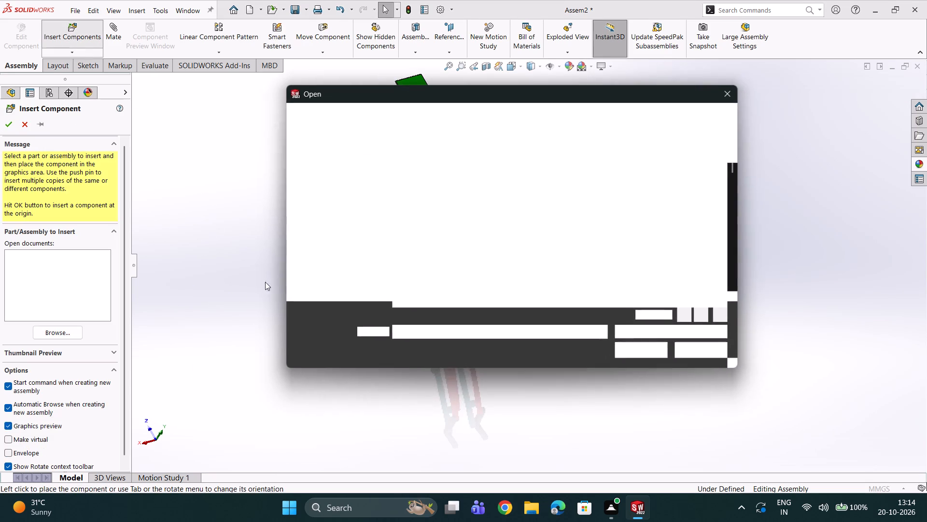
{"action": "double_click", "coordinate": [398, 177]}
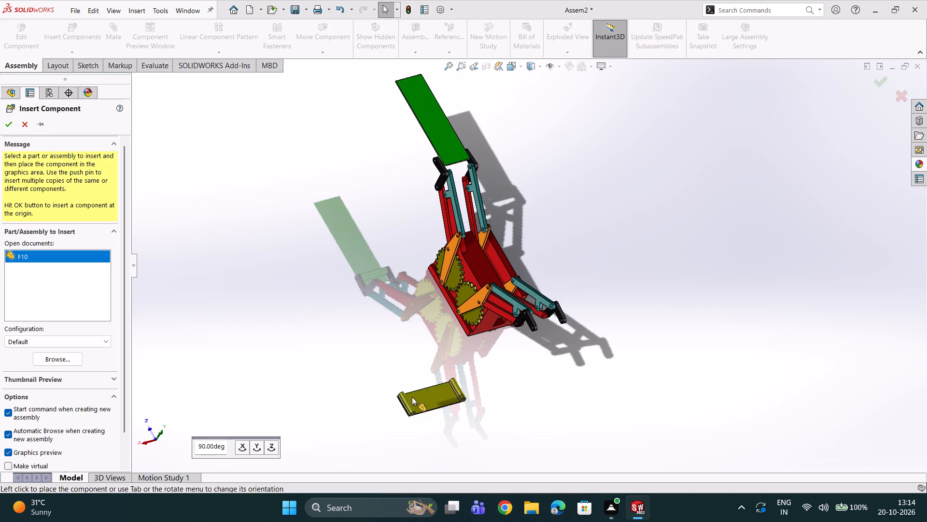
{"action": "double_click", "coordinate": [259, 445]}
{"action": "left_click", "coordinate": [259, 445]}
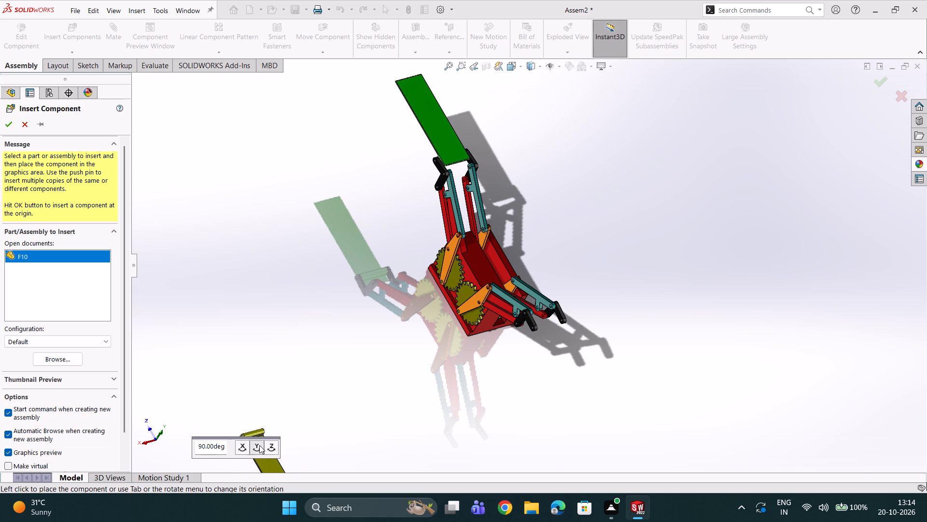
{"action": "double_click", "coordinate": [259, 445]}
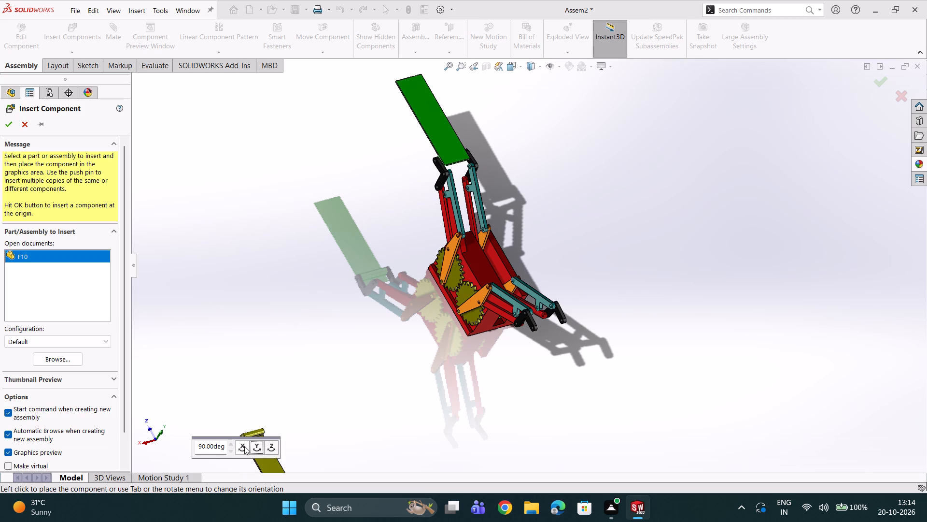
{"action": "double_click", "coordinate": [244, 446]}
{"action": "left_click", "coordinate": [244, 446]}
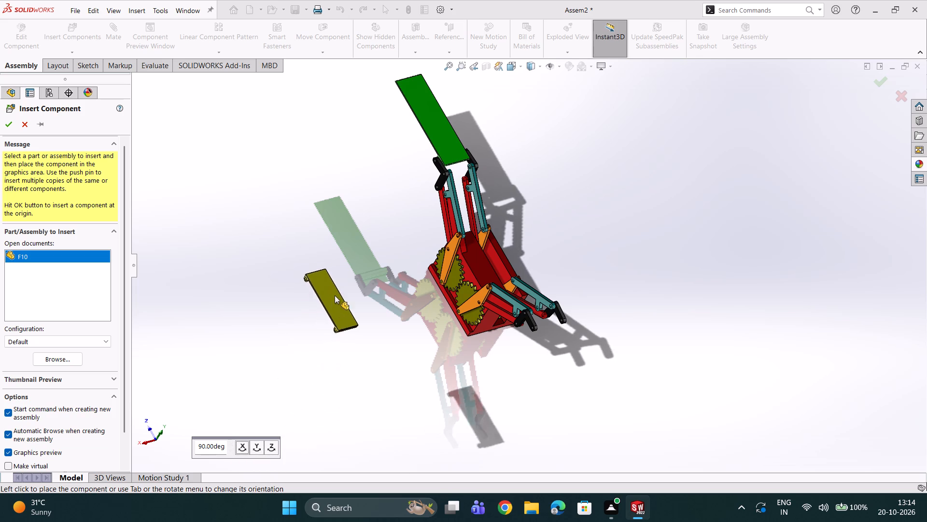
{"action": "scroll", "coordinate": [336, 294], "scroll_direction": "down", "scroll_amount": 2}
{"action": "scroll", "coordinate": [409, 250], "scroll_direction": "down", "scroll_amount": 1}
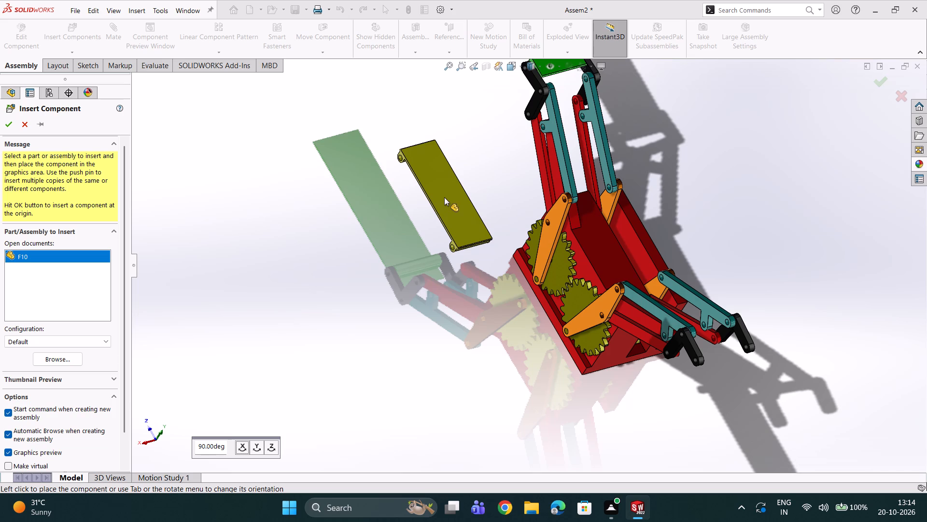
{"action": "left_click", "coordinate": [444, 197]}
Add a concentric mate between the lug hole at one end of olive plate F10<1> and the upper end hole of teal link F7<3>.
{"action": "scroll", "coordinate": [447, 197], "scroll_direction": "down", "scroll_amount": 3}
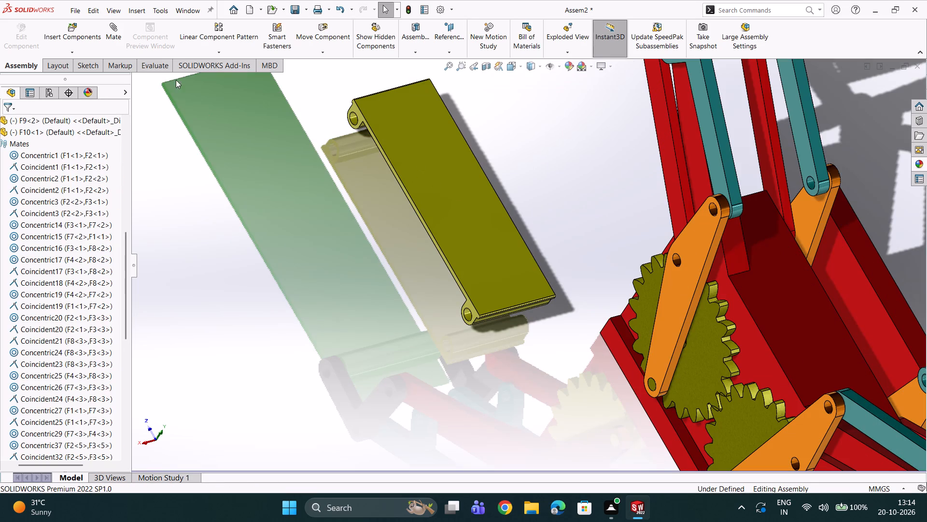
{"action": "left_click", "coordinate": [111, 33]}
{"action": "scroll", "coordinate": [281, 133], "scroll_direction": "down", "scroll_amount": 2}
{"action": "scroll", "coordinate": [376, 108], "scroll_direction": "down", "scroll_amount": 5}
{"action": "left_click", "coordinate": [357, 170]}
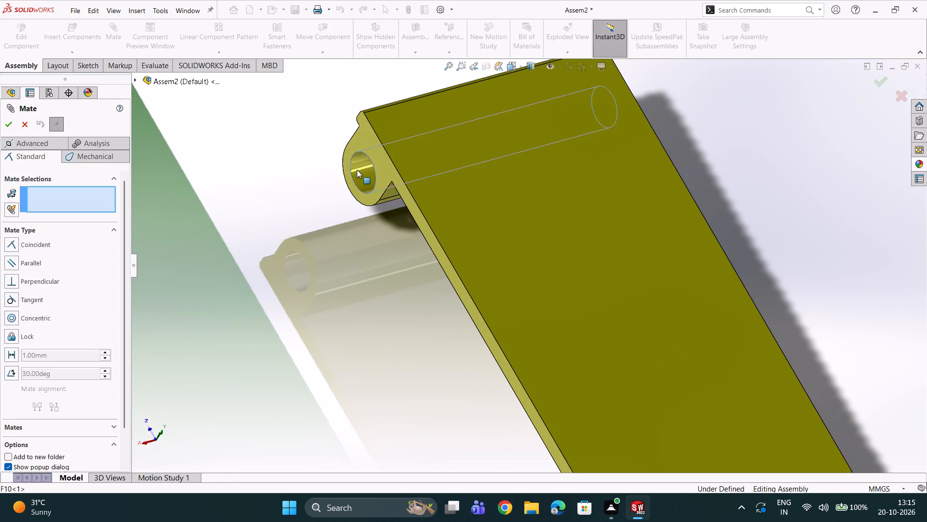
{"action": "scroll", "coordinate": [465, 168], "scroll_direction": "up", "scroll_amount": 4}
{"action": "scroll", "coordinate": [706, 200], "scroll_direction": "up", "scroll_amount": 4}
{"action": "scroll", "coordinate": [787, 275], "scroll_direction": "down", "scroll_amount": 7}
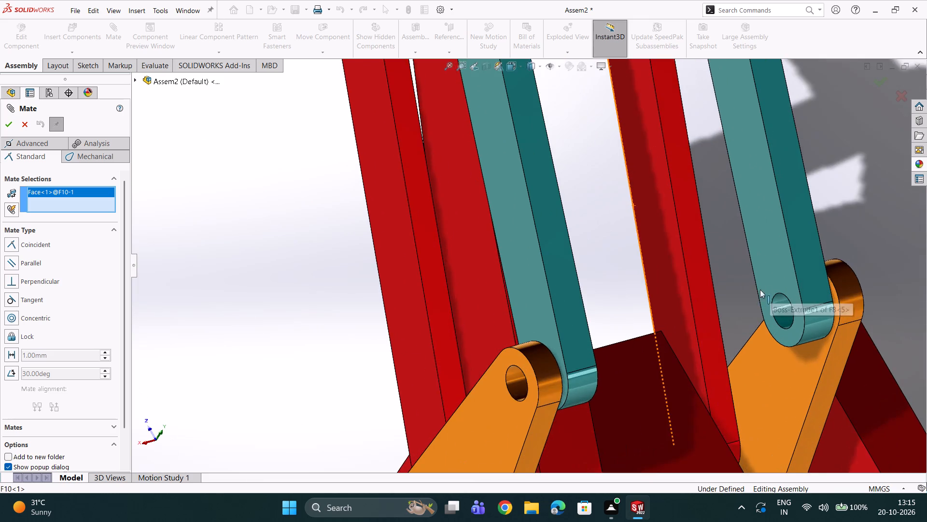
{"action": "scroll", "coordinate": [718, 304], "scroll_direction": "down", "scroll_amount": 2}
{"action": "scroll", "coordinate": [701, 287], "scroll_direction": "up", "scroll_amount": 4}
{"action": "scroll", "coordinate": [573, 140], "scroll_direction": "up", "scroll_amount": 4}
{"action": "scroll", "coordinate": [540, 113], "scroll_direction": "down", "scroll_amount": 3}
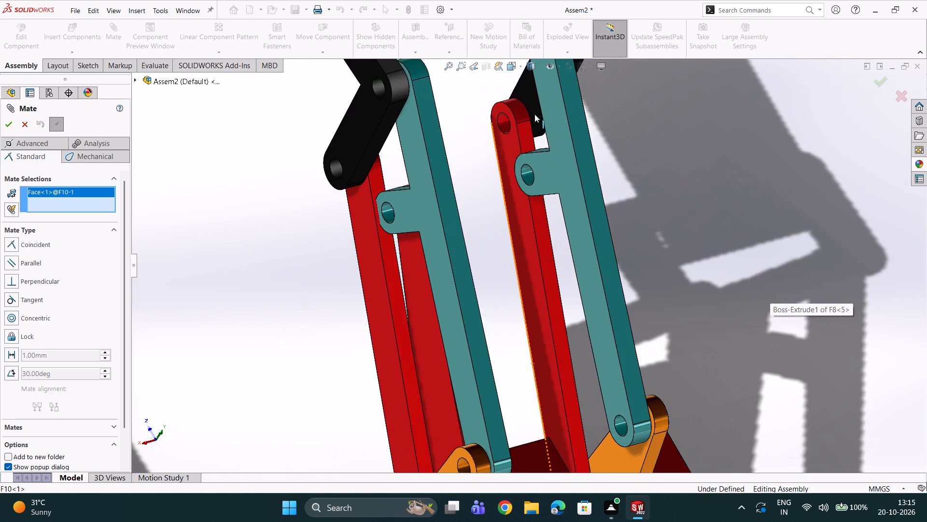
{"action": "scroll", "coordinate": [504, 111], "scroll_direction": "up", "scroll_amount": 4}
{"action": "scroll", "coordinate": [494, 107], "scroll_direction": "down", "scroll_amount": 1}
{"action": "middle_click_drag", "start_coordinate": [494, 111], "coordinate": [417, 164]}
{"action": "scroll", "coordinate": [454, 186], "scroll_direction": "down", "scroll_amount": 4}
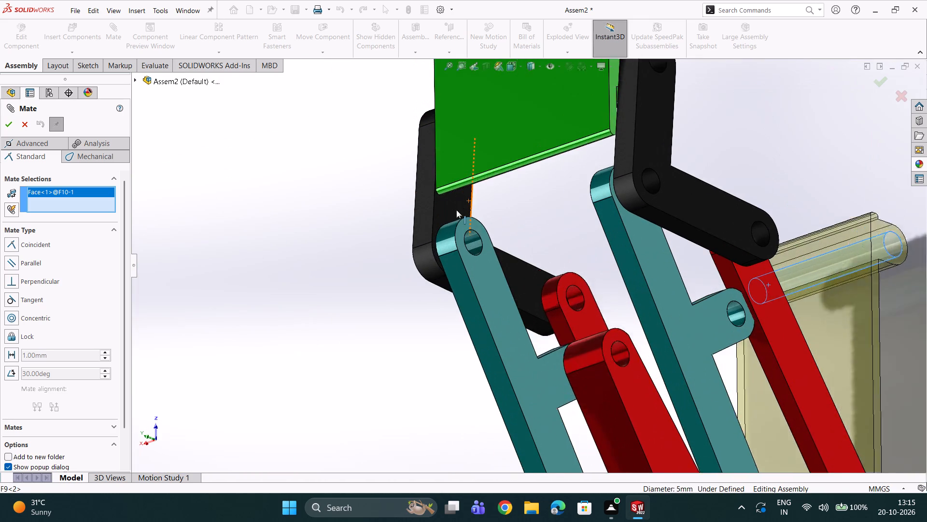
{"action": "scroll", "coordinate": [456, 210], "scroll_direction": "down", "scroll_amount": 1}
{"action": "double_click", "coordinate": [482, 250]}
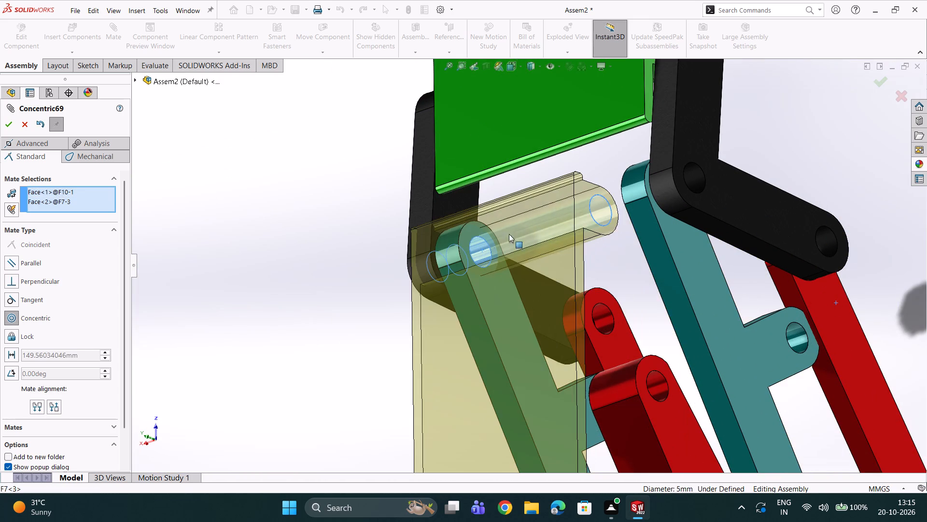
{"action": "left_click", "coordinate": [655, 212]}
Add a concentric mate between the upper lug hole of olive plate F10<1> and the upper end hole of teal link F7<5>.
{"action": "scroll", "coordinate": [606, 209], "scroll_direction": "down", "scroll_amount": 3}
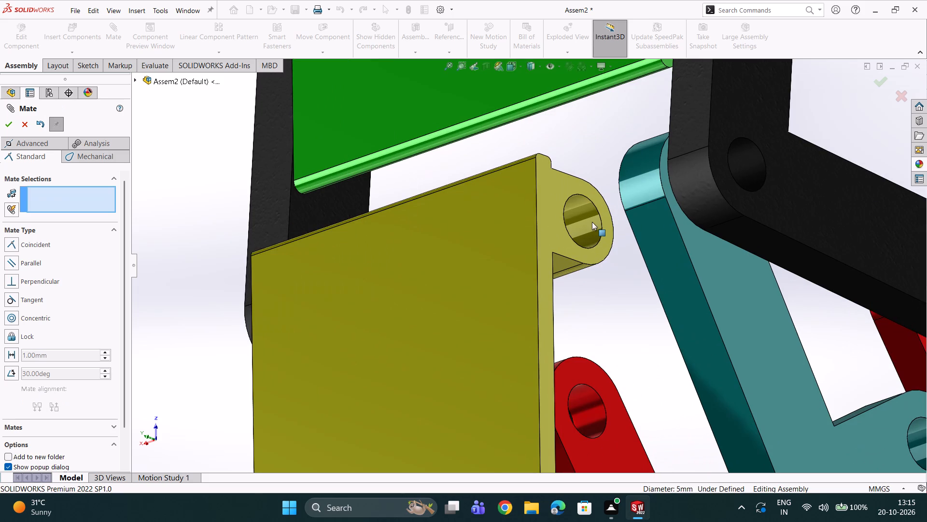
{"action": "left_click", "coordinate": [592, 222]}
{"action": "middle_click_drag", "start_coordinate": [682, 194], "coordinate": [710, 186]}
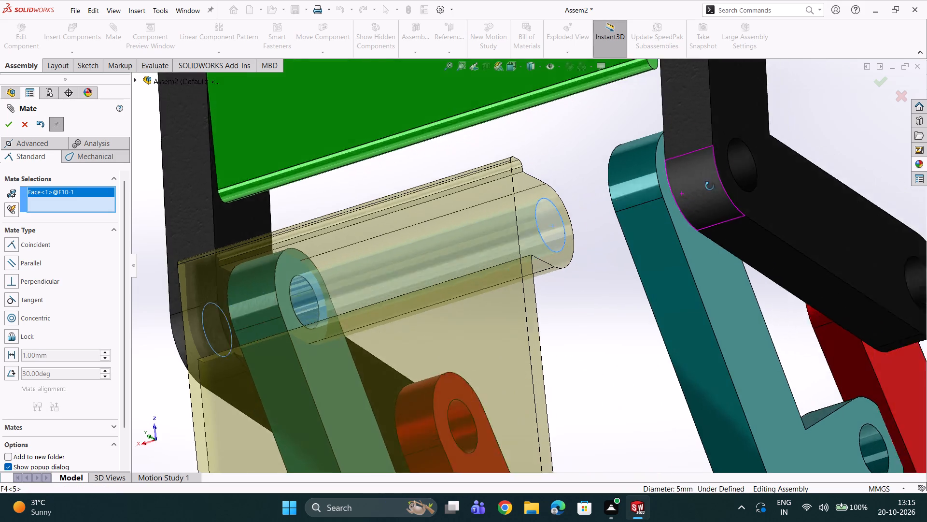
{"action": "middle_click_drag", "start_coordinate": [710, 186], "coordinate": [779, 166]}
{"action": "left_click", "coordinate": [592, 207]}
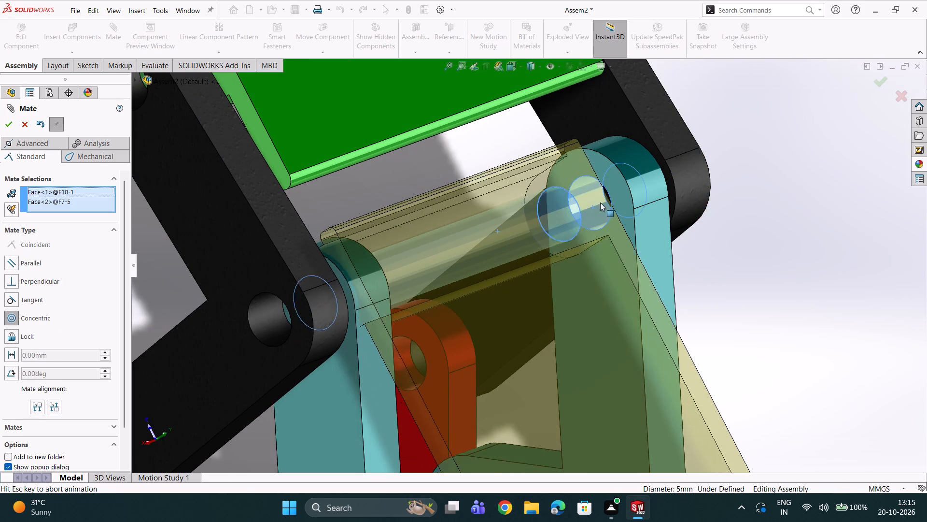
{"action": "left_click", "coordinate": [803, 167]}
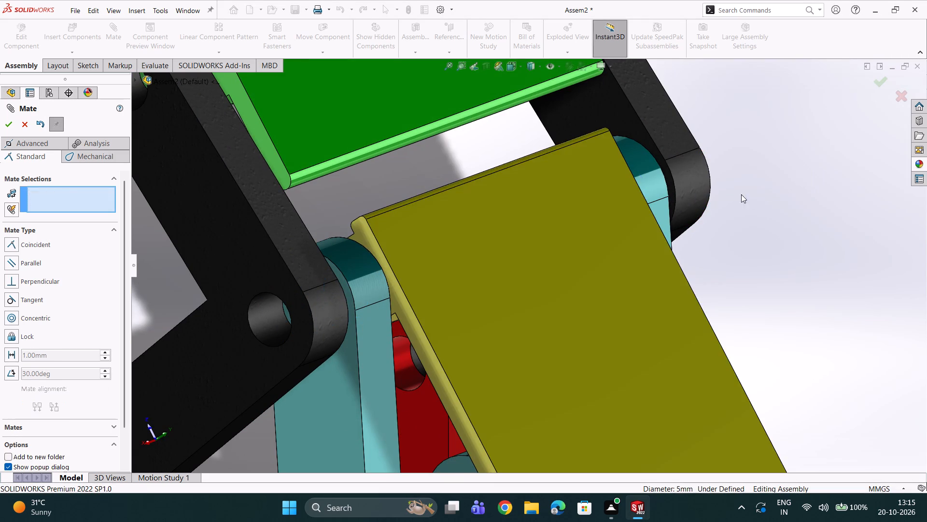
Add a concentric mate between the lug hole at the other end of plate F10<1> and the lower end hole of teal link F7<3>.
{"action": "middle_click_drag", "start_coordinate": [636, 234], "coordinate": [596, 239]}
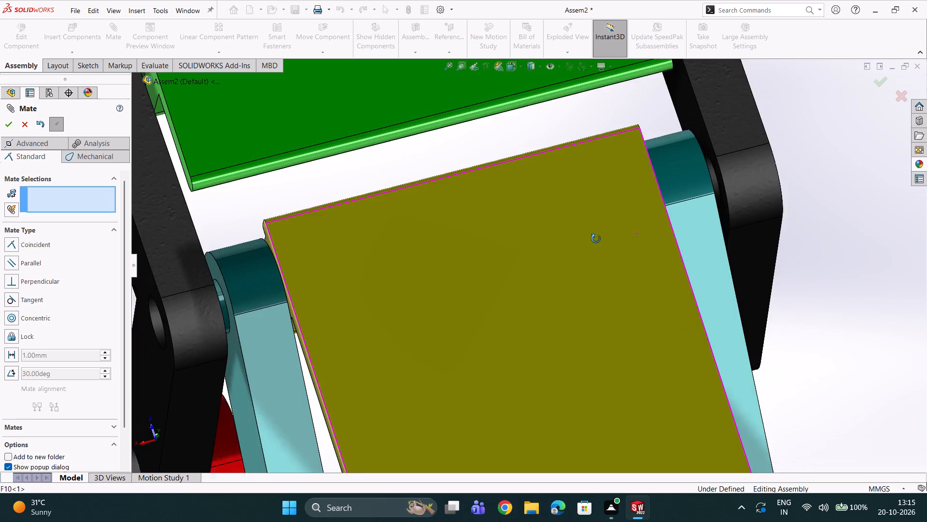
{"action": "middle_click_drag", "start_coordinate": [596, 239], "coordinate": [610, 154]}
{"action": "scroll", "coordinate": [556, 226], "scroll_direction": "up", "scroll_amount": 4}
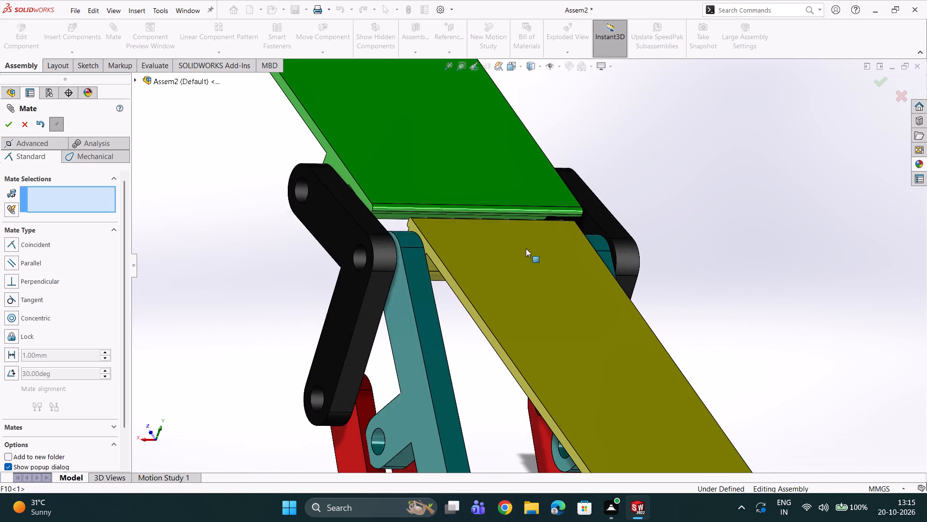
{"action": "scroll", "coordinate": [518, 258], "scroll_direction": "up", "scroll_amount": 1}
{"action": "middle_click_drag", "start_coordinate": [516, 260], "coordinate": [460, 260]}
{"action": "scroll", "coordinate": [500, 279], "scroll_direction": "down", "scroll_amount": 1}
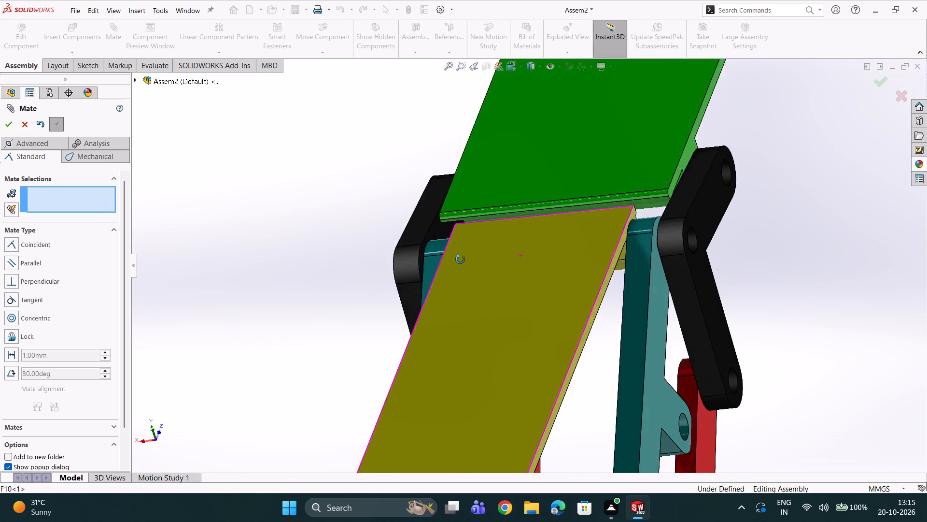
{"action": "middle_click_drag", "start_coordinate": [460, 260], "coordinate": [506, 188]}
{"action": "scroll", "coordinate": [505, 188], "scroll_direction": "up", "scroll_amount": 1}
{"action": "scroll", "coordinate": [530, 293], "scroll_direction": "up", "scroll_amount": 6}
{"action": "scroll", "coordinate": [552, 283], "scroll_direction": "down", "scroll_amount": 3}
{"action": "middle_click_drag", "start_coordinate": [558, 280], "coordinate": [590, 328]}
{"action": "scroll", "coordinate": [573, 292], "scroll_direction": "down", "scroll_amount": 4}
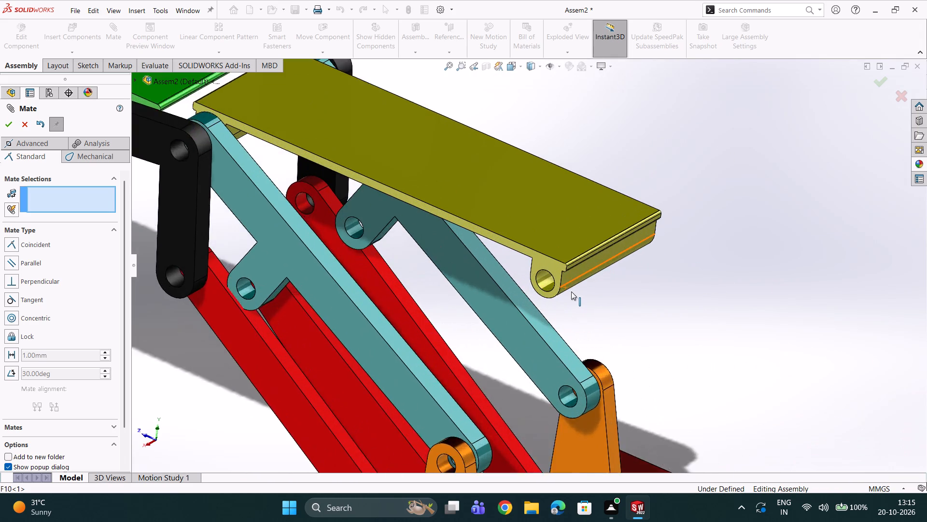
{"action": "scroll", "coordinate": [571, 291], "scroll_direction": "down", "scroll_amount": 2}
{"action": "left_click", "coordinate": [520, 273]}
{"action": "scroll", "coordinate": [516, 280], "scroll_direction": "up", "scroll_amount": 1}
{"action": "middle_click_drag", "start_coordinate": [515, 280], "coordinate": [480, 355]}
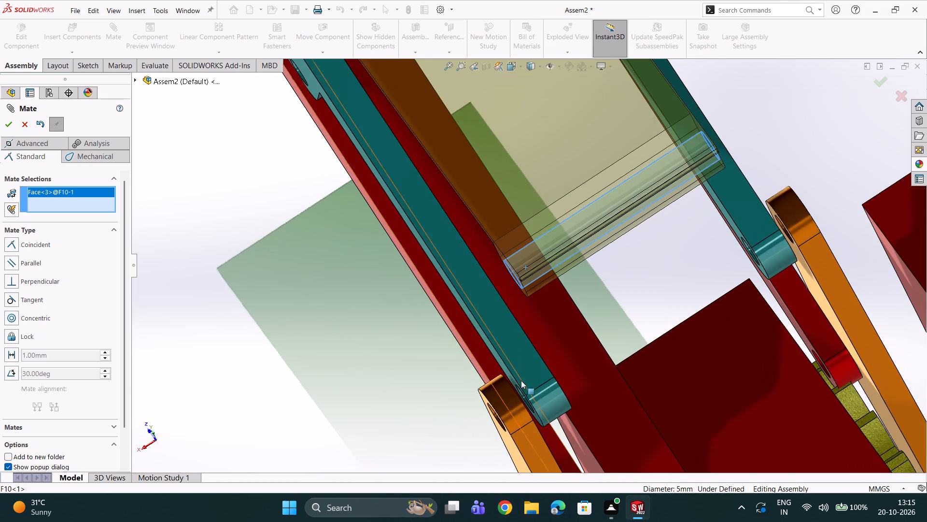
{"action": "scroll", "coordinate": [527, 384], "scroll_direction": "down", "scroll_amount": 2}
{"action": "middle_click_drag", "start_coordinate": [551, 378], "coordinate": [504, 392]}
{"action": "scroll", "coordinate": [608, 386], "scroll_direction": "down", "scroll_amount": 2}
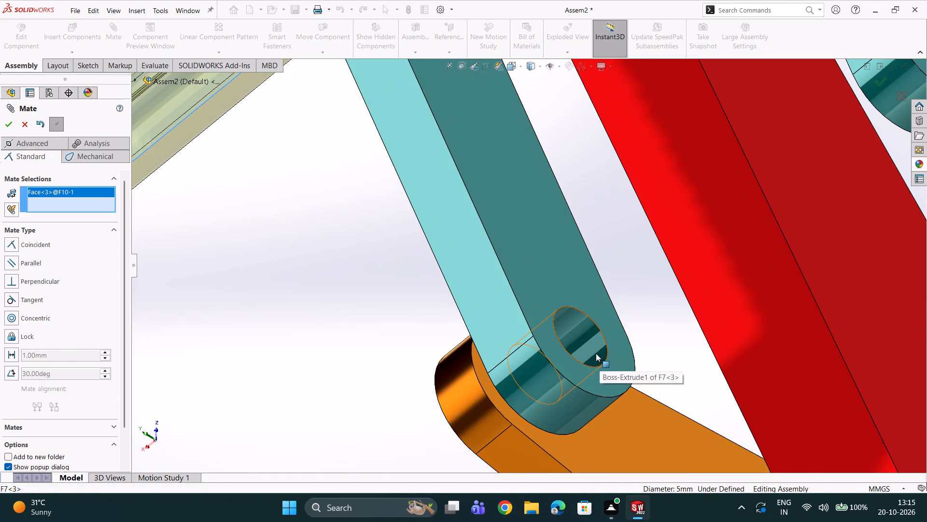
{"action": "left_click", "coordinate": [596, 353]}
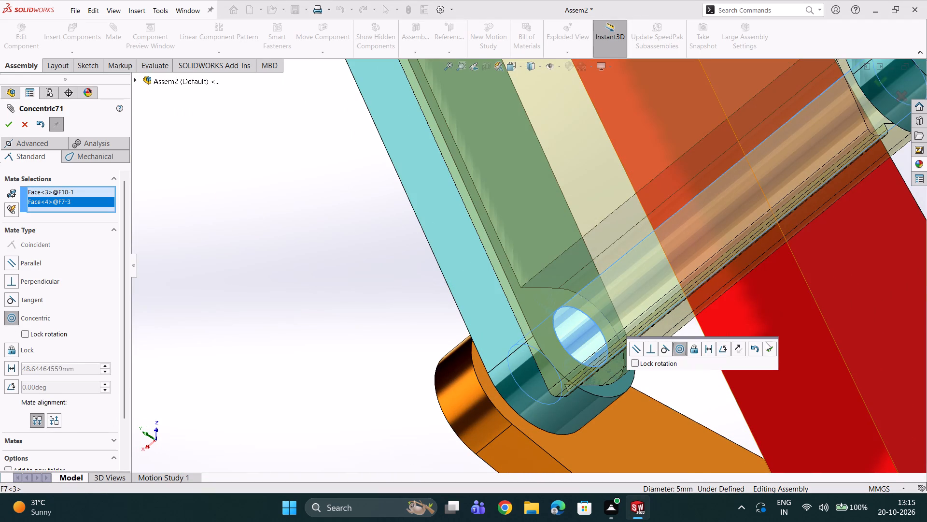
{"action": "left_click", "coordinate": [768, 350]}
Add a concentric mate between plate F10<1>'s lower lug hole and teal link F7<5>'s lower end hole, leaving no stray face selected.
{"action": "scroll", "coordinate": [733, 292], "scroll_direction": "up", "scroll_amount": 3}
{"action": "middle_click_drag", "start_coordinate": [736, 284], "coordinate": [677, 335]}
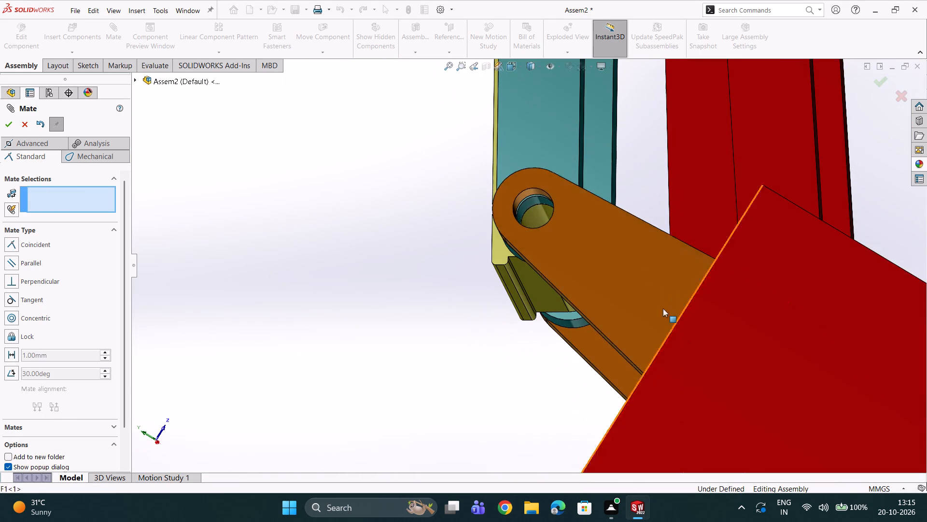
{"action": "double_click", "coordinate": [530, 219]}
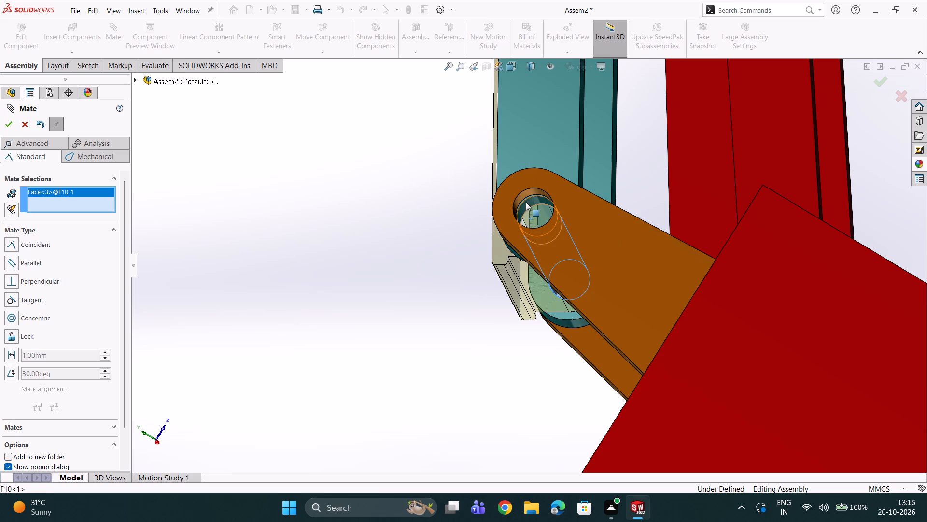
{"action": "double_click", "coordinate": [528, 205]}
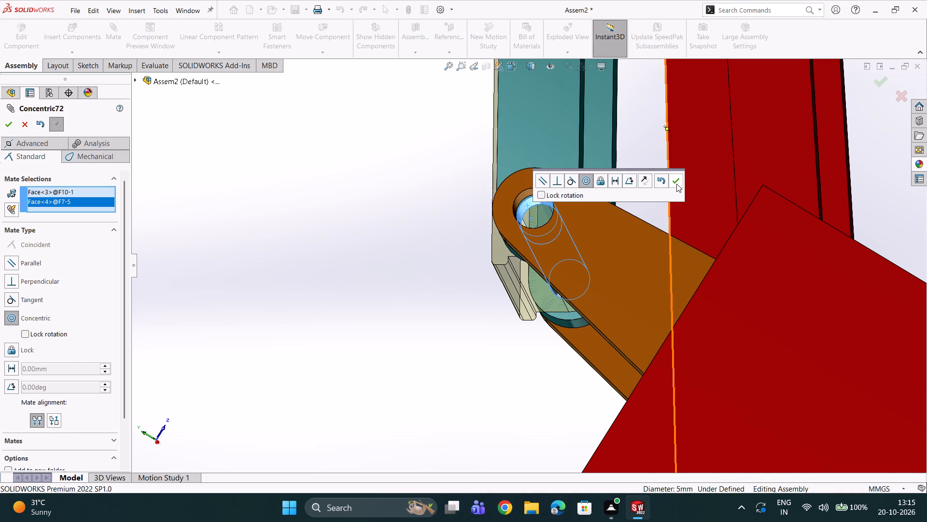
{"action": "double_click", "coordinate": [676, 184]}
{"action": "scroll", "coordinate": [592, 200], "scroll_direction": "up", "scroll_amount": 2}
{"action": "middle_click_drag", "start_coordinate": [518, 230], "coordinate": [611, 195]}
{"action": "scroll", "coordinate": [356, 255], "scroll_direction": "up", "scroll_amount": 3}
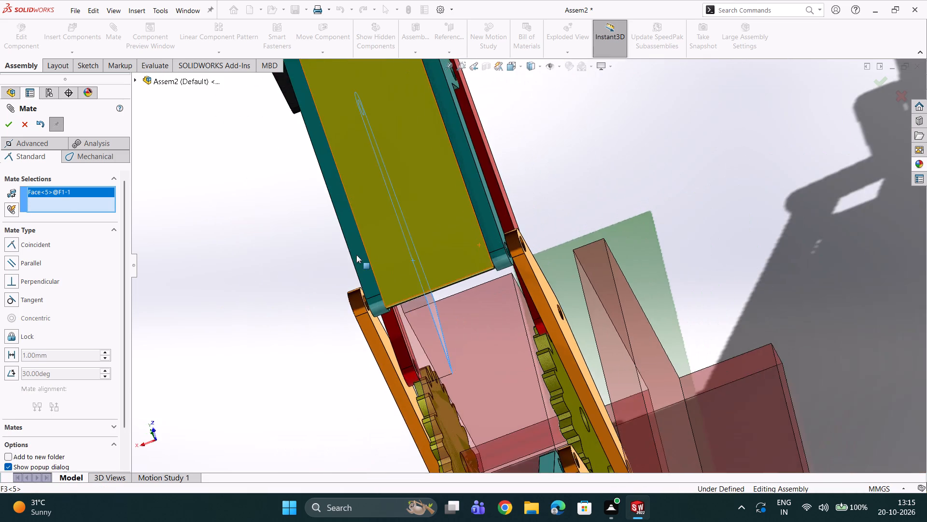
{"action": "middle_click_drag", "start_coordinate": [359, 253], "coordinate": [381, 248]}
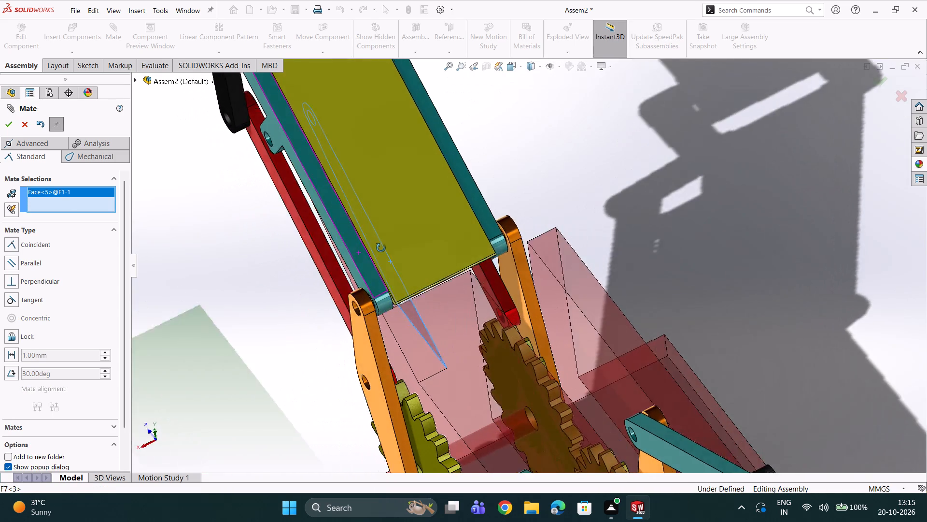
{"action": "middle_click_drag", "start_coordinate": [381, 248], "coordinate": [376, 244]}
{"action": "scroll", "coordinate": [377, 245], "scroll_direction": "up", "scroll_amount": 2}
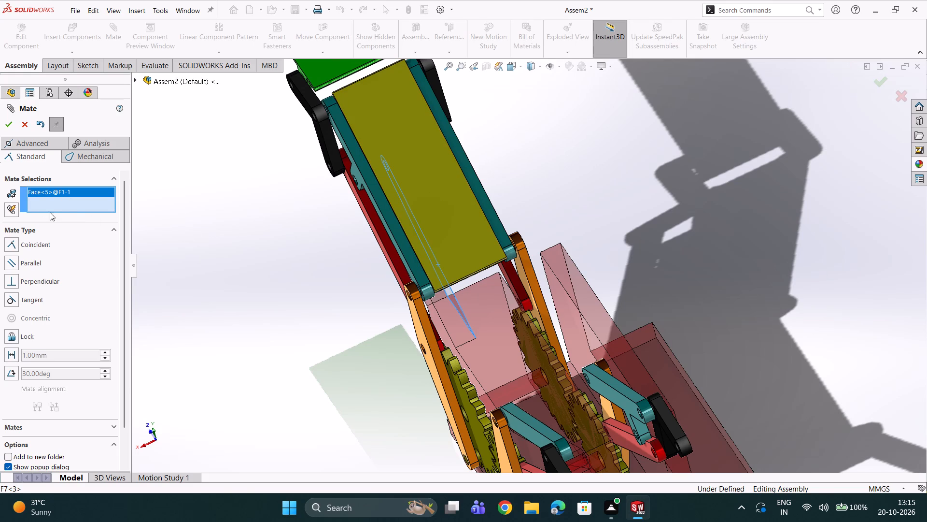
{"action": "double_click", "coordinate": [50, 190]}
{"action": "right_click", "coordinate": [62, 189]}
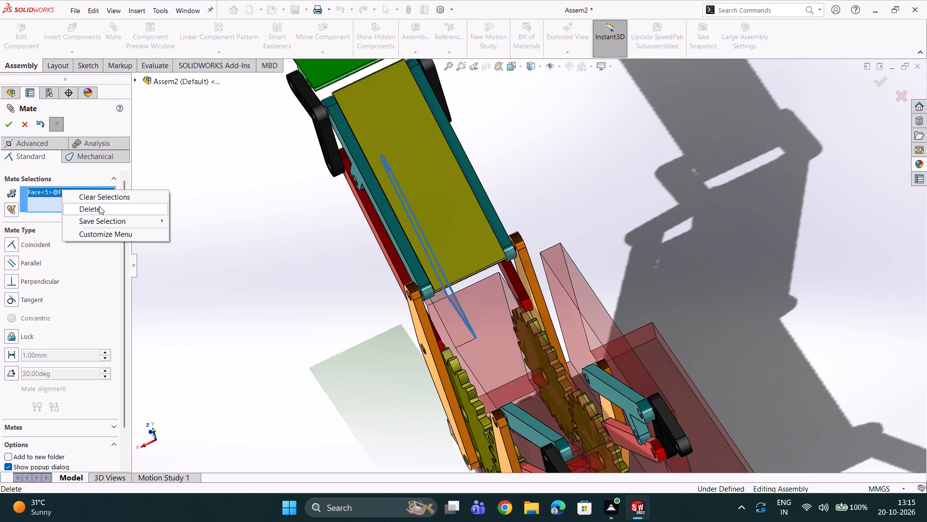
{"action": "left_click", "coordinate": [99, 206]}
Add a coincident mate between the side face of olive plate F10<1> and the adjacent inner face of teal link F7<5>.
{"action": "scroll", "coordinate": [572, 236], "scroll_direction": "down", "scroll_amount": 4}
{"action": "middle_click_drag", "start_coordinate": [422, 229], "coordinate": [356, 279]}
{"action": "scroll", "coordinate": [422, 229], "scroll_direction": "down", "scroll_amount": 1}
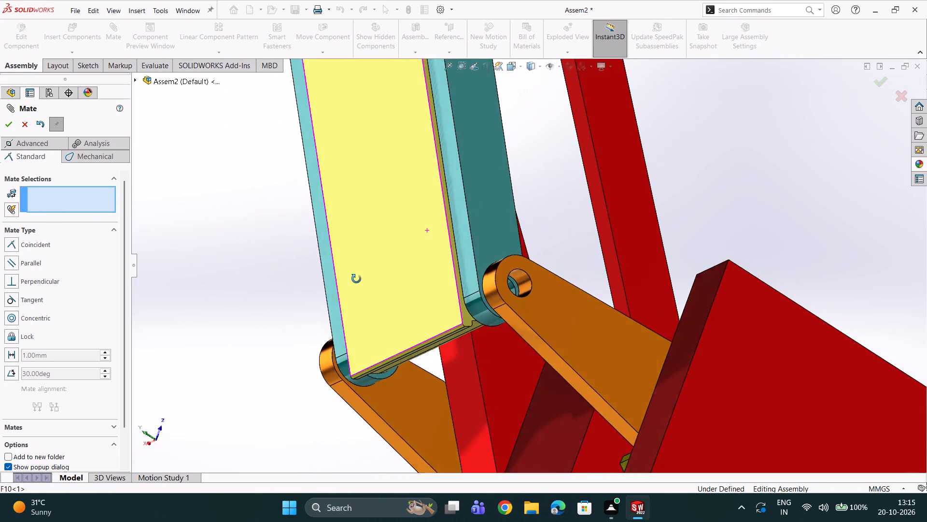
{"action": "middle_click_drag", "start_coordinate": [356, 279], "coordinate": [345, 315]}
{"action": "scroll", "coordinate": [511, 235], "scroll_direction": "down", "scroll_amount": 2}
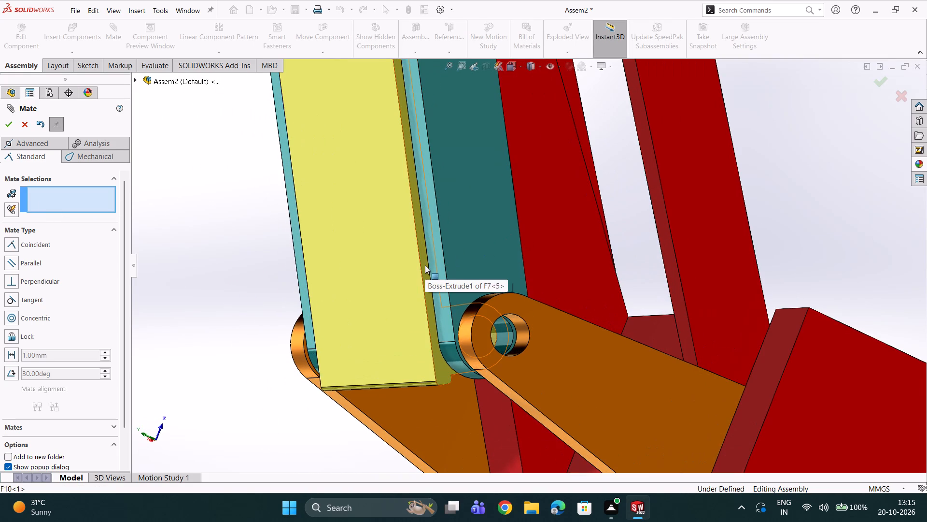
{"action": "left_click", "coordinate": [423, 268]}
{"action": "middle_click_drag", "start_coordinate": [431, 264], "coordinate": [504, 247]}
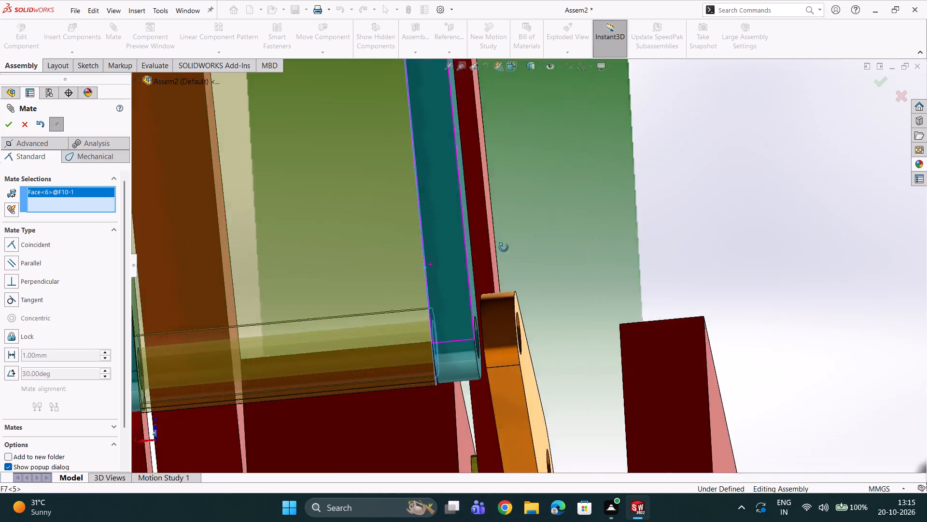
{"action": "middle_click_drag", "start_coordinate": [504, 247], "coordinate": [547, 257]}
{"action": "left_click", "coordinate": [400, 230]}
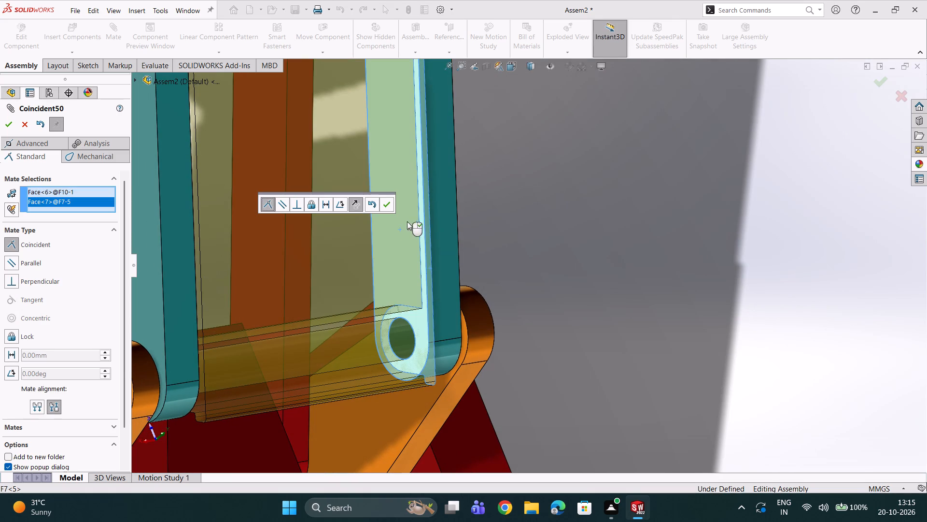
{"action": "left_click", "coordinate": [391, 203]}
Add a coincident mate between the opposite side face of plate F10<1> and the inner face of teal link F7<3>, and finish mating.
{"action": "middle_click_drag", "start_coordinate": [390, 203], "coordinate": [302, 225]}
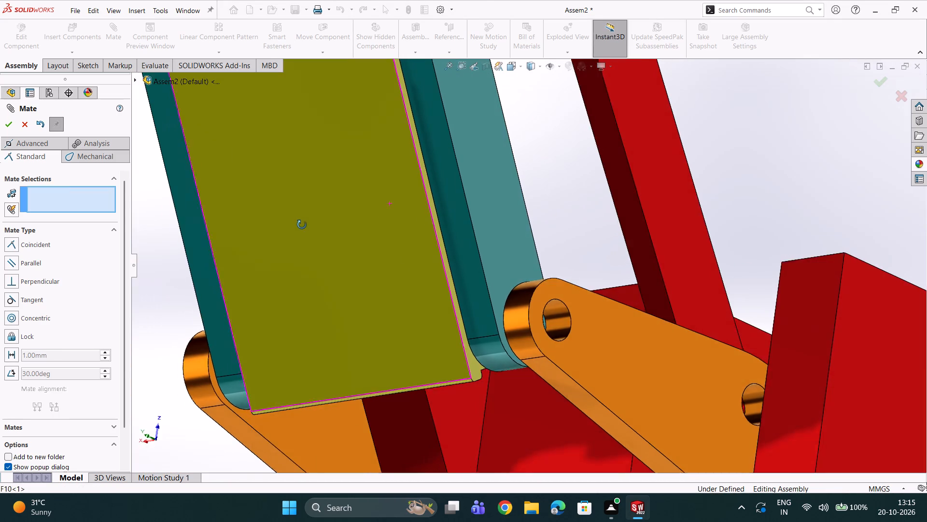
{"action": "middle_click_drag", "start_coordinate": [302, 225], "coordinate": [291, 235]}
{"action": "middle_click_drag", "start_coordinate": [286, 242], "coordinate": [413, 231]}
{"action": "scroll", "coordinate": [292, 266], "scroll_direction": "down", "scroll_amount": 3}
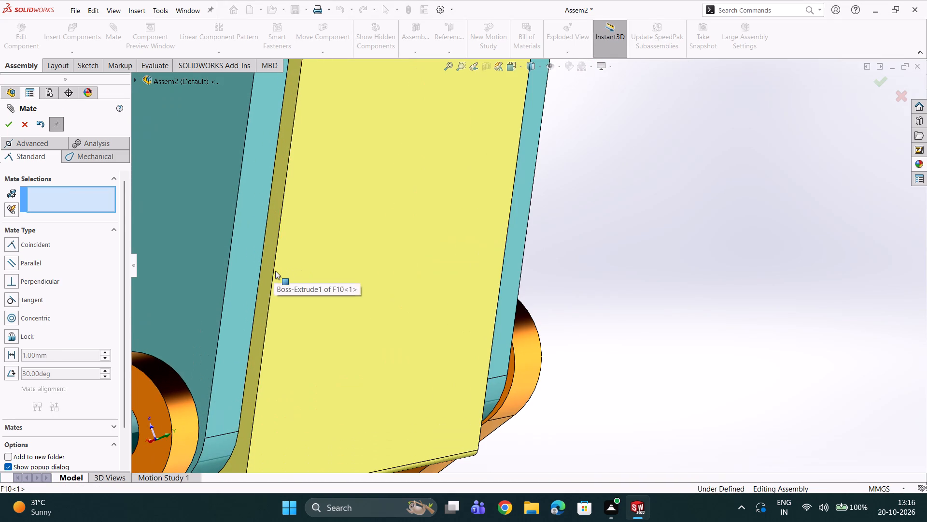
{"action": "left_click", "coordinate": [267, 273]}
{"action": "middle_click_drag", "start_coordinate": [268, 268], "coordinate": [146, 262]}
{"action": "scroll", "coordinate": [268, 268], "scroll_direction": "down", "scroll_amount": 1}
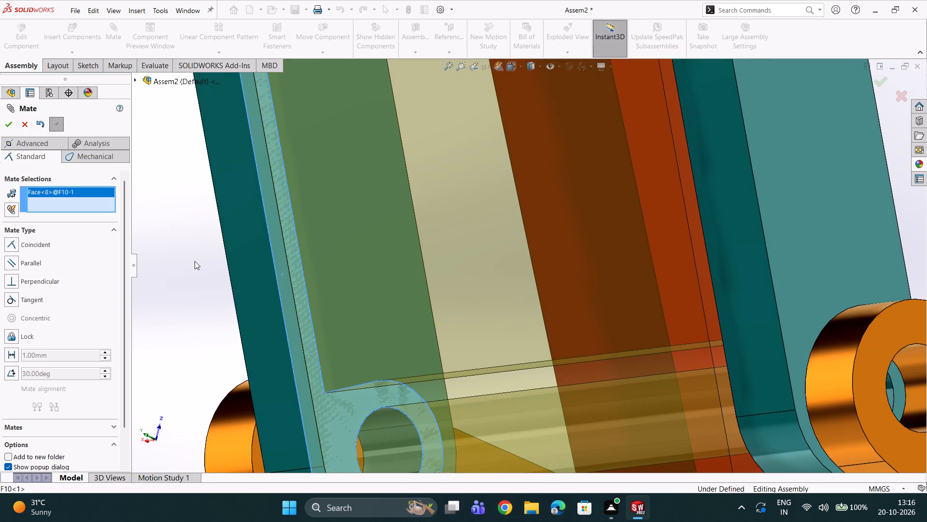
{"action": "left_click", "coordinate": [299, 256]}
{"action": "double_click", "coordinate": [281, 239]}
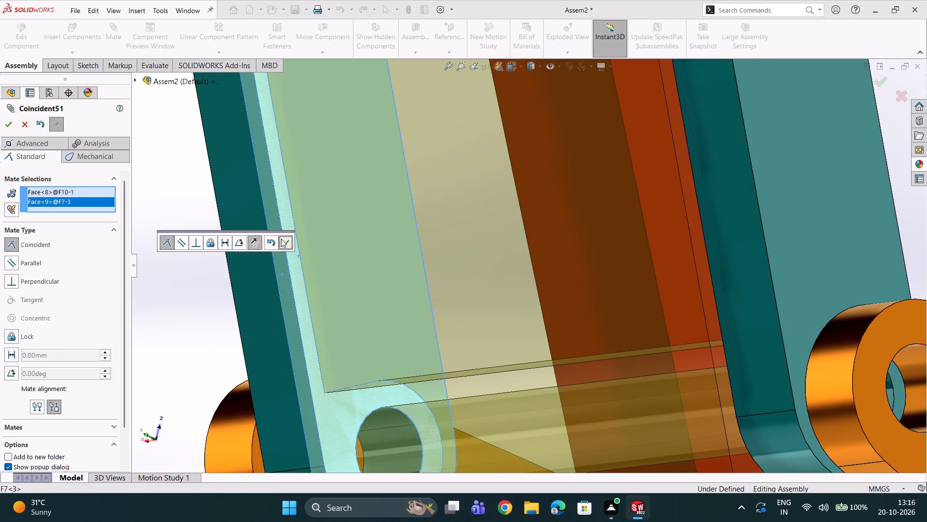
{"action": "scroll", "coordinate": [286, 242], "scroll_direction": "up", "scroll_amount": 13}
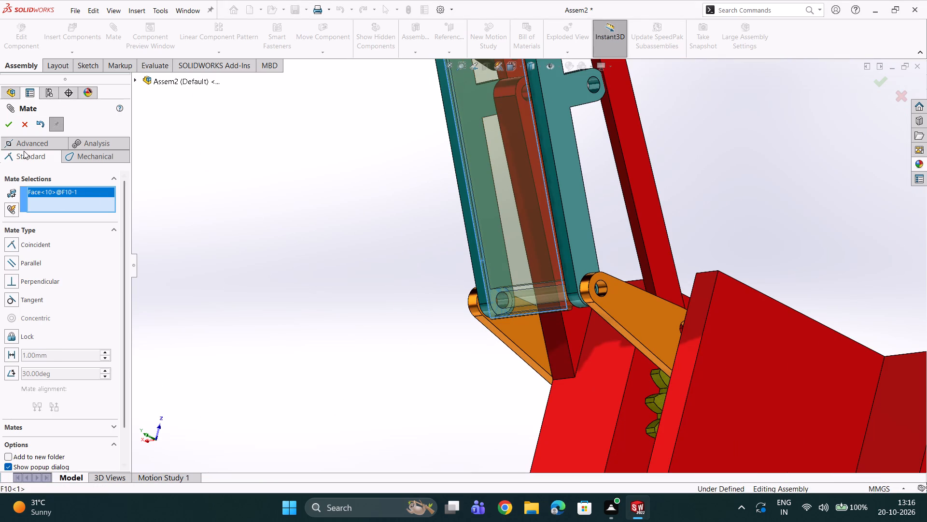
{"action": "left_click", "coordinate": [25, 126]}
Start Copy with Mates with green plate F9<2> as the component and proceed to its mate references.
{"action": "scroll", "coordinate": [475, 194], "scroll_direction": "up", "scroll_amount": 4}
{"action": "middle_click_drag", "start_coordinate": [470, 205], "coordinate": [527, 189]}
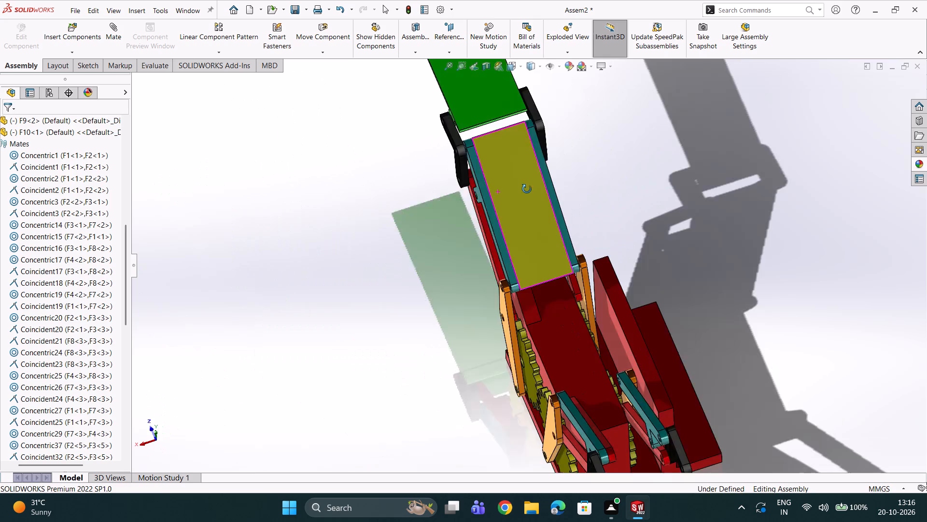
{"action": "middle_click_drag", "start_coordinate": [527, 189], "coordinate": [527, 162]}
{"action": "scroll", "coordinate": [525, 186], "scroll_direction": "up", "scroll_amount": 3}
{"action": "middle_click_drag", "start_coordinate": [458, 316], "coordinate": [528, 308]}
{"action": "scroll", "coordinate": [517, 298], "scroll_direction": "down", "scroll_amount": 1}
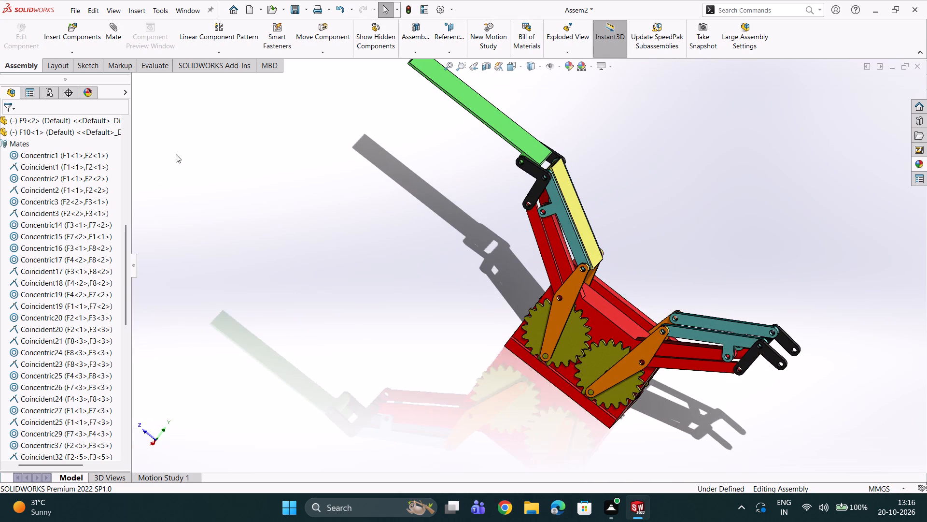
{"action": "left_click", "coordinate": [88, 54]}
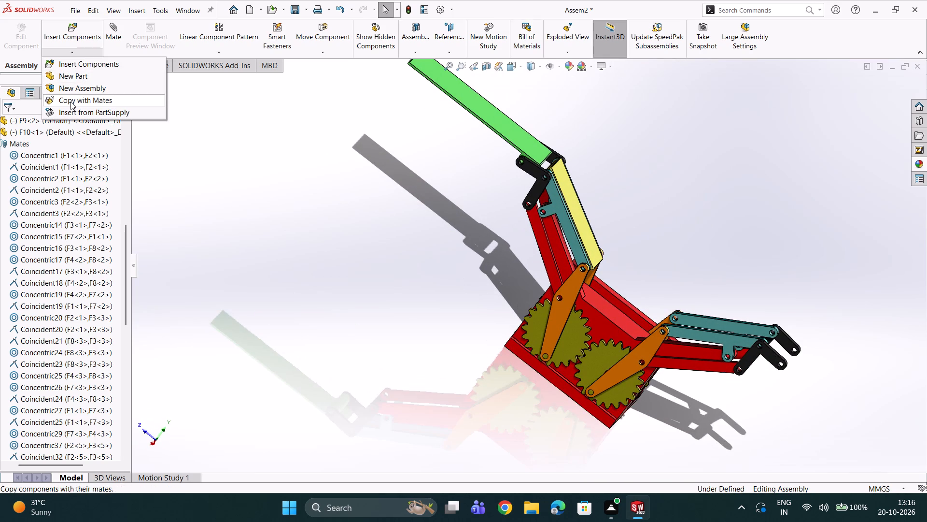
{"action": "left_click", "coordinate": [70, 101]}
{"action": "left_click", "coordinate": [478, 108]}
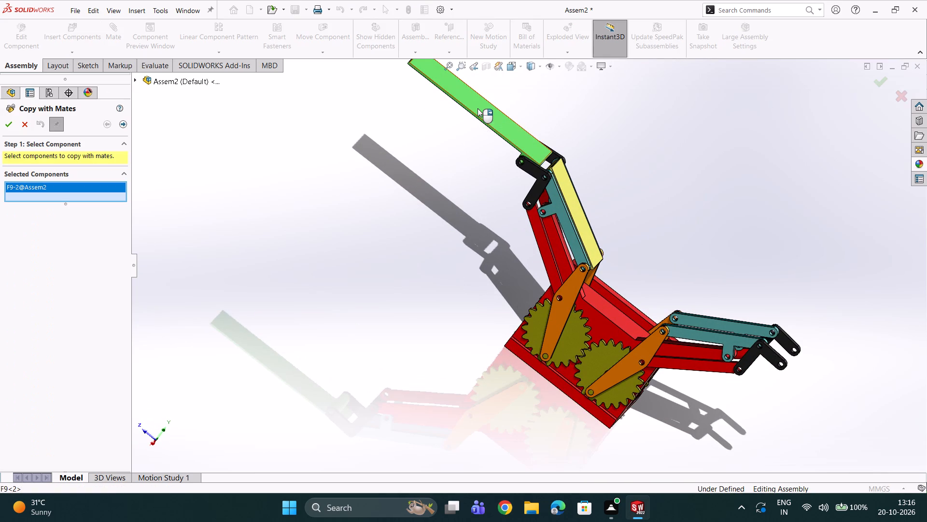
{"action": "scroll", "coordinate": [691, 318], "scroll_direction": "down", "scroll_amount": 1}
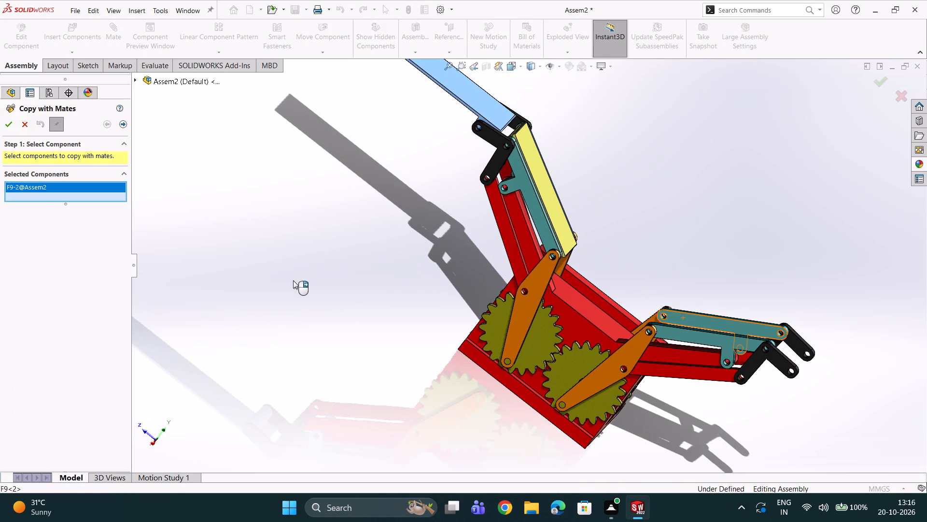
{"action": "left_click", "coordinate": [124, 126]}
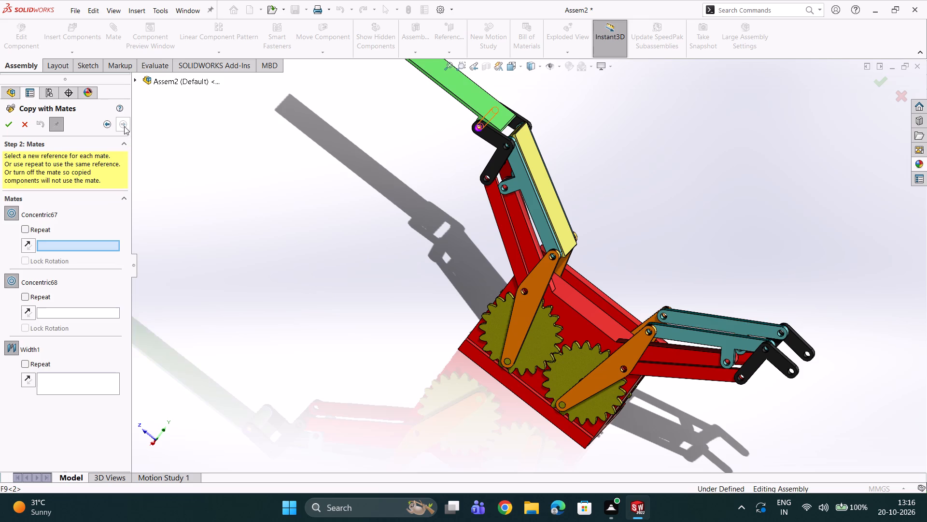
Assign the F9 copy's two concentric mates to the free outer end holes of black links F4<2> and F4<7>.
{"action": "scroll", "coordinate": [725, 362], "scroll_direction": "down", "scroll_amount": 6}
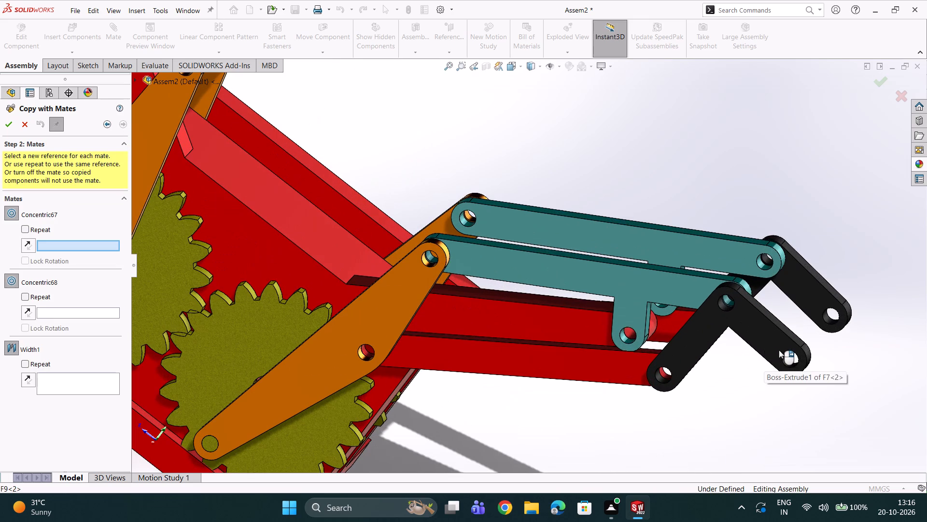
{"action": "scroll", "coordinate": [568, 275], "scroll_direction": "up", "scroll_amount": 8}
{"action": "scroll", "coordinate": [411, 195], "scroll_direction": "up", "scroll_amount": 2}
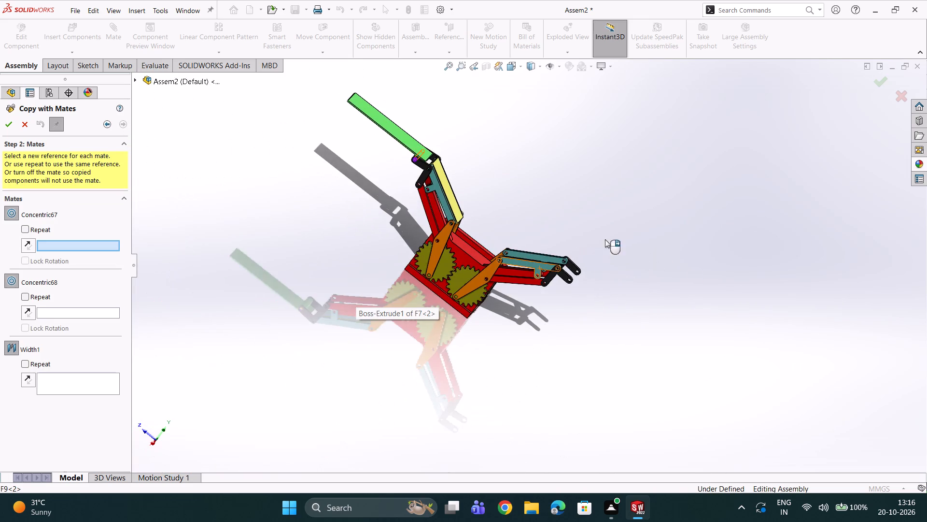
{"action": "scroll", "coordinate": [687, 272], "scroll_direction": "down", "scroll_amount": 3}
{"action": "scroll", "coordinate": [453, 272], "scroll_direction": "down", "scroll_amount": 4}
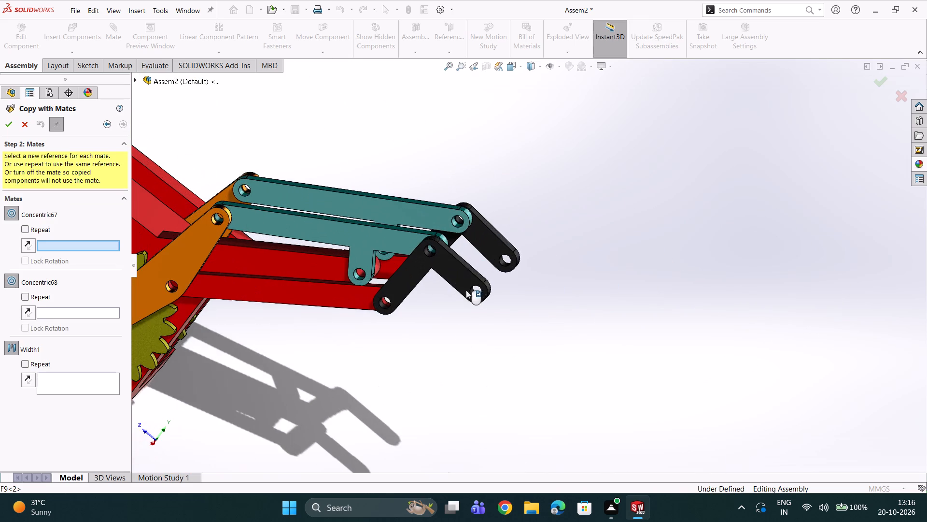
{"action": "scroll", "coordinate": [466, 290], "scroll_direction": "down", "scroll_amount": 1}
{"action": "left_click", "coordinate": [481, 295]}
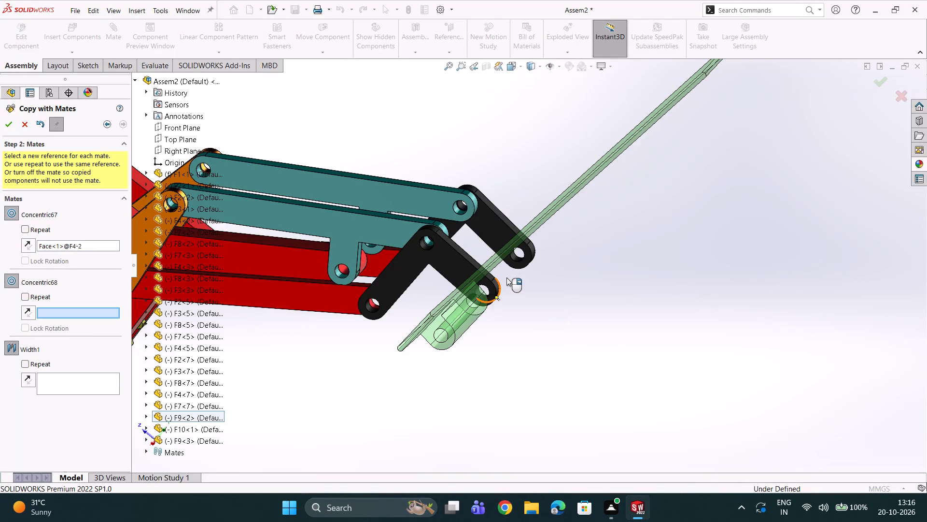
{"action": "scroll", "coordinate": [506, 277], "scroll_direction": "down", "scroll_amount": 3}
{"action": "scroll", "coordinate": [528, 241], "scroll_direction": "down", "scroll_amount": 2}
{"action": "left_click", "coordinate": [526, 239]}
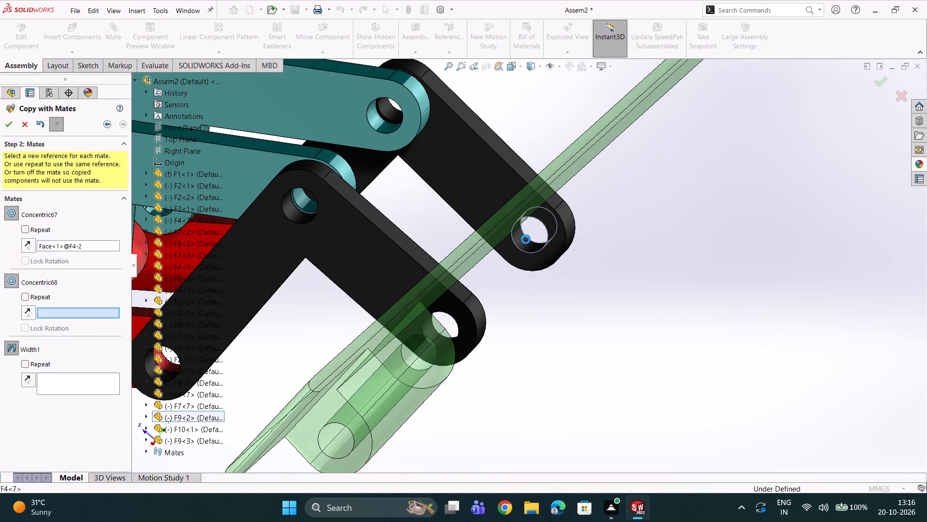
Set the copy's width mate to the inner faces of black links F4<7> and F4<2>, place plate F9<3> and finish copying.
{"action": "double_click", "coordinate": [494, 189]}
{"action": "middle_click_drag", "start_coordinate": [494, 189], "coordinate": [415, 230]}
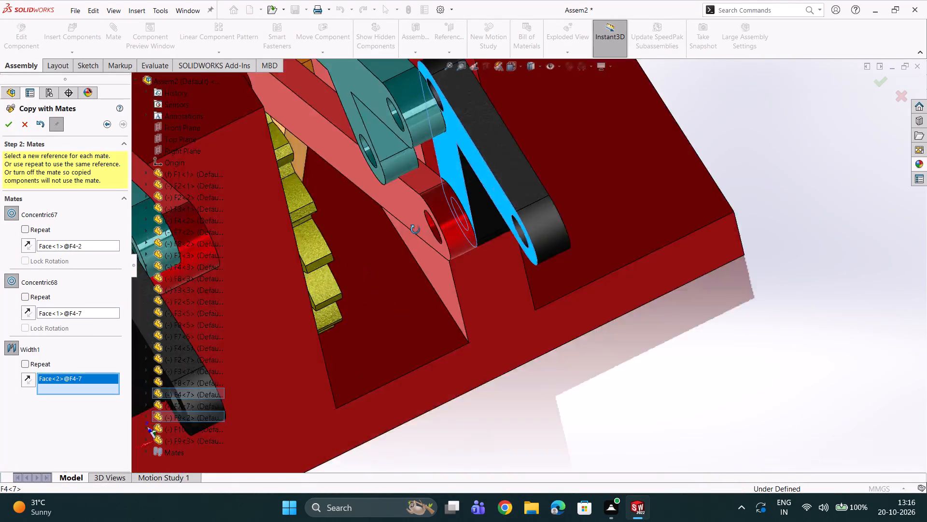
{"action": "middle_click_drag", "start_coordinate": [415, 230], "coordinate": [339, 266]}
{"action": "left_click", "coordinate": [382, 265]}
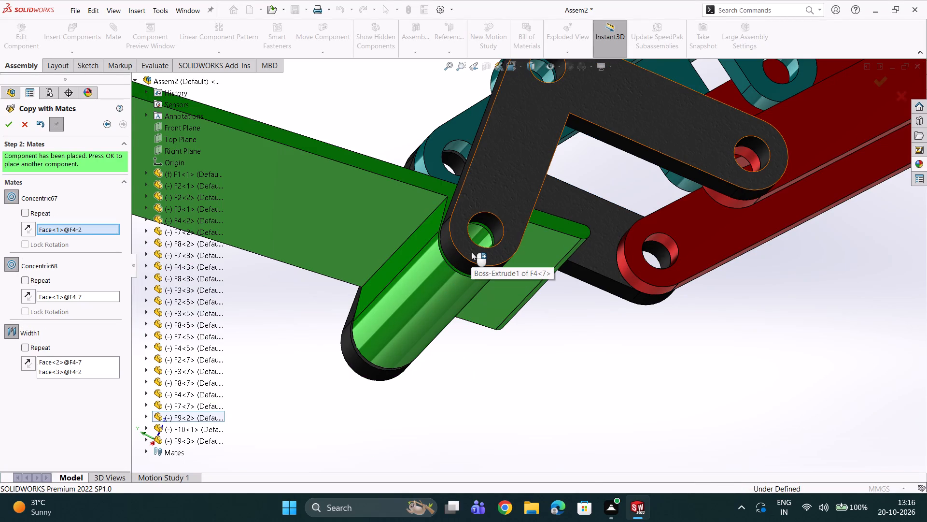
{"action": "scroll", "coordinate": [471, 252], "scroll_direction": "up", "scroll_amount": 4}
{"action": "middle_click_drag", "start_coordinate": [468, 262], "coordinate": [547, 177]}
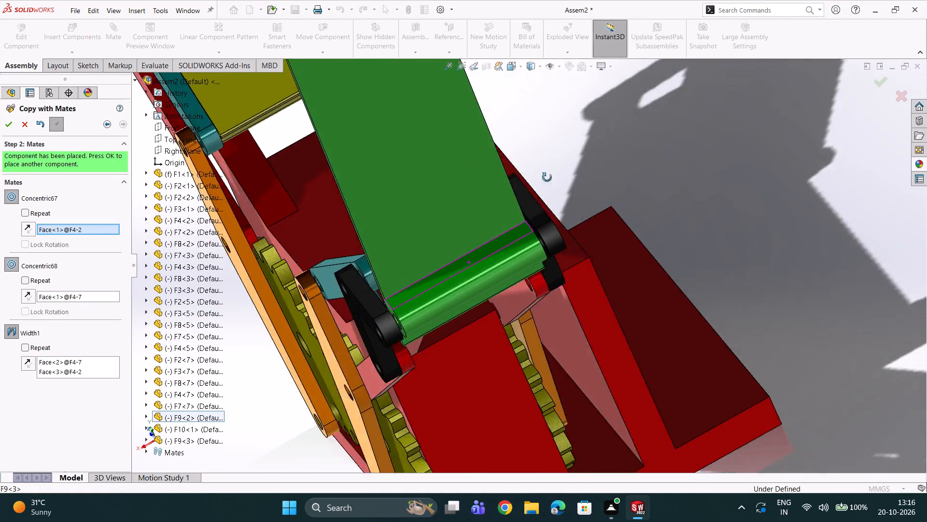
{"action": "middle_click_drag", "start_coordinate": [547, 177], "coordinate": [634, 216]}
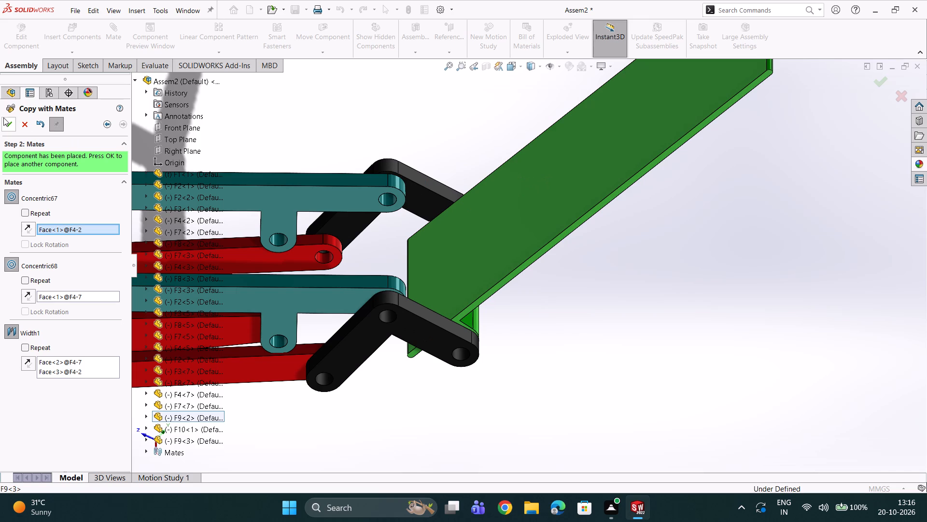
{"action": "left_click", "coordinate": [6, 123]}
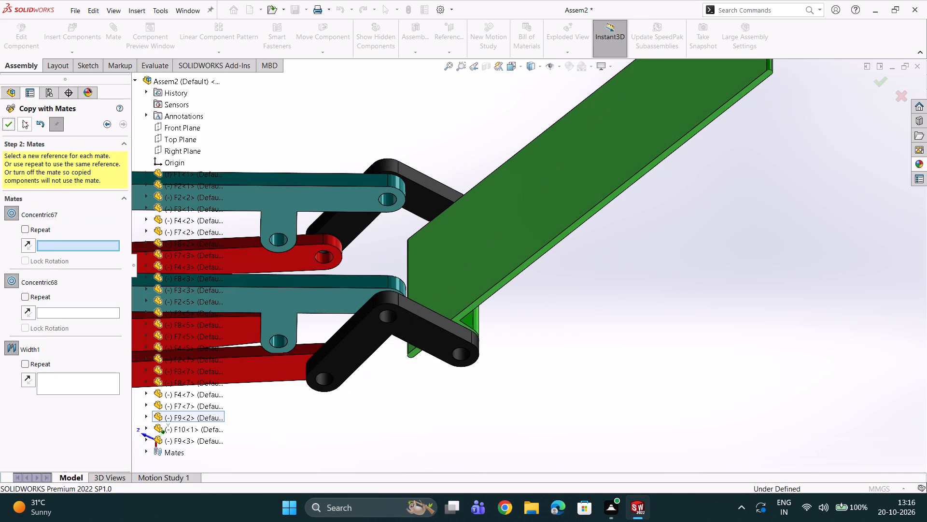
{"action": "left_click", "coordinate": [23, 120]}
Swing the copied green plate F9<3> downward about its pivot between the black F4 links.
{"action": "scroll", "coordinate": [455, 172], "scroll_direction": "up", "scroll_amount": 3}
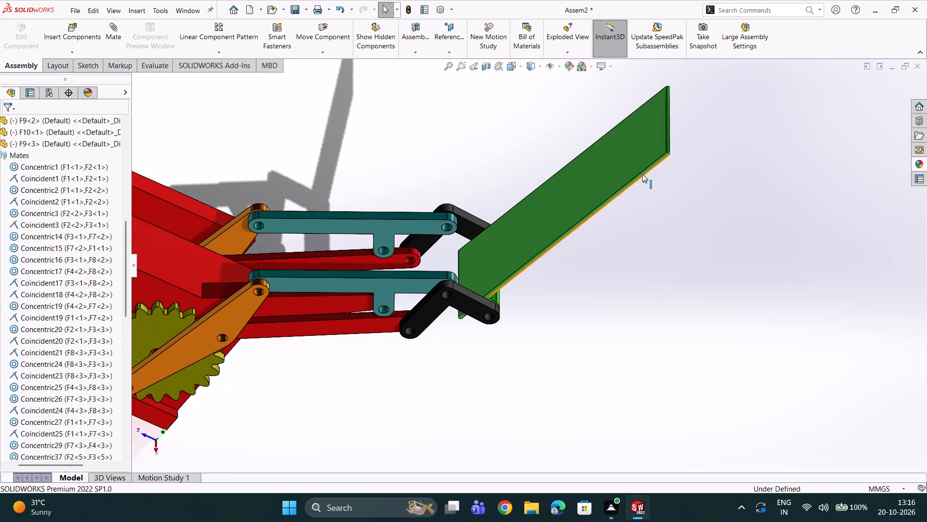
{"action": "left_click_drag", "start_coordinate": [643, 174], "coordinate": [655, 188]}
{"action": "left_click", "coordinate": [656, 188]}
{"action": "left_click_drag", "start_coordinate": [632, 167], "coordinate": [653, 200]}
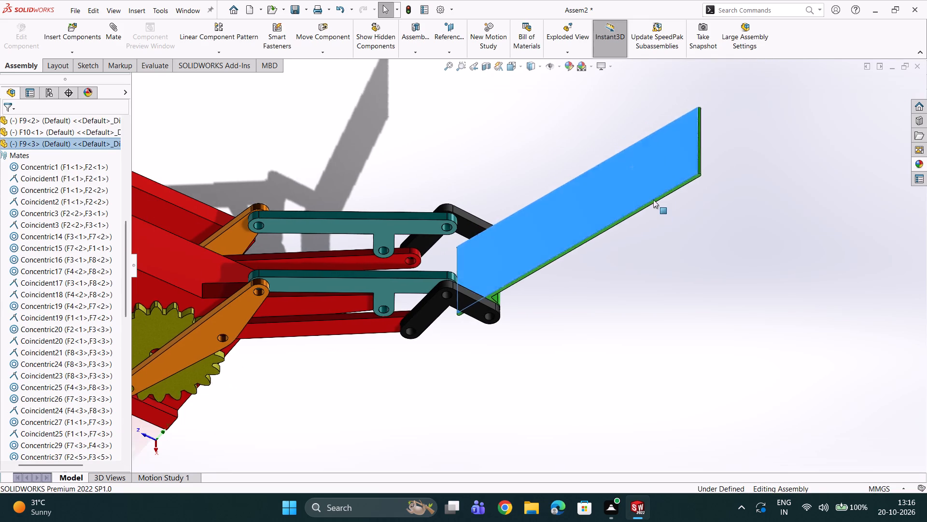
{"action": "left_click_drag", "start_coordinate": [653, 200], "coordinate": [685, 248]}
{"action": "left_click_drag", "start_coordinate": [691, 260], "coordinate": [698, 278]}
{"action": "double_click", "coordinate": [698, 278]}
Swing green plate F9<3> further down until it slopes below horizontal, away from the black F4 links.
{"action": "scroll", "coordinate": [447, 232], "scroll_direction": "up", "scroll_amount": 5}
{"action": "middle_click_drag", "start_coordinate": [410, 225], "coordinate": [403, 211]}
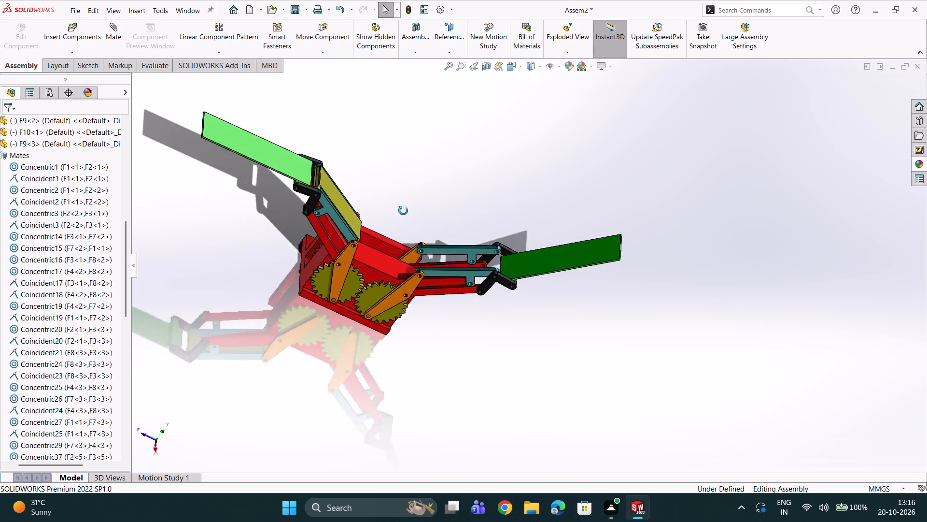
{"action": "middle_click_drag", "start_coordinate": [403, 211], "coordinate": [358, 141]}
{"action": "scroll", "coordinate": [407, 217], "scroll_direction": "down", "scroll_amount": 2}
{"action": "scroll", "coordinate": [475, 245], "scroll_direction": "down", "scroll_amount": 2}
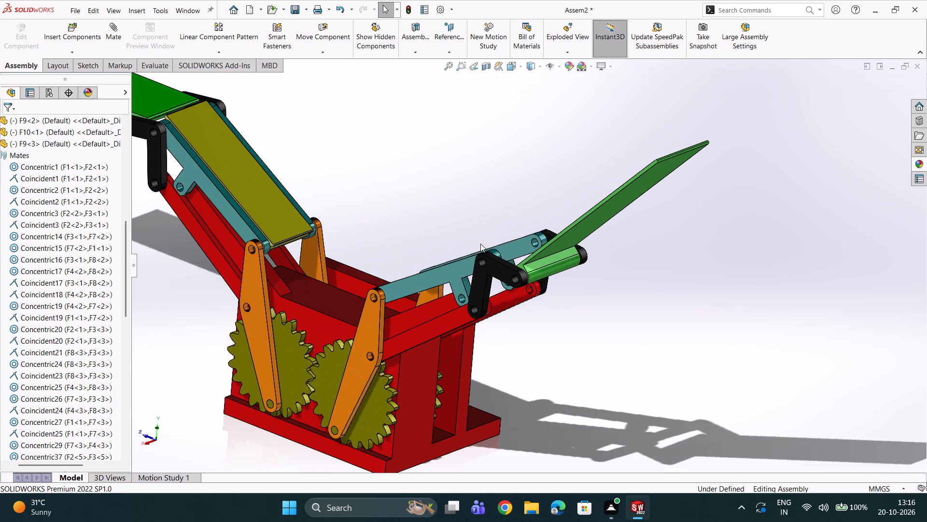
{"action": "scroll", "coordinate": [534, 248], "scroll_direction": "down", "scroll_amount": 4}
{"action": "scroll", "coordinate": [611, 194], "scroll_direction": "up", "scroll_amount": 2}
{"action": "middle_click_drag", "start_coordinate": [608, 181], "coordinate": [660, 211]}
{"action": "double_click", "coordinate": [647, 157]}
{"action": "left_click_drag", "start_coordinate": [650, 157], "coordinate": [685, 198]}
{"action": "left_click", "coordinate": [685, 198]}
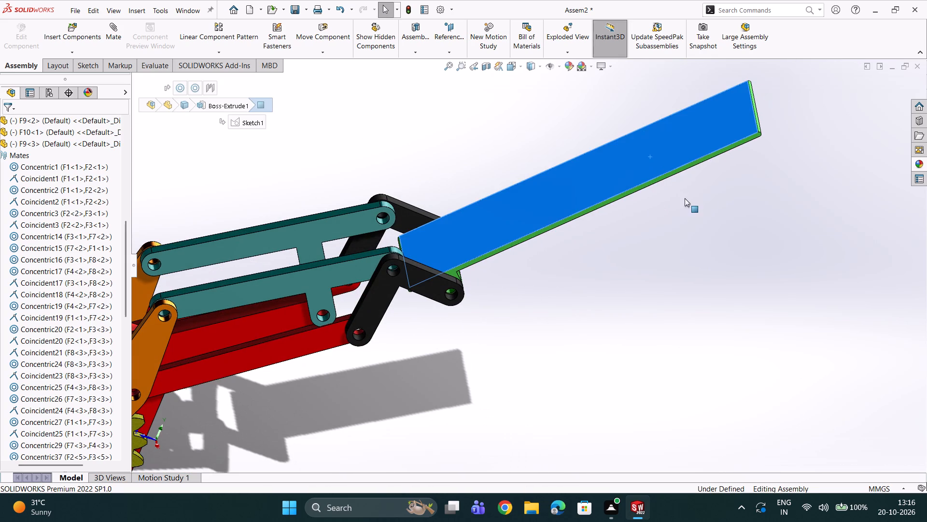
{"action": "left_click", "coordinate": [658, 145]}
{"action": "left_click_drag", "start_coordinate": [674, 156], "coordinate": [707, 260]}
{"action": "left_click", "coordinate": [705, 277]}
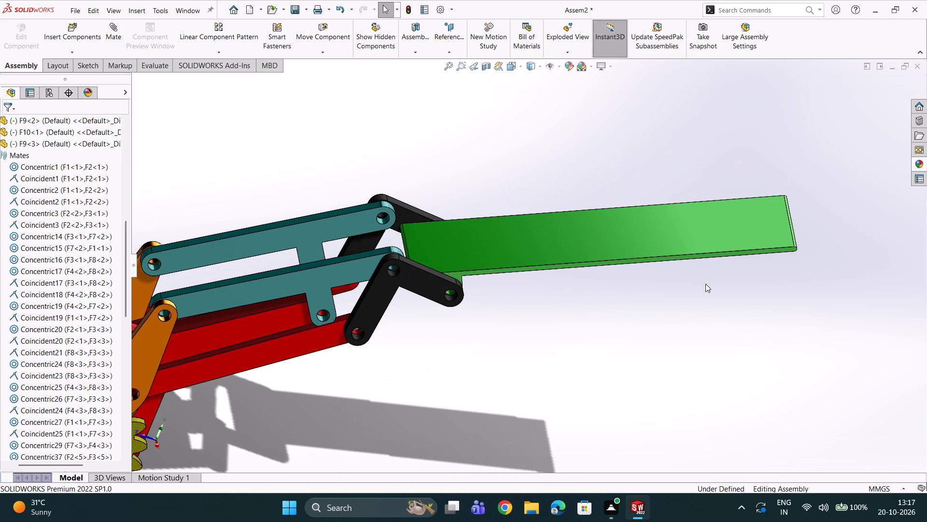
{"action": "left_click", "coordinate": [705, 288]}
{"action": "left_click_drag", "start_coordinate": [730, 203], "coordinate": [732, 207]}
{"action": "left_click", "coordinate": [739, 218]}
{"action": "left_click_drag", "start_coordinate": [740, 219], "coordinate": [740, 254]}
{"action": "left_click_drag", "start_coordinate": [740, 255], "coordinate": [740, 259]}
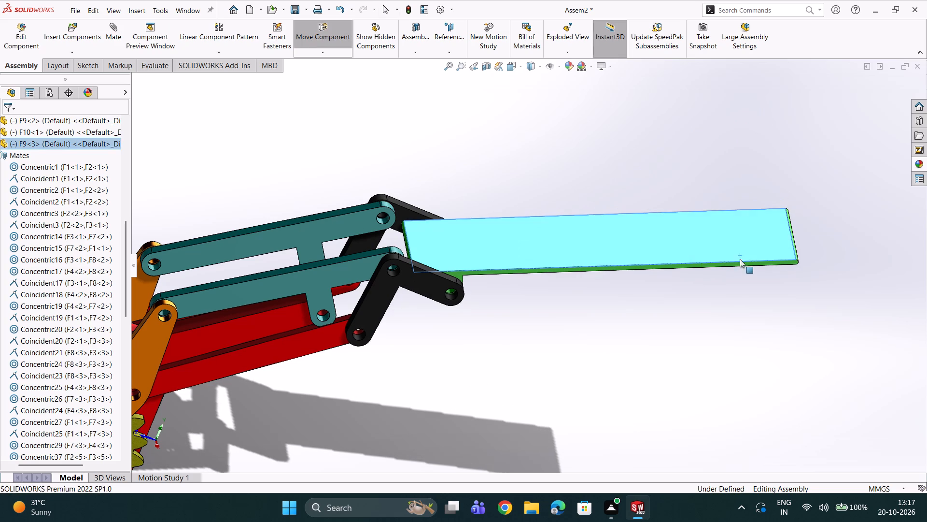
{"action": "left_click_drag", "start_coordinate": [740, 259], "coordinate": [703, 354]}
{"action": "left_click_drag", "start_coordinate": [696, 359], "coordinate": [690, 352]}
Start Copy with Mates with olive plate F10<1> and green plate F9<3> selected, and proceed to the mate references.
{"action": "scroll", "coordinate": [332, 288], "scroll_direction": "up", "scroll_amount": 2}
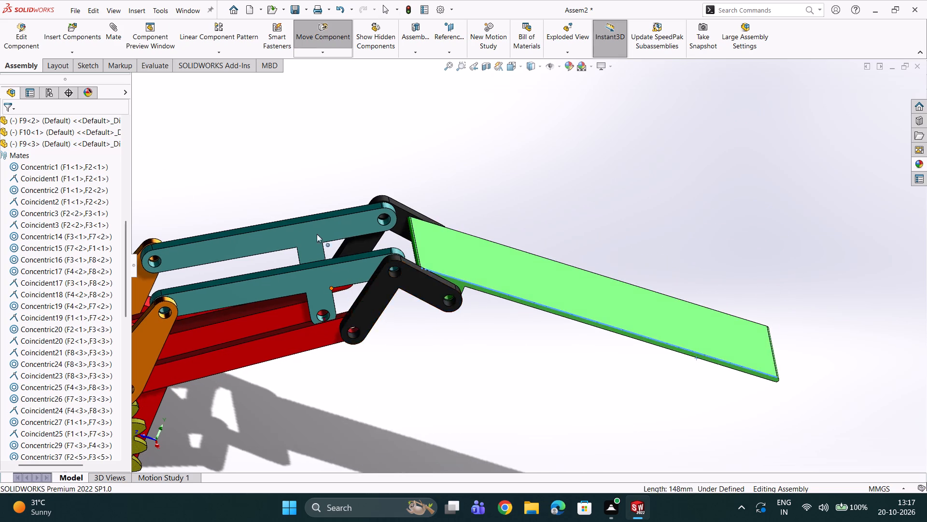
{"action": "scroll", "coordinate": [303, 241], "scroll_direction": "up", "scroll_amount": 1}
{"action": "middle_click_drag", "start_coordinate": [337, 242], "coordinate": [316, 162]}
{"action": "scroll", "coordinate": [310, 165], "scroll_direction": "up", "scroll_amount": 4}
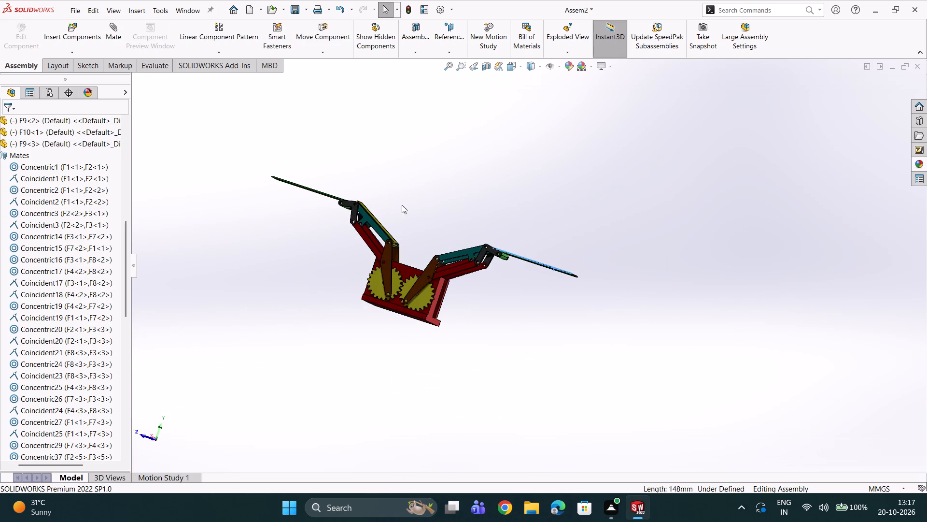
{"action": "scroll", "coordinate": [408, 209], "scroll_direction": "down", "scroll_amount": 2}
{"action": "middle_click_drag", "start_coordinate": [451, 243], "coordinate": [465, 335]}
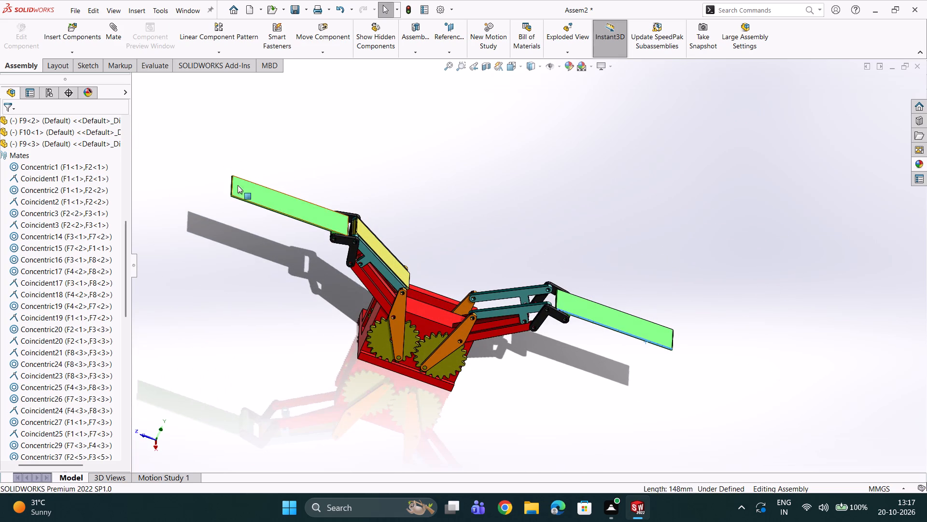
{"action": "double_click", "coordinate": [89, 51]}
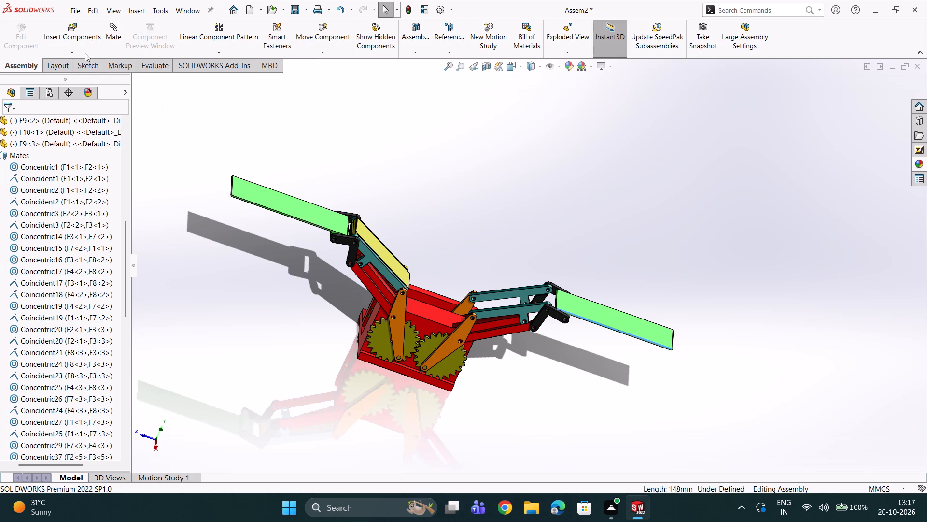
{"action": "left_click", "coordinate": [84, 48]}
{"action": "left_click", "coordinate": [75, 101]}
{"action": "scroll", "coordinate": [412, 296], "scroll_direction": "down", "scroll_amount": 2}
{"action": "left_click", "coordinate": [379, 231]}
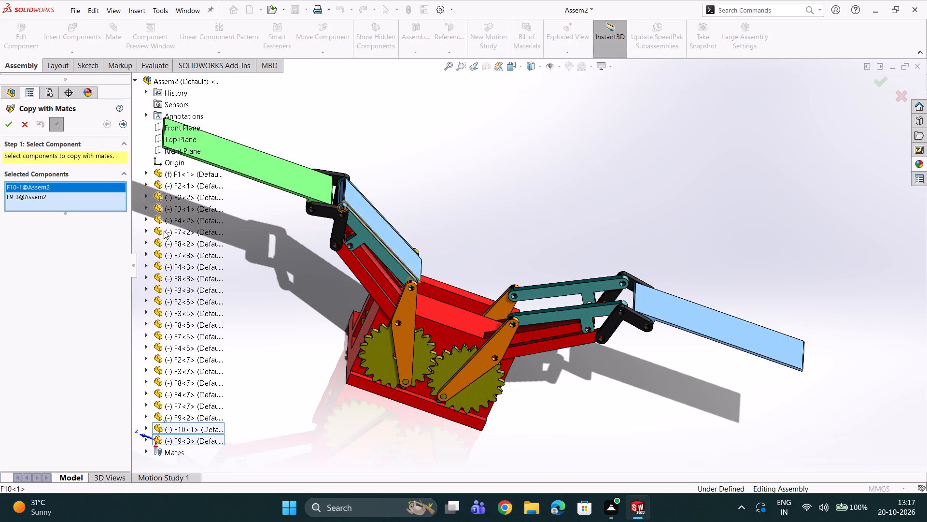
{"action": "double_click", "coordinate": [121, 129]}
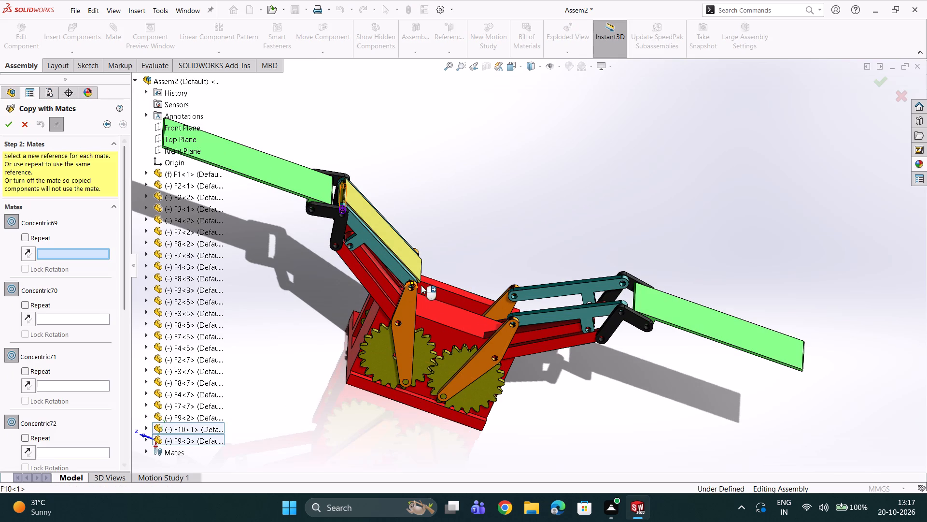
Assign the copy's Concentric69 mate to the outer end hole of teal link F7<7> on the opposite arm.
{"action": "scroll", "coordinate": [517, 313], "scroll_direction": "down", "scroll_amount": 4}
{"action": "scroll", "coordinate": [682, 249], "scroll_direction": "down", "scroll_amount": 3}
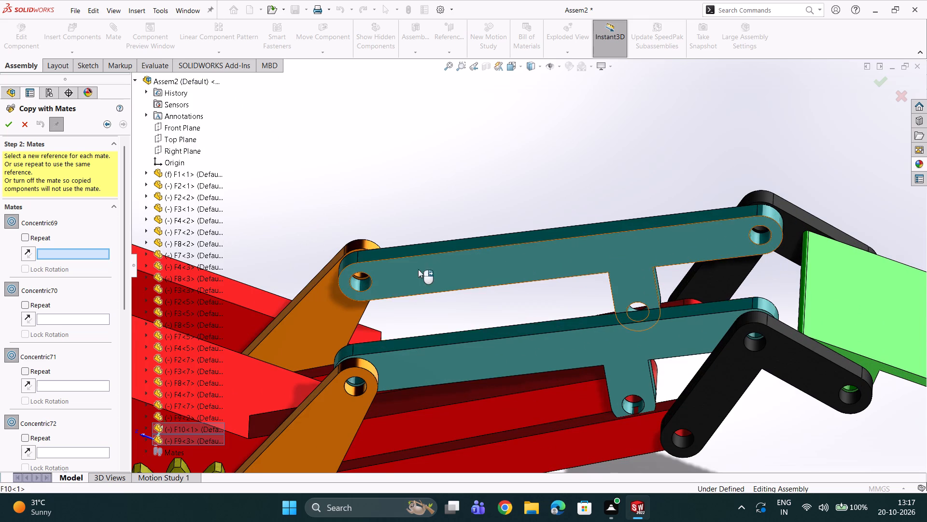
{"action": "scroll", "coordinate": [402, 271], "scroll_direction": "up", "scroll_amount": 7}
{"action": "scroll", "coordinate": [526, 227], "scroll_direction": "down", "scroll_amount": 8}
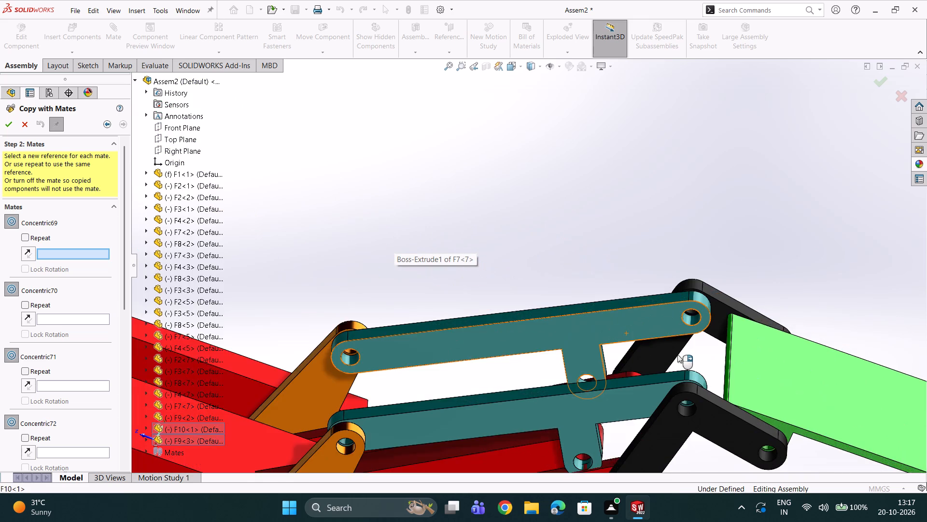
{"action": "scroll", "coordinate": [677, 354], "scroll_direction": "down", "scroll_amount": 1}
{"action": "left_click", "coordinate": [672, 277]}
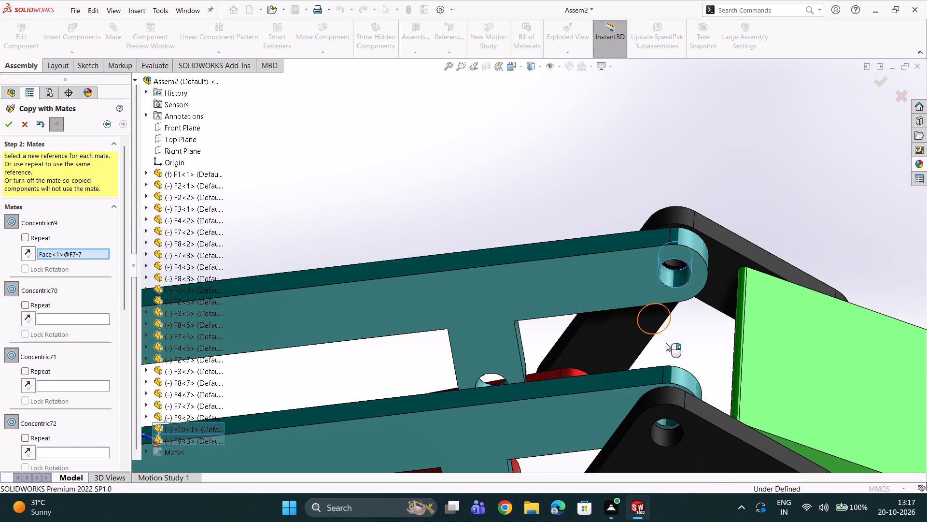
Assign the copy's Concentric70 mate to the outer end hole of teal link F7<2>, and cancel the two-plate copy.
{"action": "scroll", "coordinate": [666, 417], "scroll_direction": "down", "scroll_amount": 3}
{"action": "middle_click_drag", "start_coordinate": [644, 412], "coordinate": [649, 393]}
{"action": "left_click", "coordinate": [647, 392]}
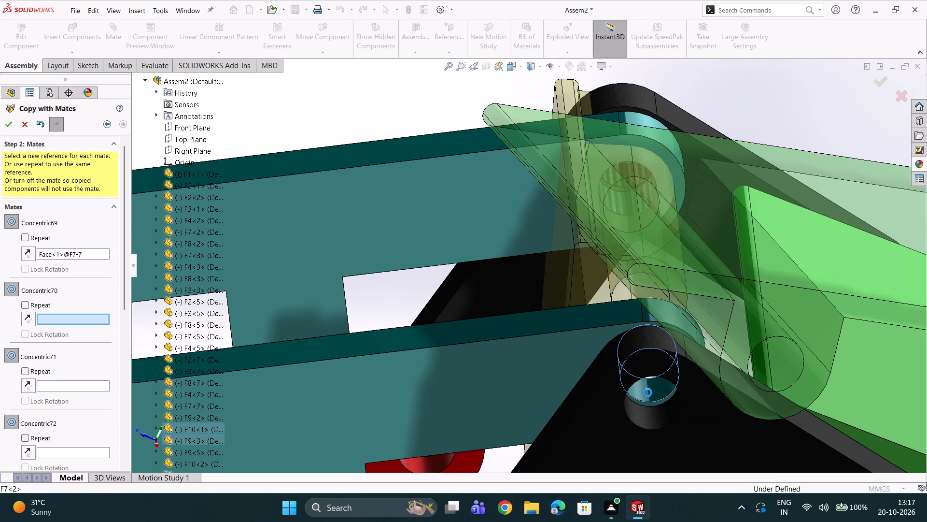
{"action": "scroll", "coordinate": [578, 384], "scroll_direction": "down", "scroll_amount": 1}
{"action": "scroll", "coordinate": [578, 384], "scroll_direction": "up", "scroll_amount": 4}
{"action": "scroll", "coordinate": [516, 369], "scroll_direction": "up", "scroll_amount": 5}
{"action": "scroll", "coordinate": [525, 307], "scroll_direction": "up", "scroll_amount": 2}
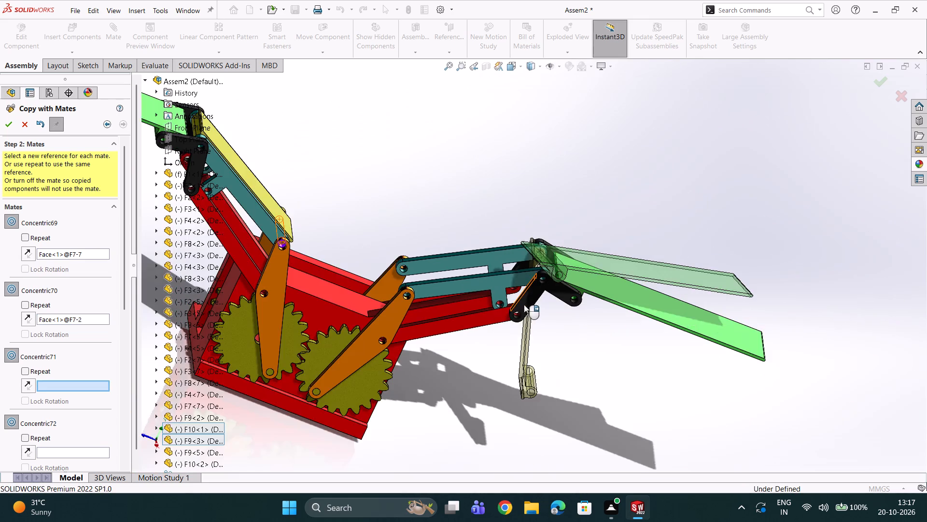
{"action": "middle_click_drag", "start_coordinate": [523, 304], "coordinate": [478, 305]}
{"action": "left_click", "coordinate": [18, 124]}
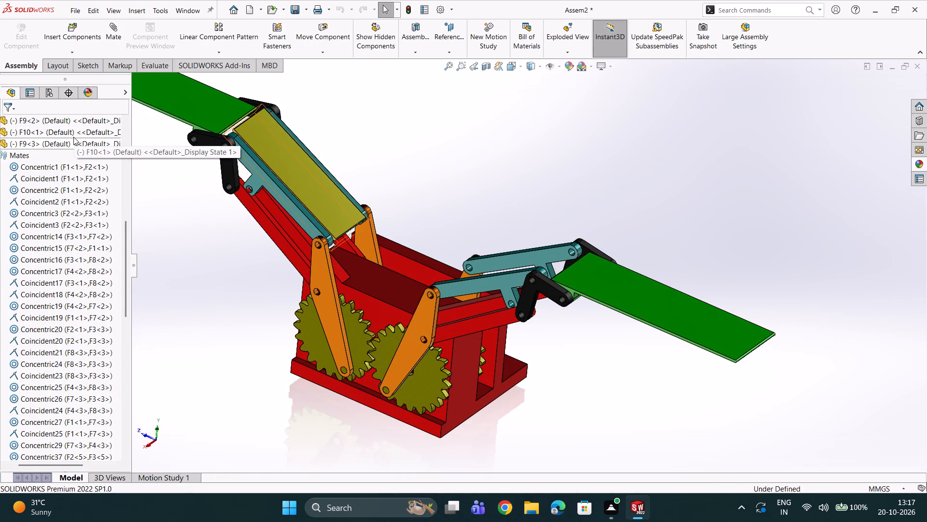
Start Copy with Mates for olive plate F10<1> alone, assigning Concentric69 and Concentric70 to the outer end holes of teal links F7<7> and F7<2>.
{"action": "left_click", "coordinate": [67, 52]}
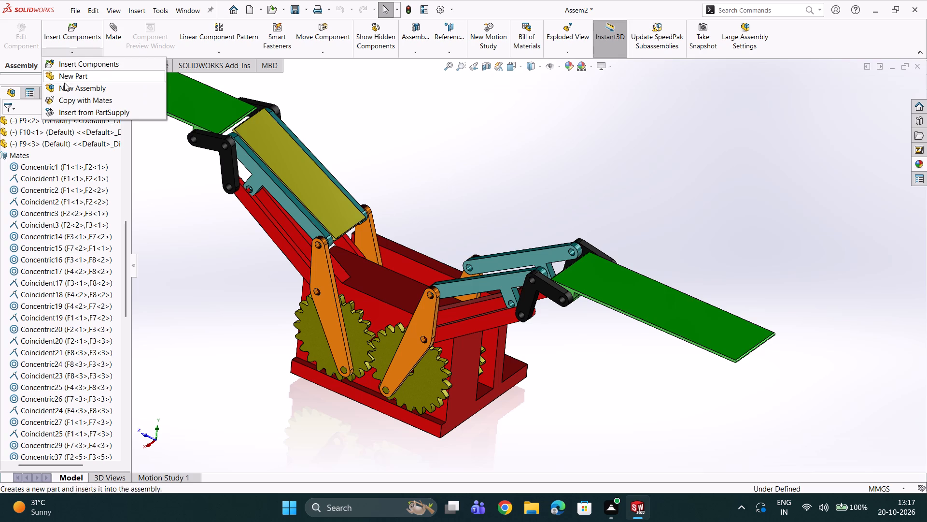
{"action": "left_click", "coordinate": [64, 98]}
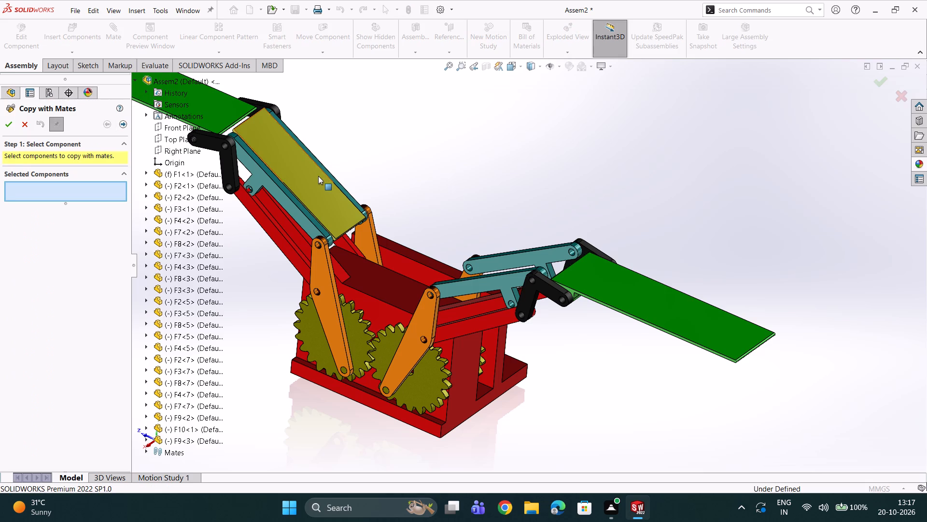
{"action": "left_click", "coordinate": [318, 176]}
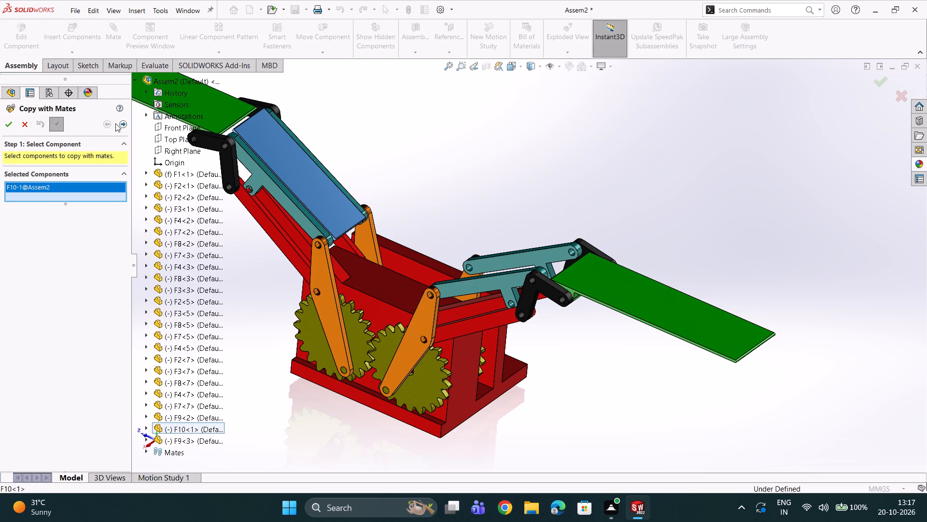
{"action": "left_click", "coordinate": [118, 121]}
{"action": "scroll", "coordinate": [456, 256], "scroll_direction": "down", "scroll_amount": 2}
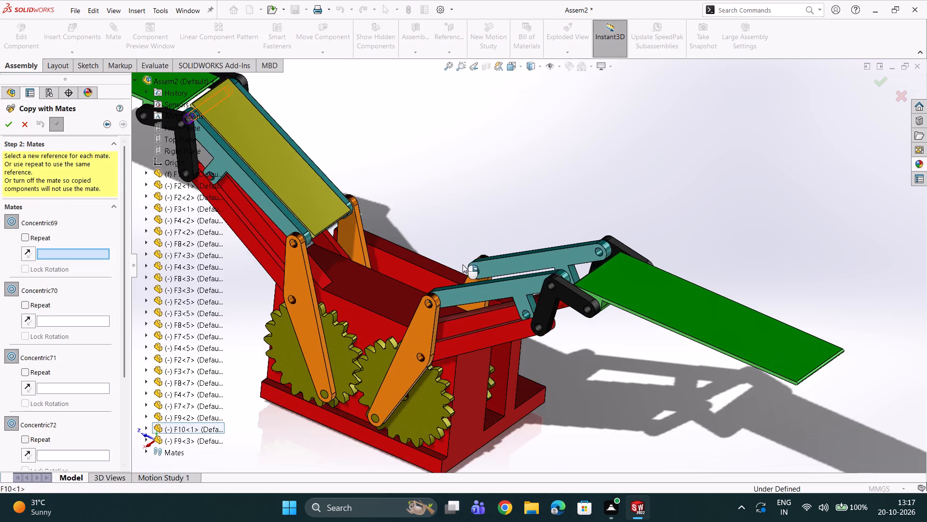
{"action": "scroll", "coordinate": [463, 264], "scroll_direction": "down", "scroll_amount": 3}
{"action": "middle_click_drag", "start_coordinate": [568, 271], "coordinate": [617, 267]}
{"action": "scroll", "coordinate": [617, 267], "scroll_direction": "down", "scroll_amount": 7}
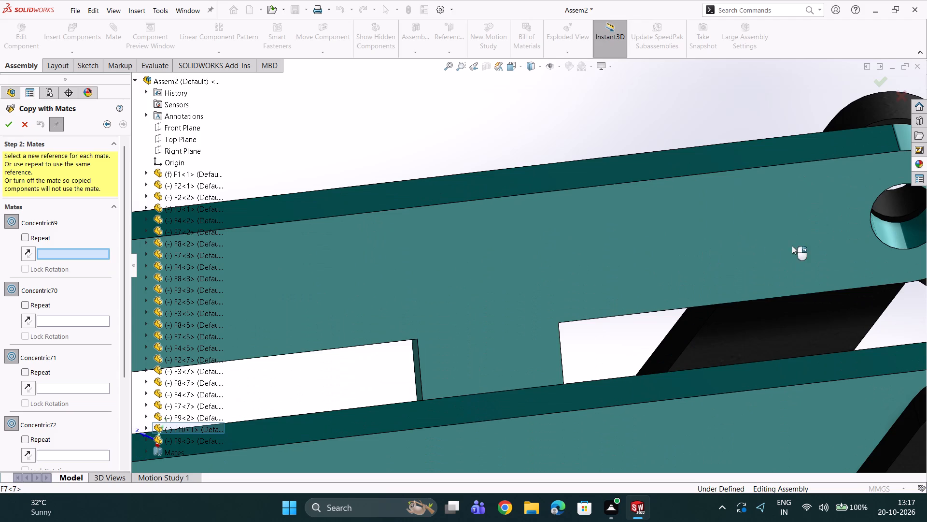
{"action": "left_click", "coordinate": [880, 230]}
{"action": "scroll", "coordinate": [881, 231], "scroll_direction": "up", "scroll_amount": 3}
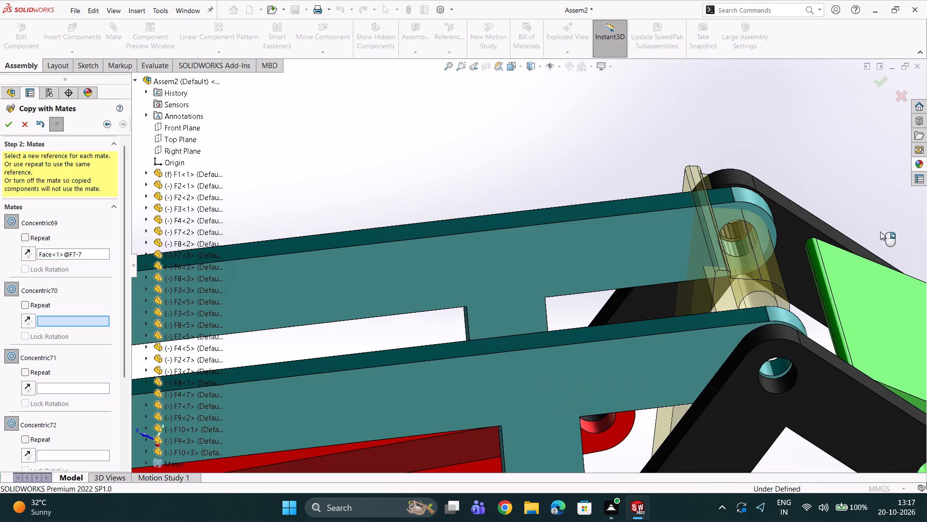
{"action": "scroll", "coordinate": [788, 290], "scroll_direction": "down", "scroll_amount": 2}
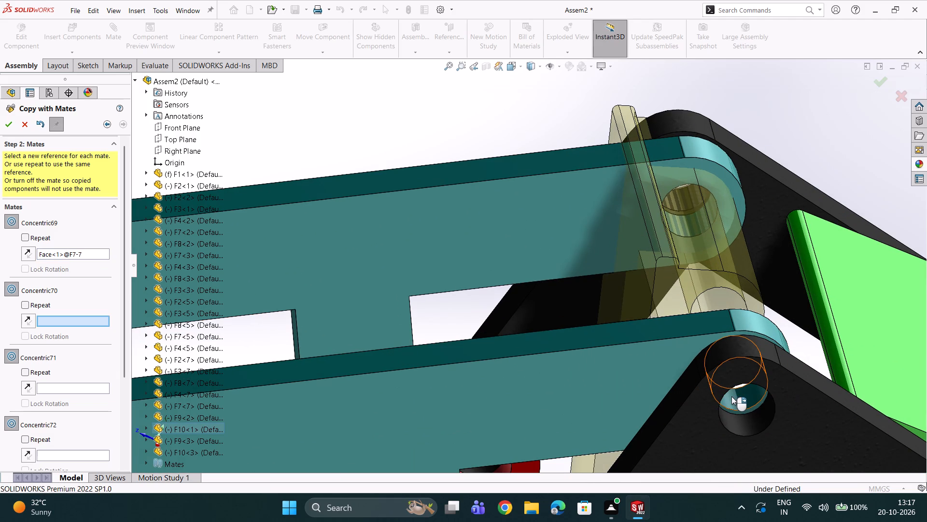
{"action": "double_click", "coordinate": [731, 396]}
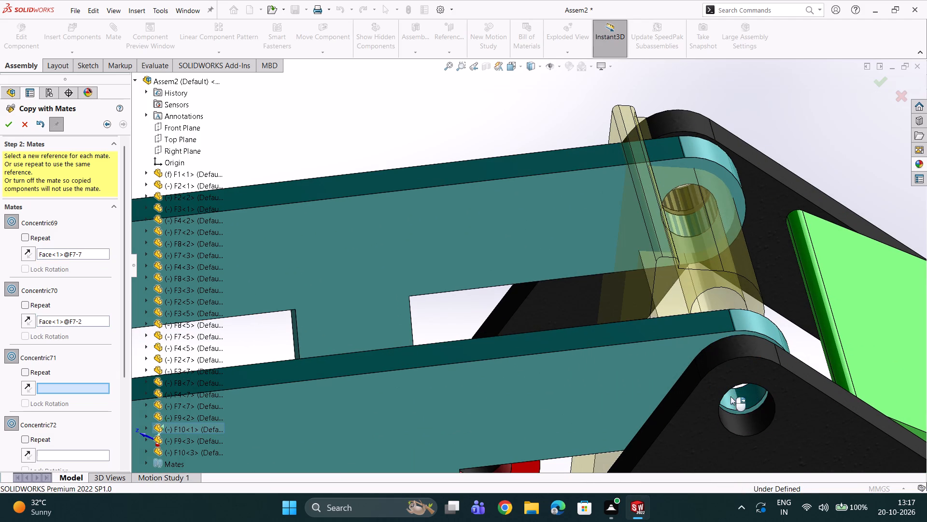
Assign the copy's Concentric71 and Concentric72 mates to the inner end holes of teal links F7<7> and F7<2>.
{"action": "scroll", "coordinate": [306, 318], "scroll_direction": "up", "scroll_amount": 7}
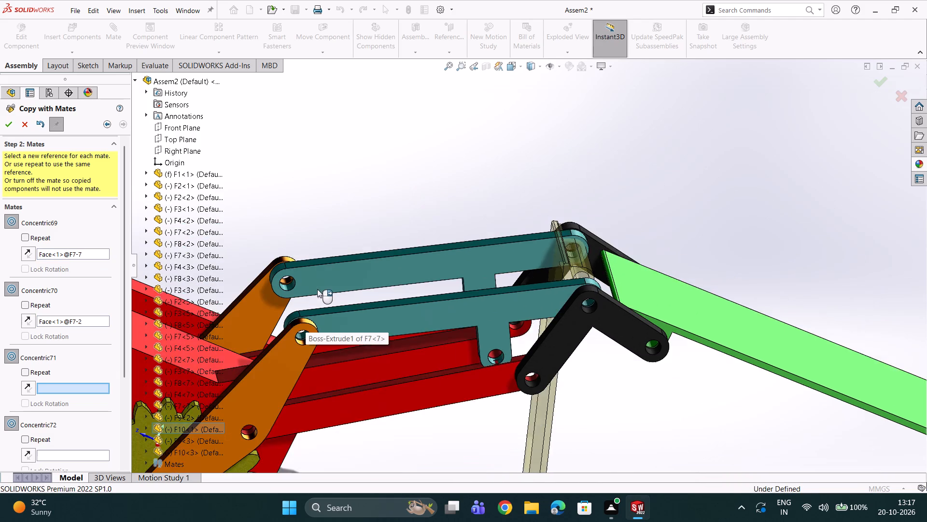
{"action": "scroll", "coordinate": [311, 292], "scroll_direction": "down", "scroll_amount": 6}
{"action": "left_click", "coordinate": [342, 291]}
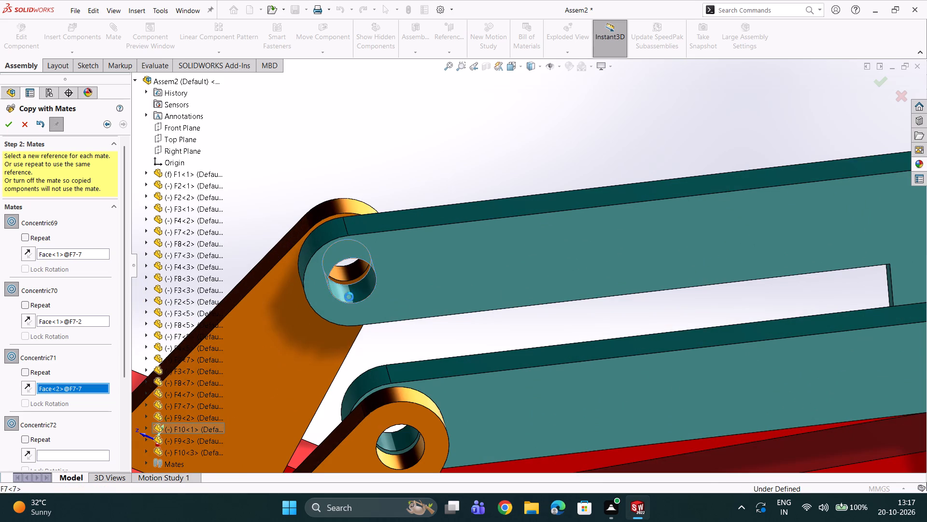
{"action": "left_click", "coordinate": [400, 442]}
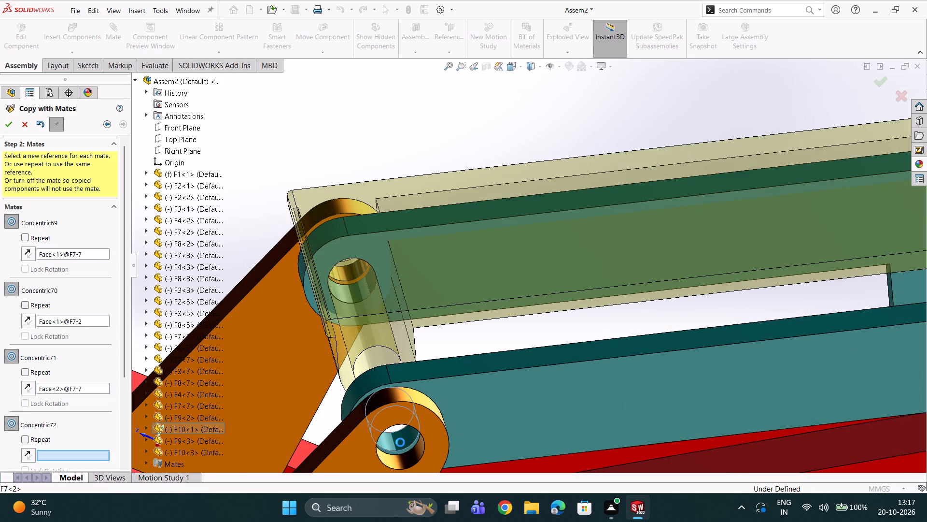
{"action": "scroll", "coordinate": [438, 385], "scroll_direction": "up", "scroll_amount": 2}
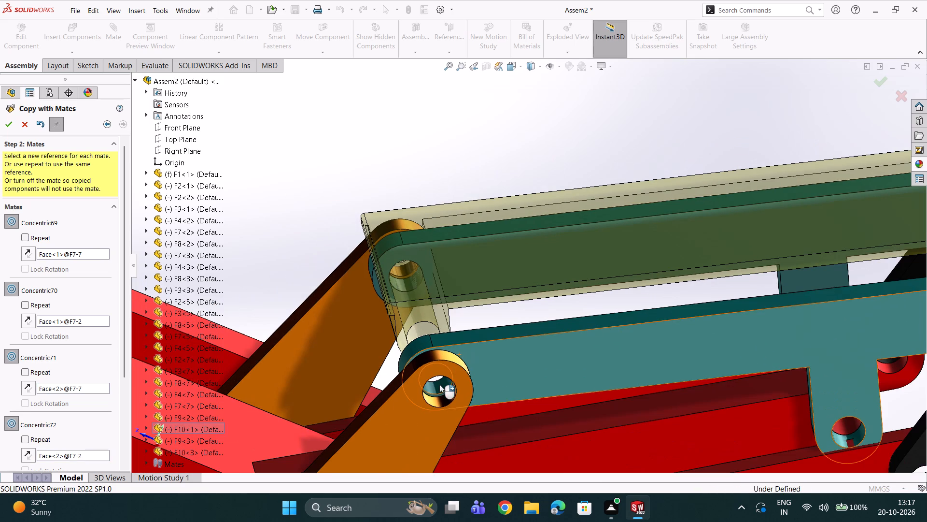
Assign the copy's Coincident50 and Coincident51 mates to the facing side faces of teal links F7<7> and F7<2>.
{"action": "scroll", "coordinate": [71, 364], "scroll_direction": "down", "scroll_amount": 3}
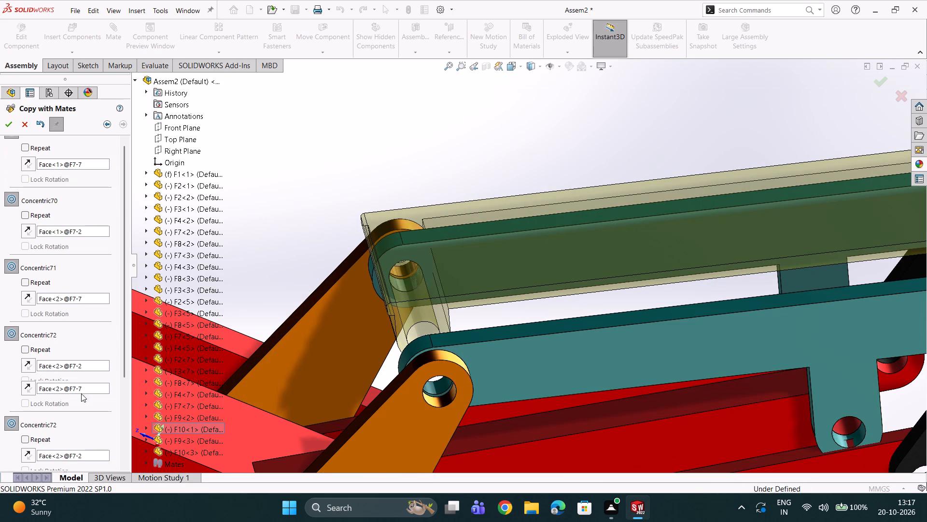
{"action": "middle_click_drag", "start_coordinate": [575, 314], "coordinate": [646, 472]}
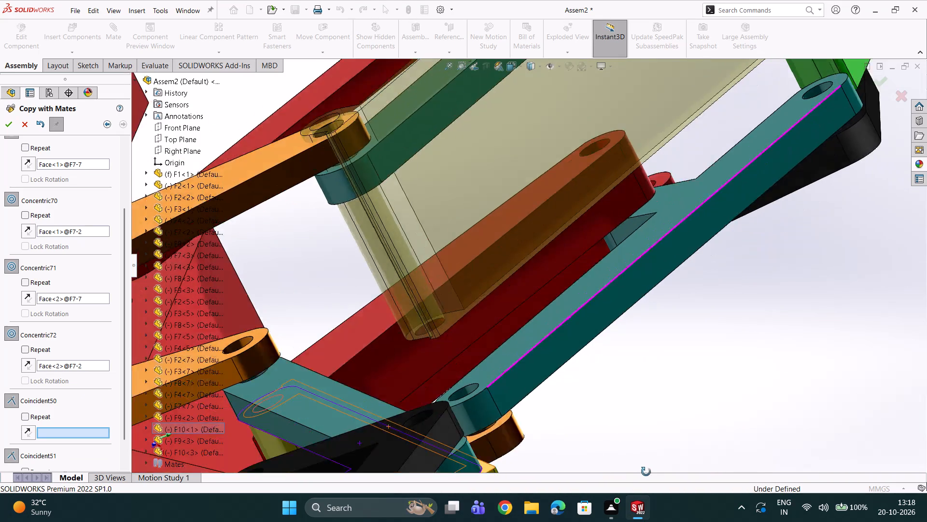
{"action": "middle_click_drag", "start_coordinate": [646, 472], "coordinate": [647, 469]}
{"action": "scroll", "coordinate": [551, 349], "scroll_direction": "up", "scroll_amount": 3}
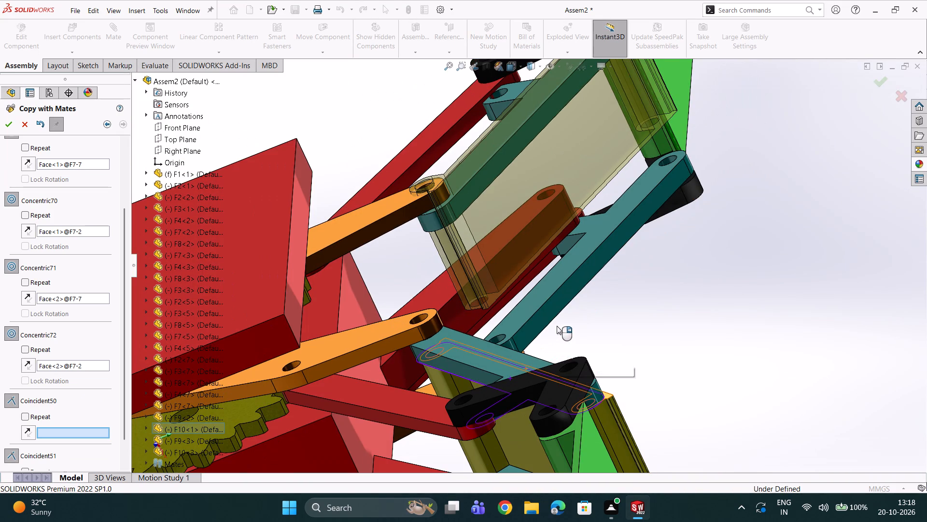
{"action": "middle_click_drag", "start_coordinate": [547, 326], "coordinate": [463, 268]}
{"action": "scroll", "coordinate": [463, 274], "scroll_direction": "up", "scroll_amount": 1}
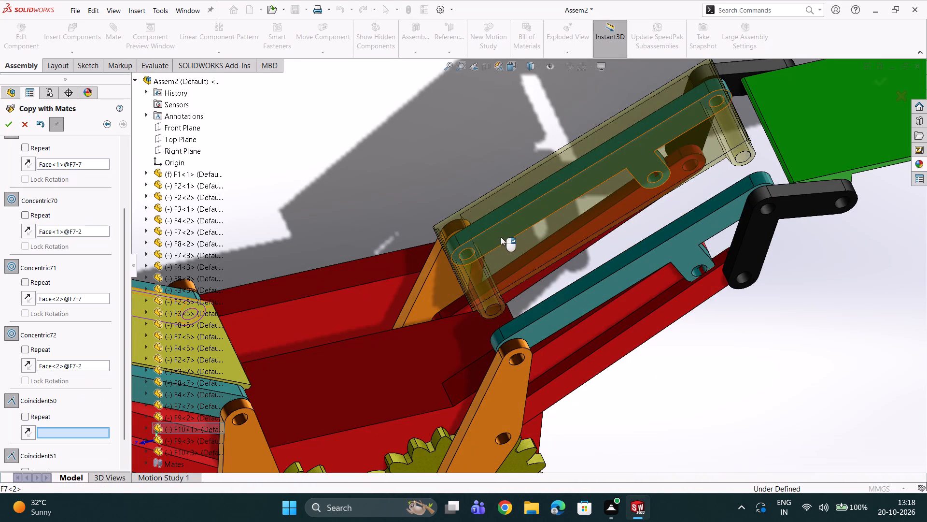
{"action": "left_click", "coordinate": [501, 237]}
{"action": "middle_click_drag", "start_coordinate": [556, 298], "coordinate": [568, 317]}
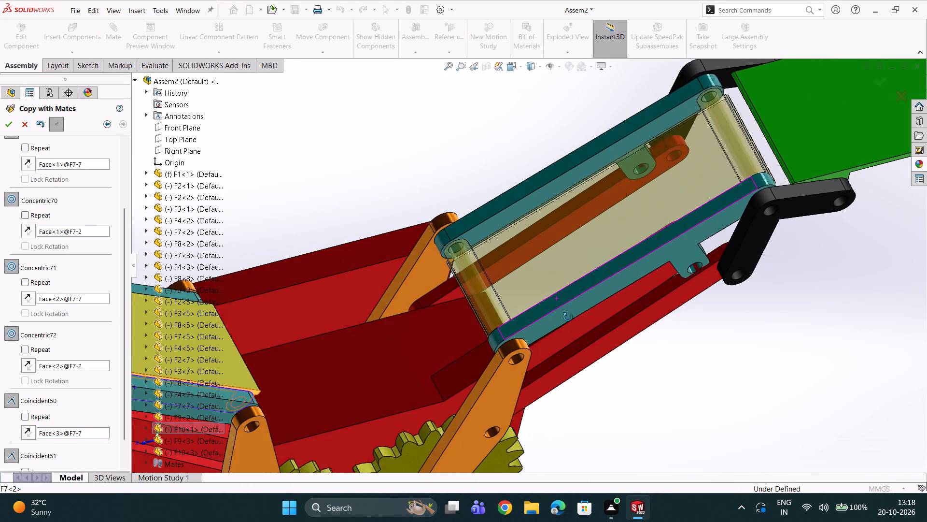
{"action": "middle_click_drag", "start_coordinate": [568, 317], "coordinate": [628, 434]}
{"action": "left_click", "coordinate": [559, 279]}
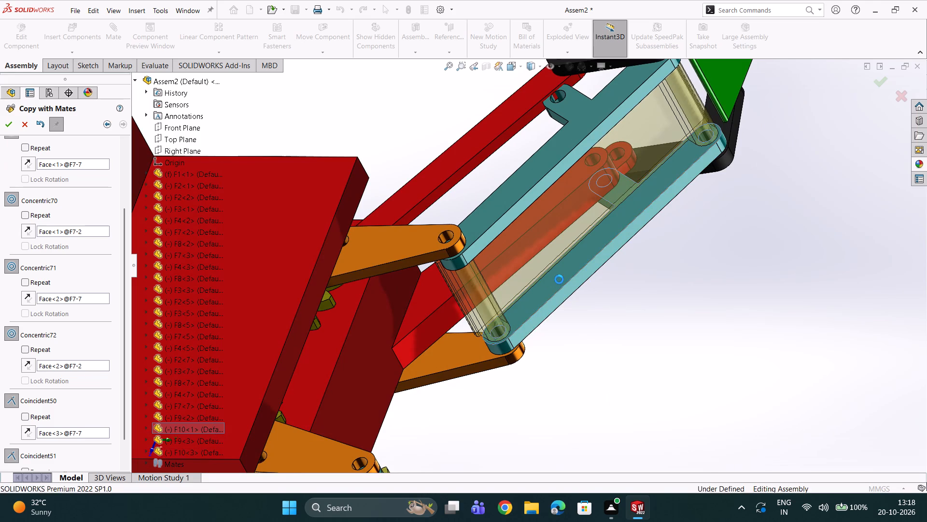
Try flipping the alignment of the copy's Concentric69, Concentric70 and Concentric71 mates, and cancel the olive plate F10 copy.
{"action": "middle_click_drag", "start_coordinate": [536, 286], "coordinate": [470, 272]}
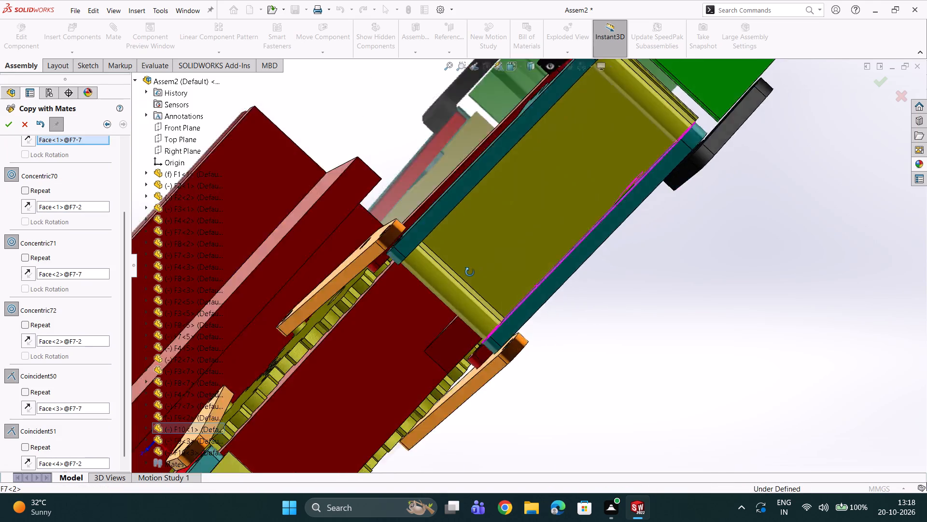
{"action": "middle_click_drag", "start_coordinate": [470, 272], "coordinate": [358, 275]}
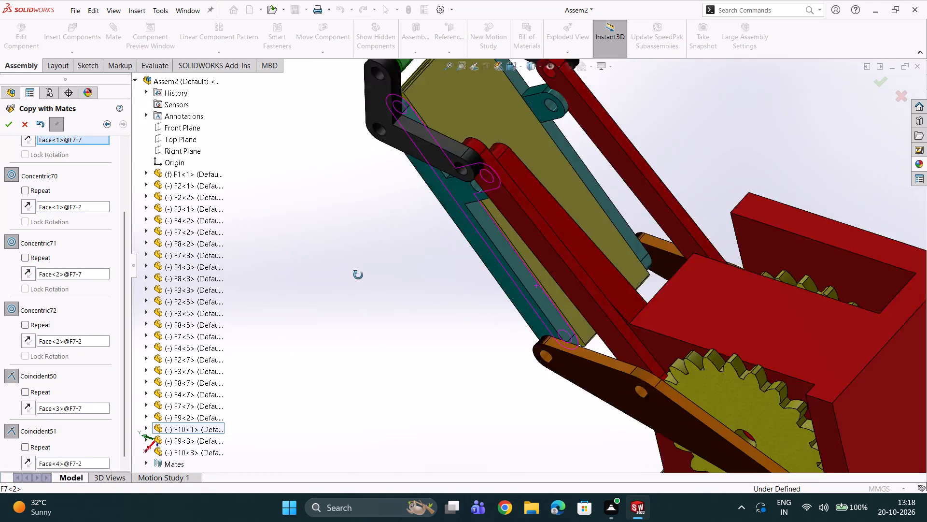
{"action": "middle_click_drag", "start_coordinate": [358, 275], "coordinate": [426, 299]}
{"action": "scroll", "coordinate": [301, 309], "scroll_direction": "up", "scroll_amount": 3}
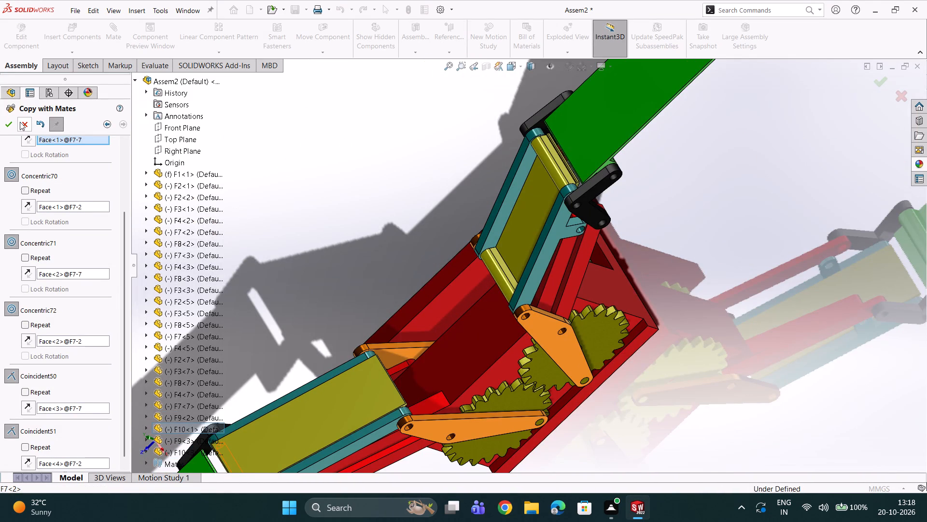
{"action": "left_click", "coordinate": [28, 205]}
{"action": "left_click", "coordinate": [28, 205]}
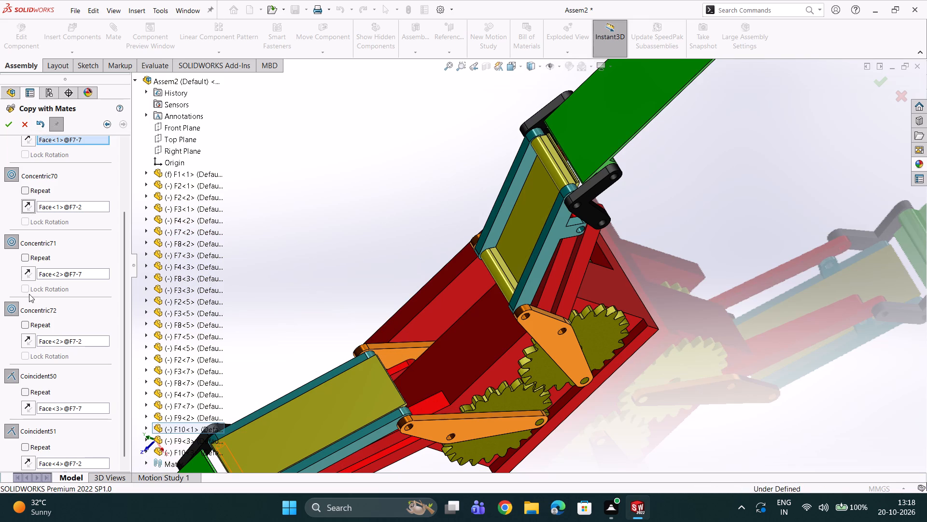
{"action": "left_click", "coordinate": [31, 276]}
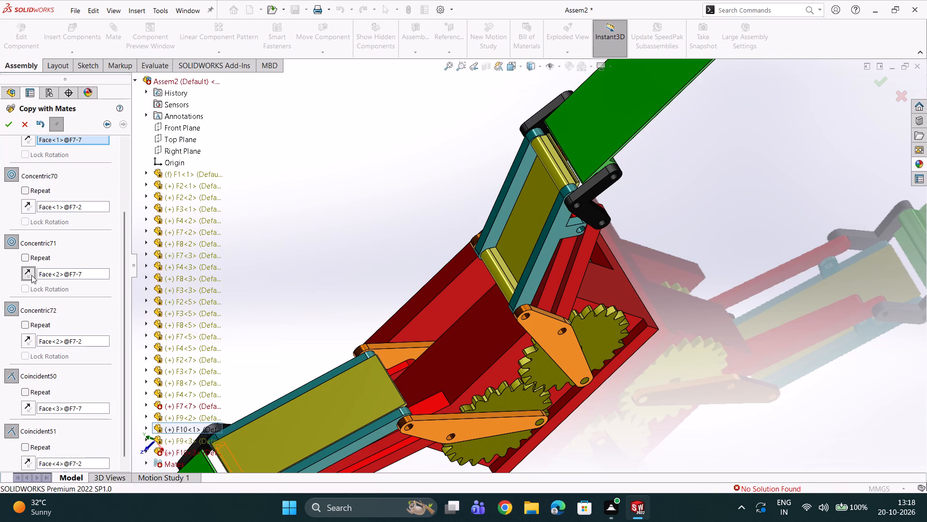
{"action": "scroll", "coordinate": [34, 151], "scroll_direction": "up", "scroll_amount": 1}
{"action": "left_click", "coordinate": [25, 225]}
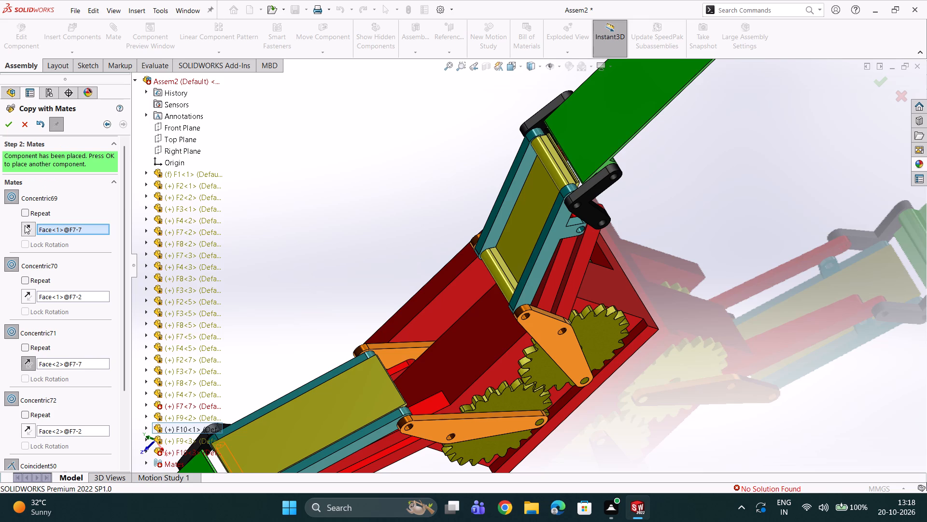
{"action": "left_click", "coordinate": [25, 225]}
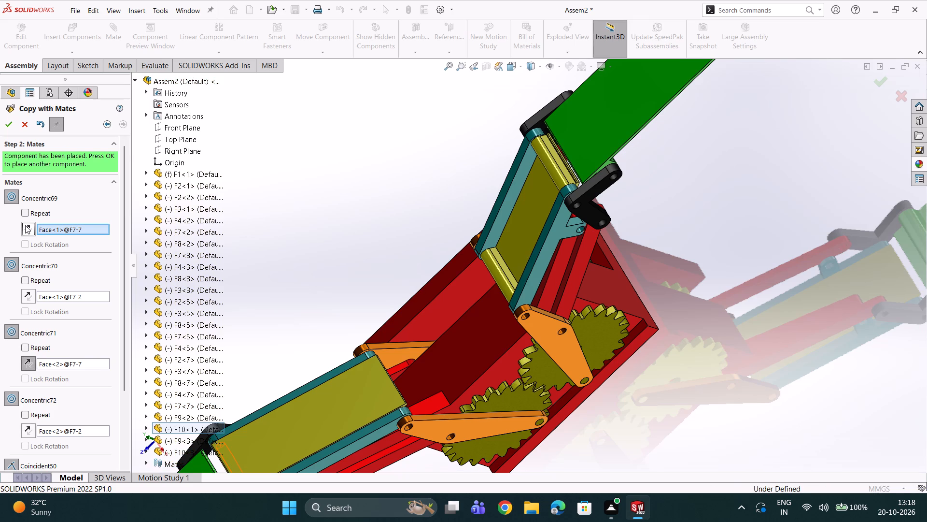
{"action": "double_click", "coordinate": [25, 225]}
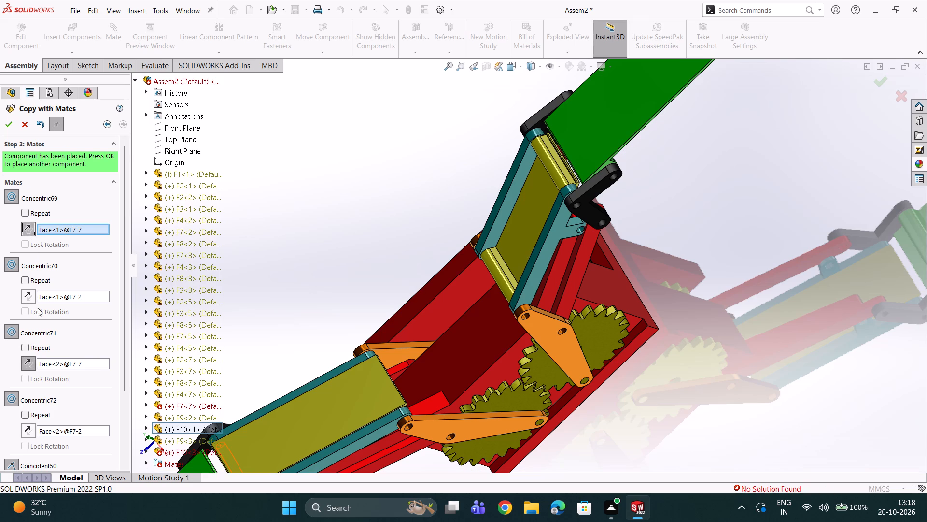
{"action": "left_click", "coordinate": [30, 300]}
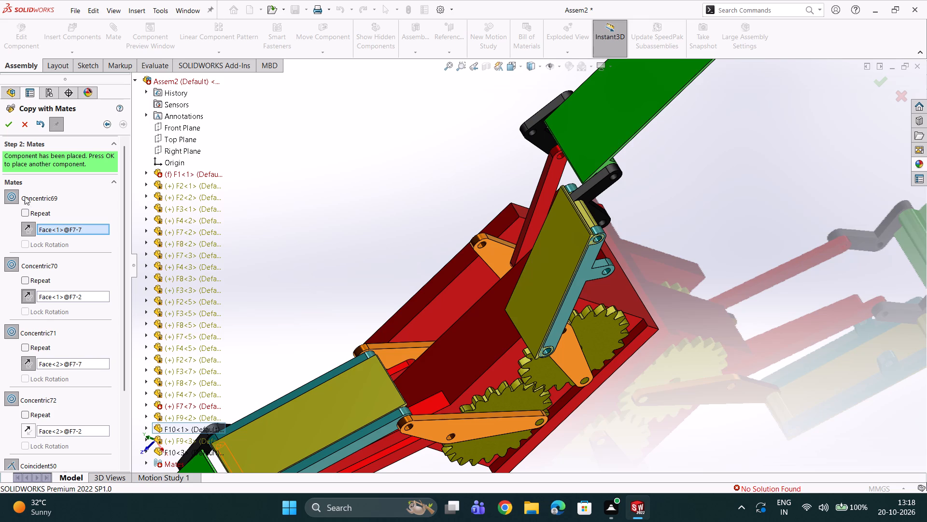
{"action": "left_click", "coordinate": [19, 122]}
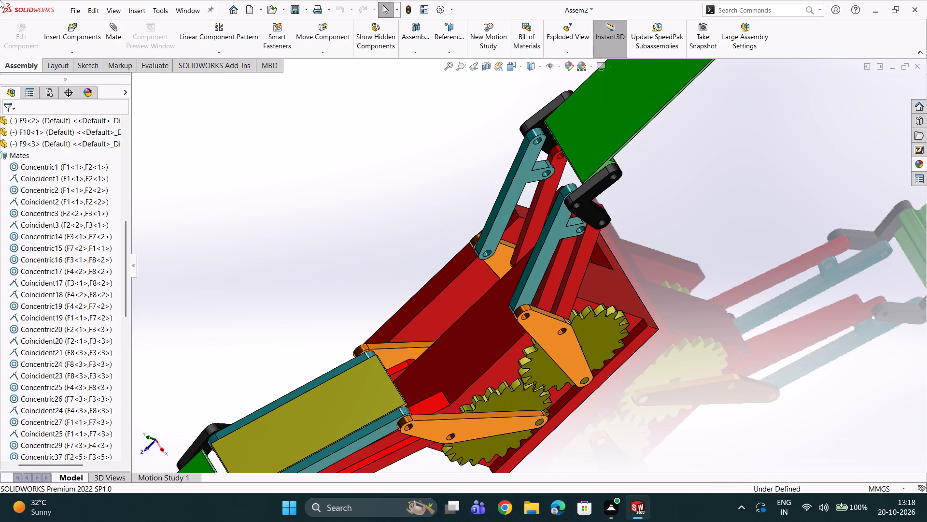
Insert another olive plate F10, turn it in 90-degree increments about Y and X, and place it freely beside the opposite arm.
{"action": "scroll", "coordinate": [886, 177], "scroll_direction": "down", "scroll_amount": 2}
{"action": "middle_click_drag", "start_coordinate": [270, 288], "coordinate": [323, 266]}
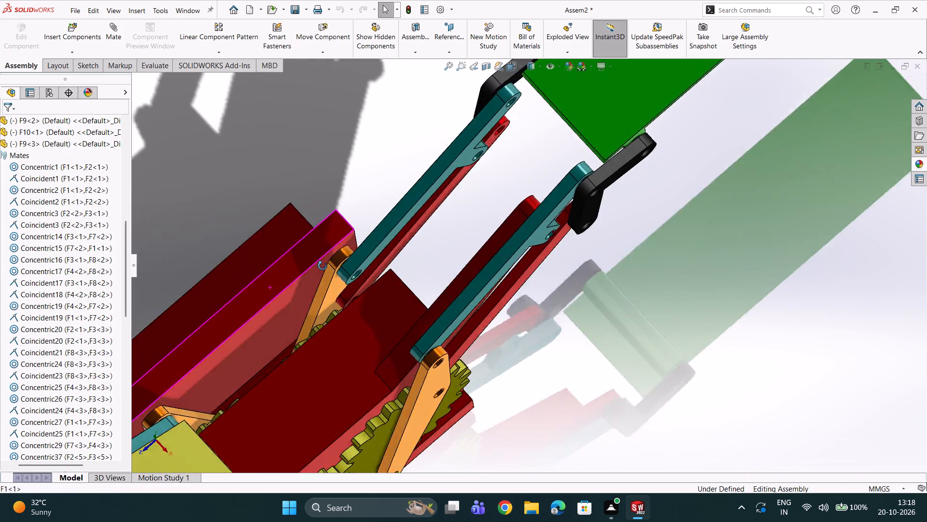
{"action": "middle_click_drag", "start_coordinate": [323, 266], "coordinate": [276, 215]}
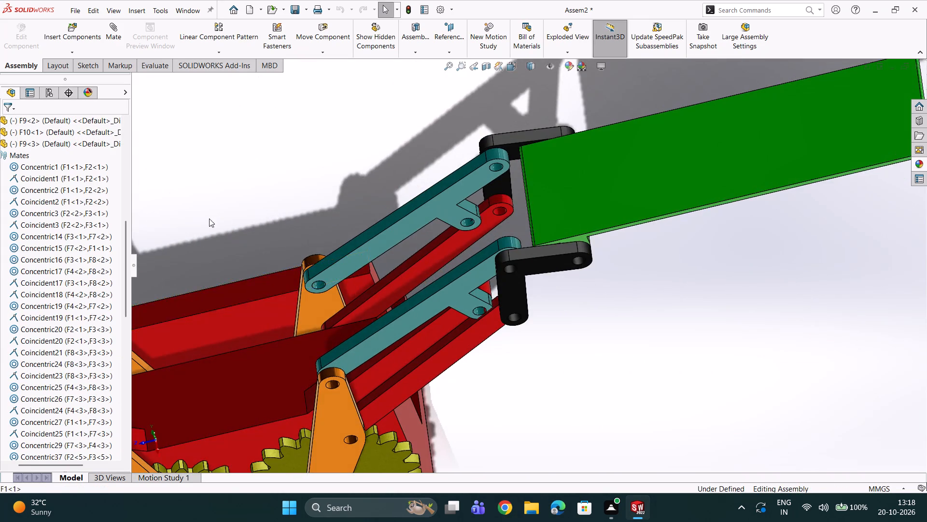
{"action": "scroll", "coordinate": [209, 217], "scroll_direction": "up", "scroll_amount": 2}
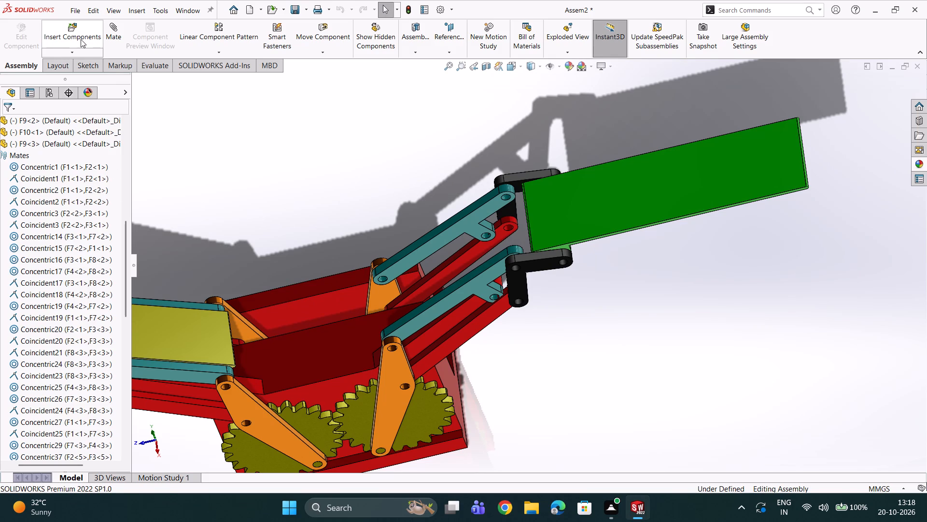
{"action": "left_click", "coordinate": [84, 38]}
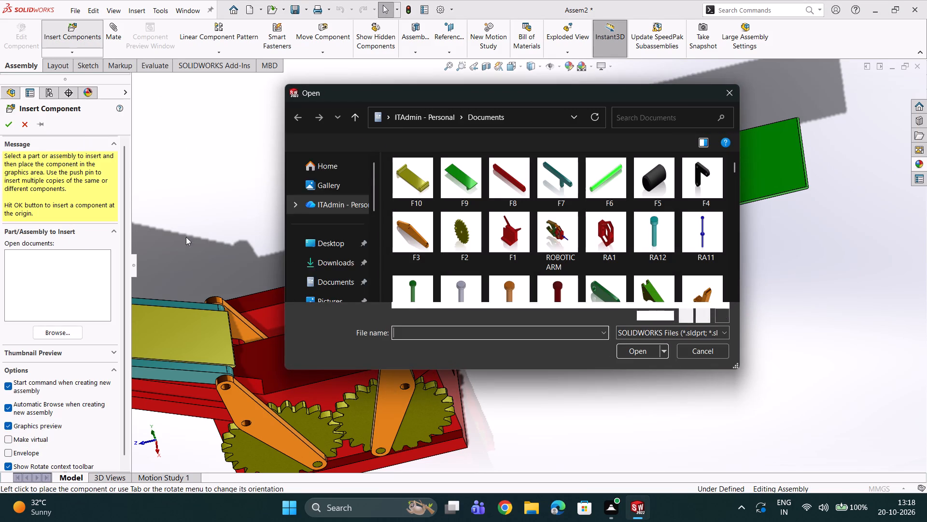
{"action": "left_click", "coordinate": [422, 185]}
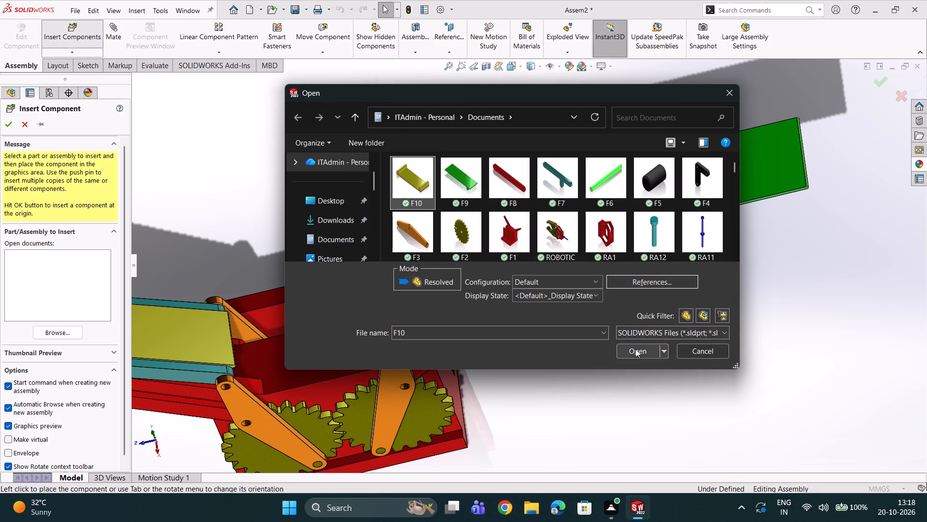
{"action": "left_click", "coordinate": [635, 349]}
{"action": "double_click", "coordinate": [257, 446]}
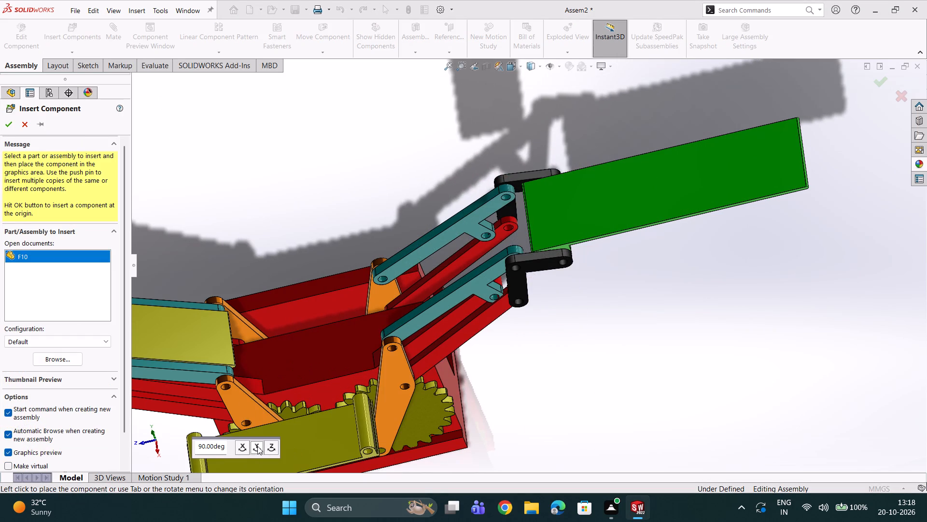
{"action": "double_click", "coordinate": [257, 446]}
{"action": "left_click", "coordinate": [257, 446]}
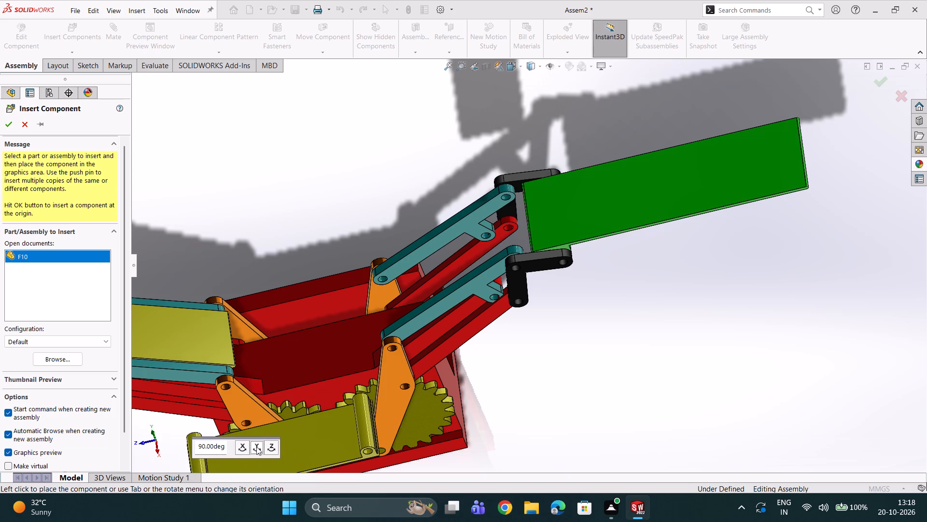
{"action": "left_click", "coordinate": [241, 446]}
{"action": "double_click", "coordinate": [241, 446]}
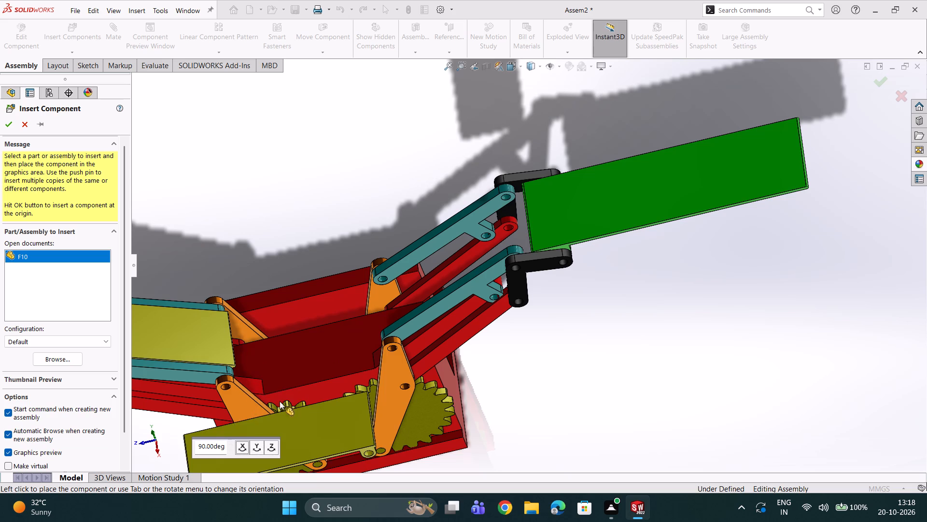
{"action": "left_click", "coordinate": [521, 384]}
Add a concentric mate between the new F10 plate's outer end hole and the outer end hole of teal link F7<7>.
{"action": "scroll", "coordinate": [495, 356], "scroll_direction": "down", "scroll_amount": 1}
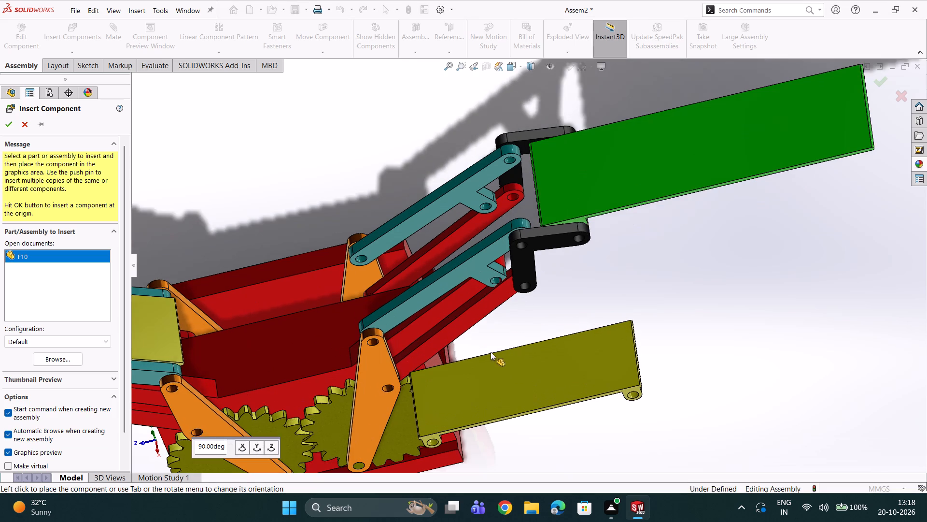
{"action": "scroll", "coordinate": [491, 352], "scroll_direction": "down", "scroll_amount": 1}
{"action": "left_click", "coordinate": [116, 35]}
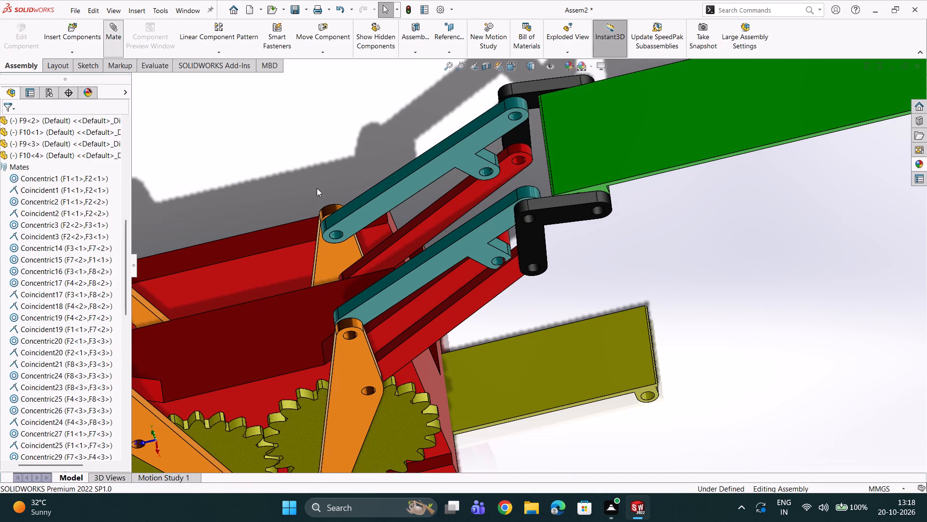
{"action": "scroll", "coordinate": [872, 375], "scroll_direction": "down", "scroll_amount": 2}
{"action": "scroll", "coordinate": [595, 382], "scroll_direction": "down", "scroll_amount": 2}
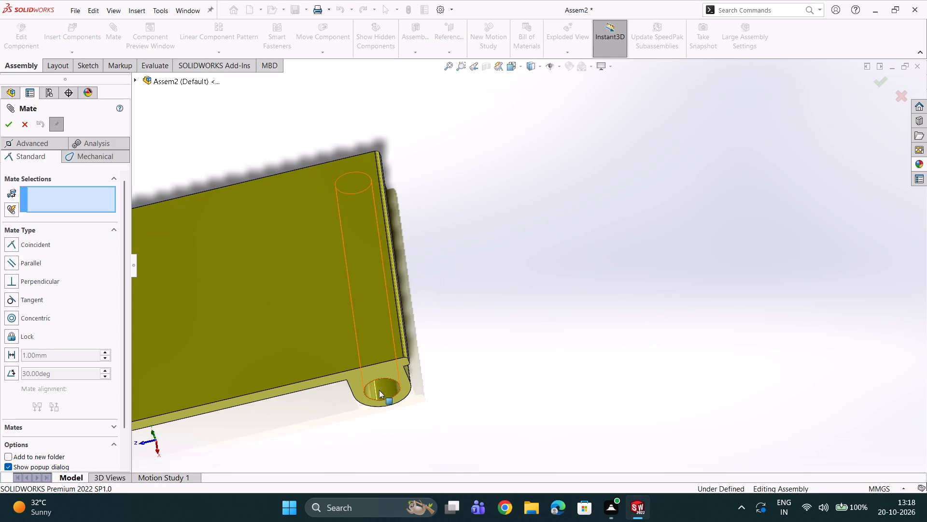
{"action": "double_click", "coordinate": [379, 390]}
{"action": "scroll", "coordinate": [364, 307], "scroll_direction": "up", "scroll_amount": 5}
{"action": "scroll", "coordinate": [374, 175], "scroll_direction": "up", "scroll_amount": 4}
{"action": "scroll", "coordinate": [387, 156], "scroll_direction": "down", "scroll_amount": 5}
{"action": "scroll", "coordinate": [454, 135], "scroll_direction": "down", "scroll_amount": 1}
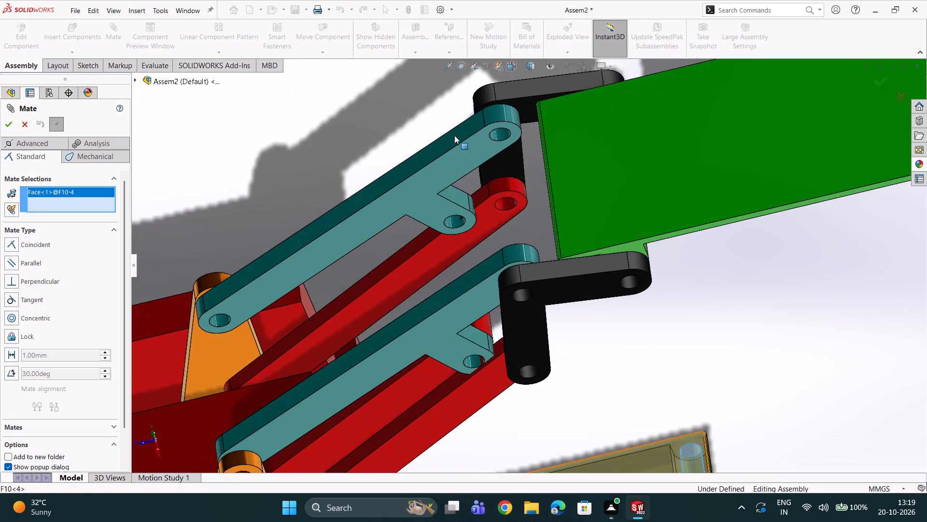
{"action": "scroll", "coordinate": [454, 135], "scroll_direction": "down", "scroll_amount": 1}
{"action": "scroll", "coordinate": [530, 172], "scroll_direction": "down", "scroll_amount": 2}
{"action": "left_click", "coordinate": [505, 142]}
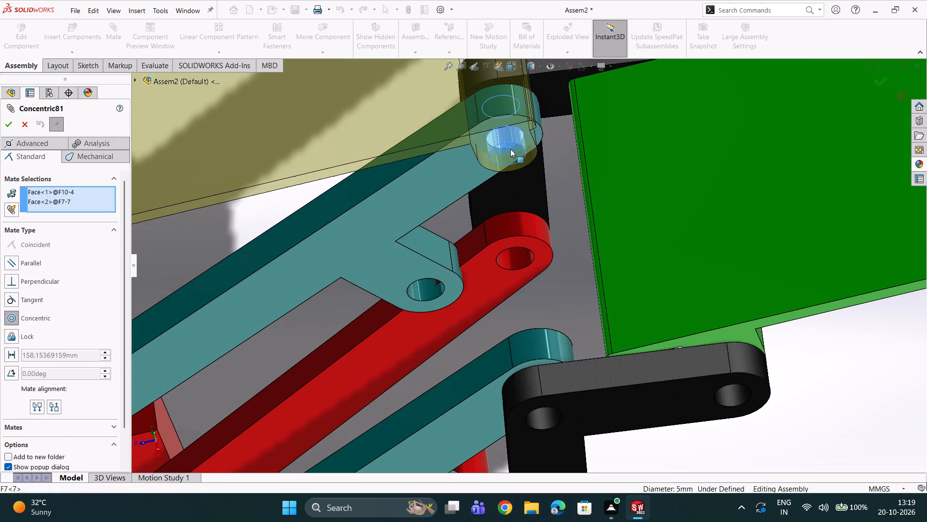
{"action": "left_click", "coordinate": [658, 124]}
Add a concentric mate between the new F10 plate's outer end hole and the outer end hole of teal link F7<2>.
{"action": "scroll", "coordinate": [564, 161], "scroll_direction": "down", "scroll_amount": 2}
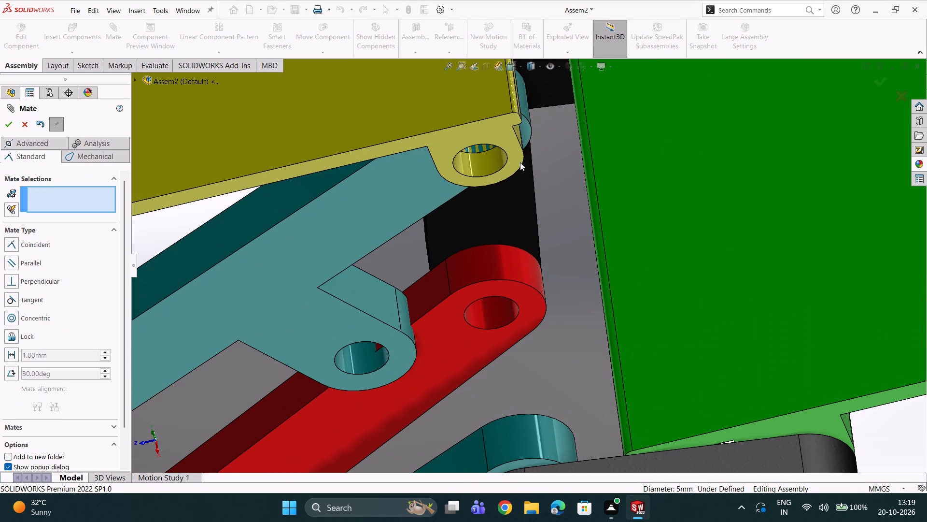
{"action": "left_click", "coordinate": [487, 164]}
{"action": "scroll", "coordinate": [490, 187], "scroll_direction": "up", "scroll_amount": 2}
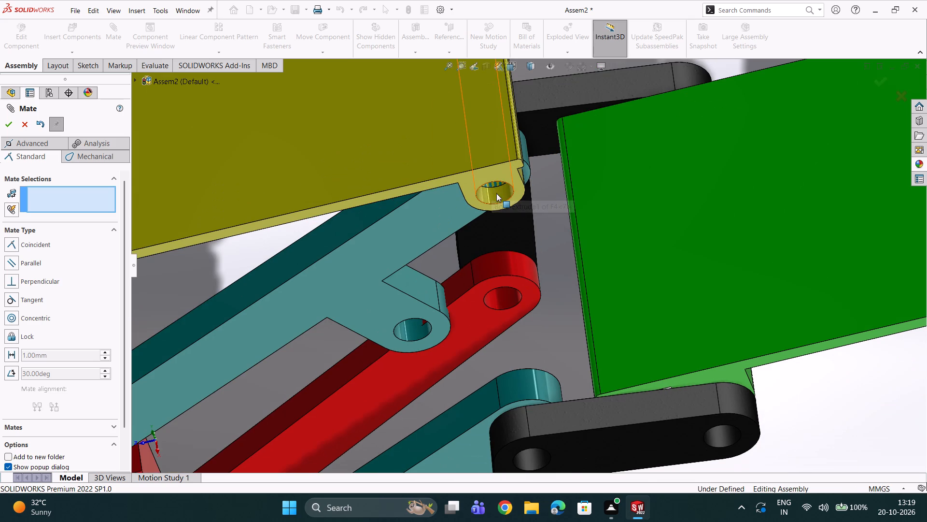
{"action": "left_click", "coordinate": [496, 194]}
{"action": "middle_click_drag", "start_coordinate": [515, 232], "coordinate": [543, 294]}
{"action": "scroll", "coordinate": [590, 359], "scroll_direction": "down", "scroll_amount": 1}
{"action": "scroll", "coordinate": [590, 358], "scroll_direction": "up", "scroll_amount": 3}
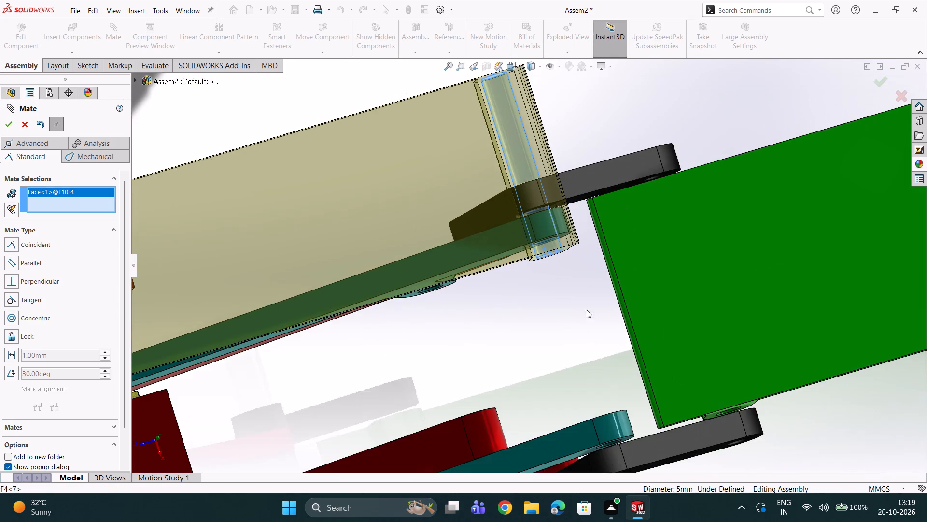
{"action": "scroll", "coordinate": [587, 310], "scroll_direction": "up", "scroll_amount": 4}
{"action": "middle_click_drag", "start_coordinate": [573, 348], "coordinate": [585, 422]}
{"action": "scroll", "coordinate": [584, 418], "scroll_direction": "down", "scroll_amount": 5}
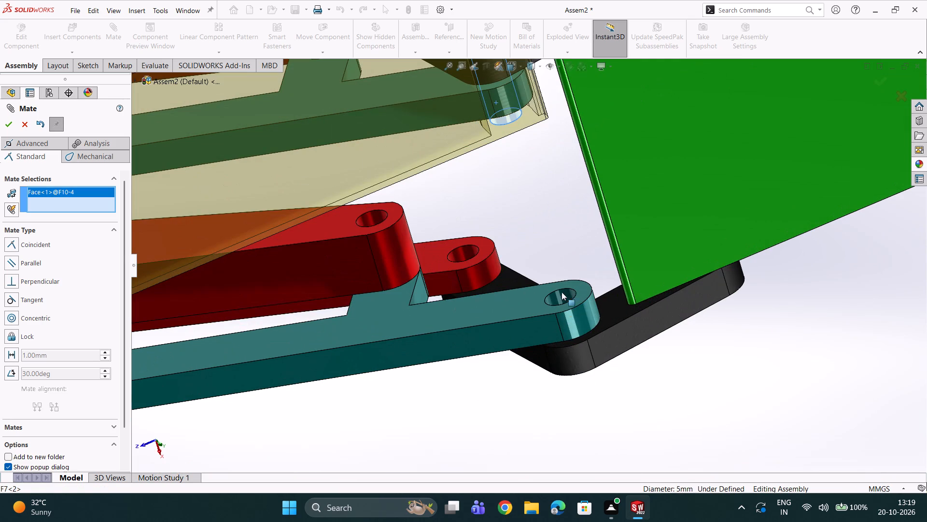
{"action": "left_click", "coordinate": [560, 294]}
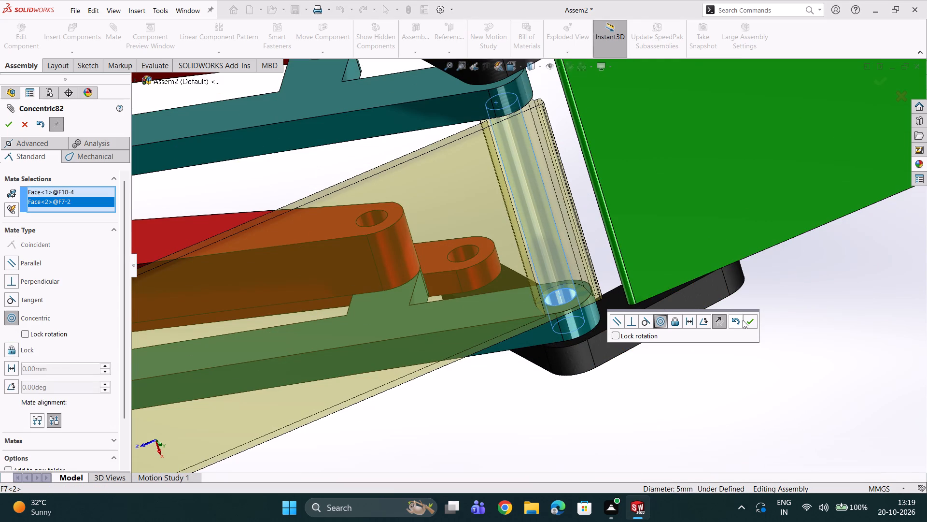
{"action": "left_click", "coordinate": [745, 320]}
Add a concentric mate between the new F10 plate's inner end hole and the inner end hole of teal link F7<2>.
{"action": "scroll", "coordinate": [444, 261], "scroll_direction": "up", "scroll_amount": 5}
{"action": "middle_click_drag", "start_coordinate": [430, 261], "coordinate": [418, 178]}
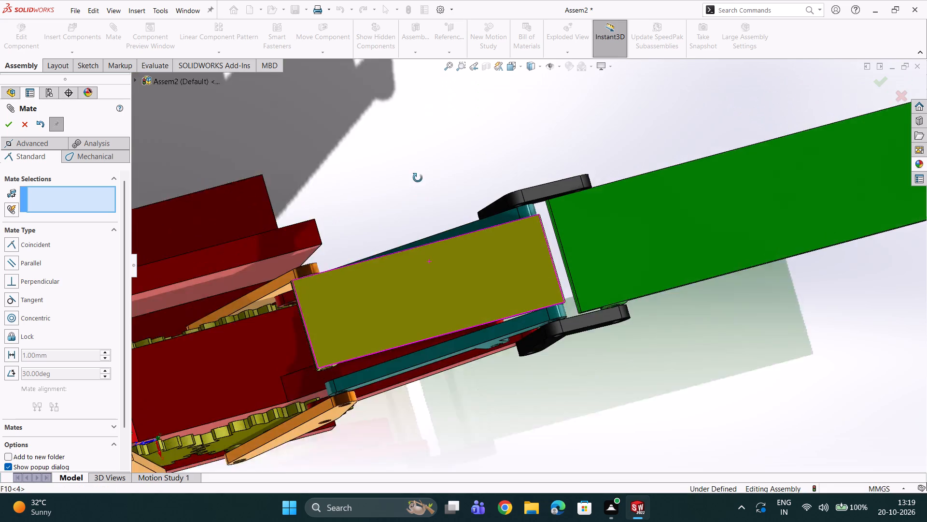
{"action": "middle_click_drag", "start_coordinate": [418, 178], "coordinate": [418, 171]}
{"action": "scroll", "coordinate": [350, 382], "scroll_direction": "down", "scroll_amount": 2}
{"action": "scroll", "coordinate": [334, 320], "scroll_direction": "down", "scroll_amount": 4}
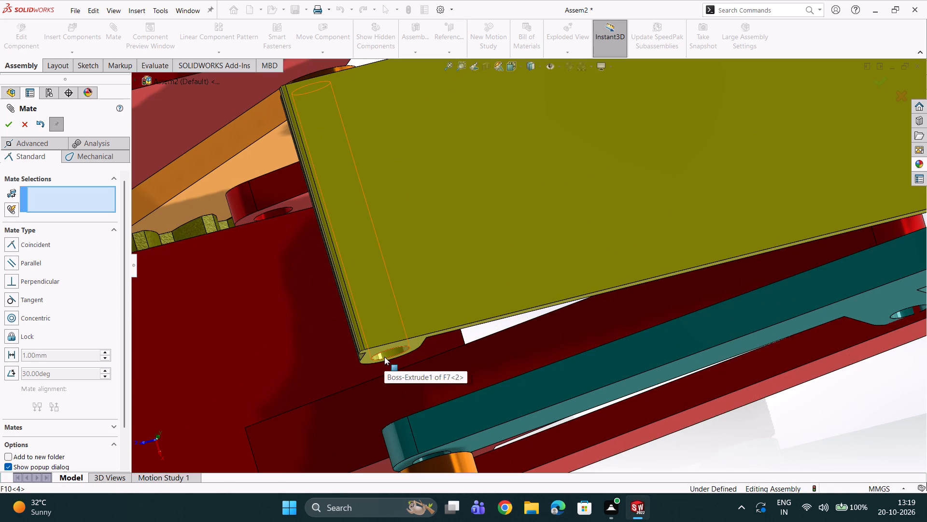
{"action": "left_click", "coordinate": [384, 357]}
{"action": "middle_click_drag", "start_coordinate": [398, 379], "coordinate": [463, 462]}
{"action": "double_click", "coordinate": [502, 465]}
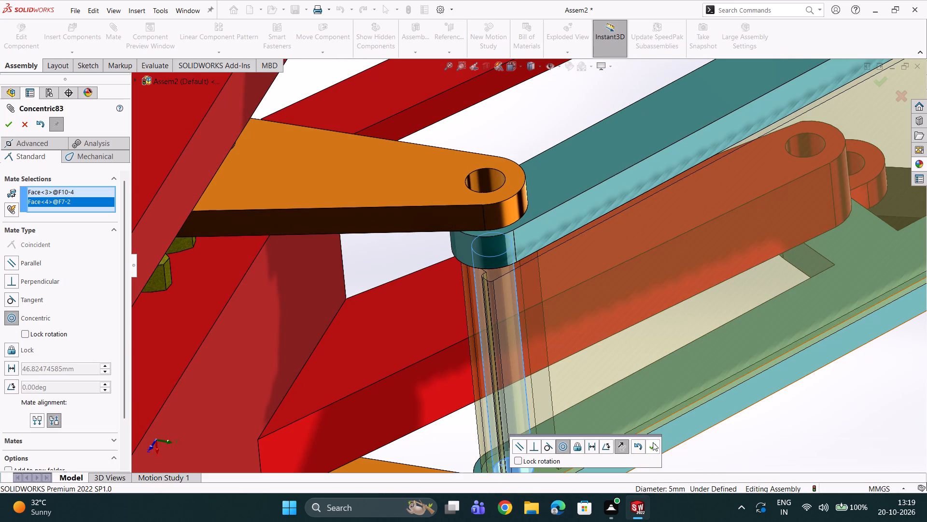
{"action": "left_click", "coordinate": [653, 442]}
Add a concentric mate between the inner end hole of teal link F7<7> and the new F10 plate's inner end hole.
{"action": "scroll", "coordinate": [459, 194], "scroll_direction": "down", "scroll_amount": 2}
{"action": "middle_click_drag", "start_coordinate": [537, 253], "coordinate": [509, 196]}
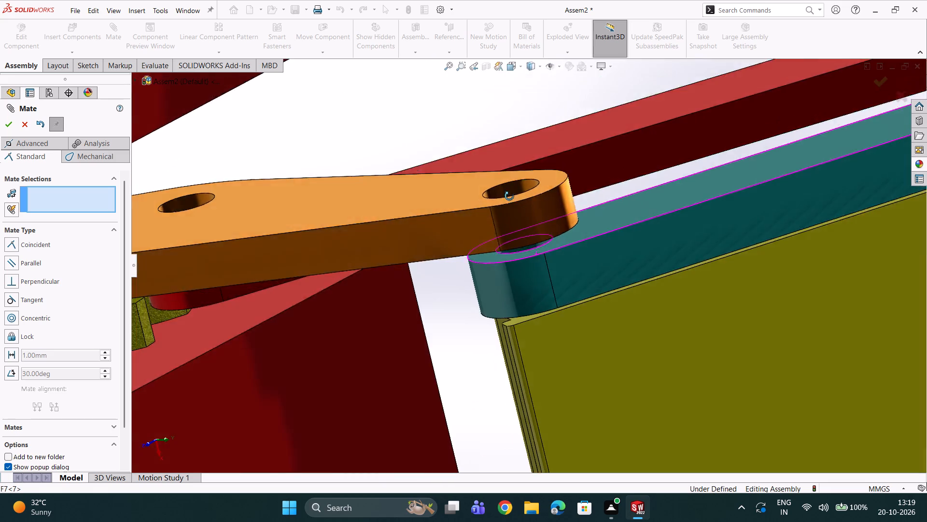
{"action": "middle_click_drag", "start_coordinate": [509, 196], "coordinate": [559, 375]}
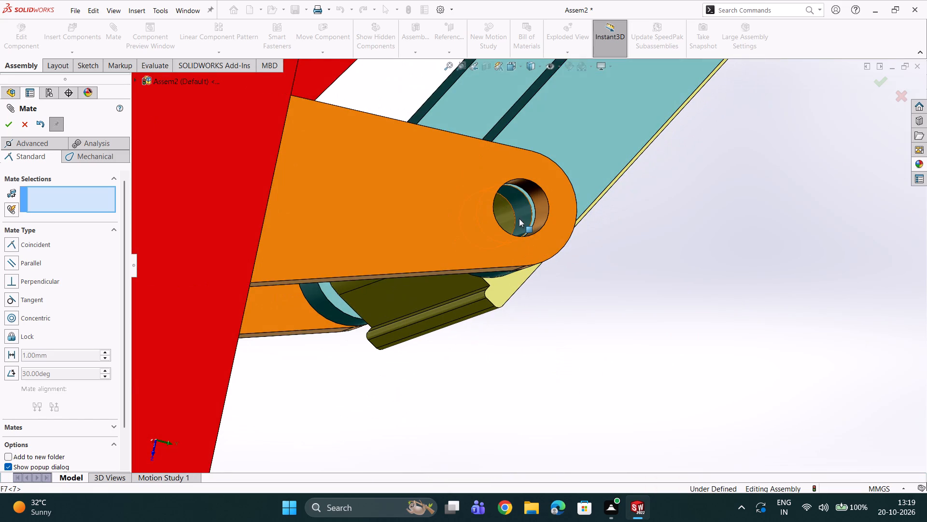
{"action": "left_click", "coordinate": [520, 218]}
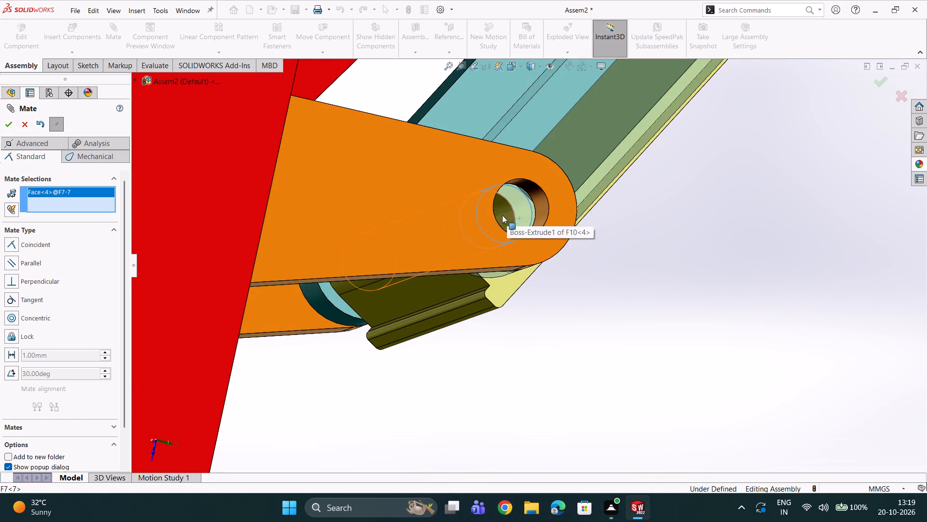
{"action": "left_click", "coordinate": [502, 215]}
{"action": "left_click", "coordinate": [653, 188]}
Make the new F10 plate's side face coincident with the facing inner side face of teal link F7<7>.
{"action": "middle_click_drag", "start_coordinate": [646, 188], "coordinate": [628, 181]}
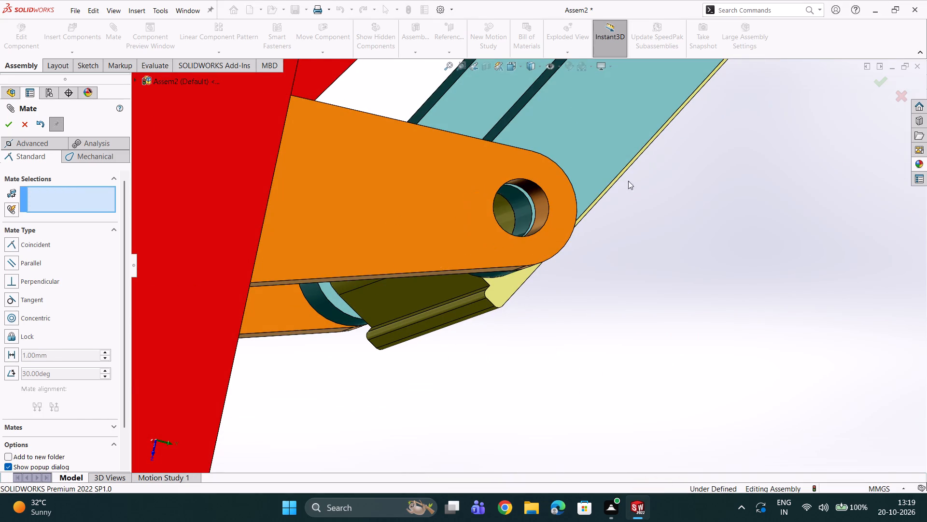
{"action": "middle_click_drag", "start_coordinate": [628, 181], "coordinate": [598, 160]}
{"action": "scroll", "coordinate": [577, 252], "scroll_direction": "down", "scroll_amount": 3}
{"action": "left_click", "coordinate": [518, 244]}
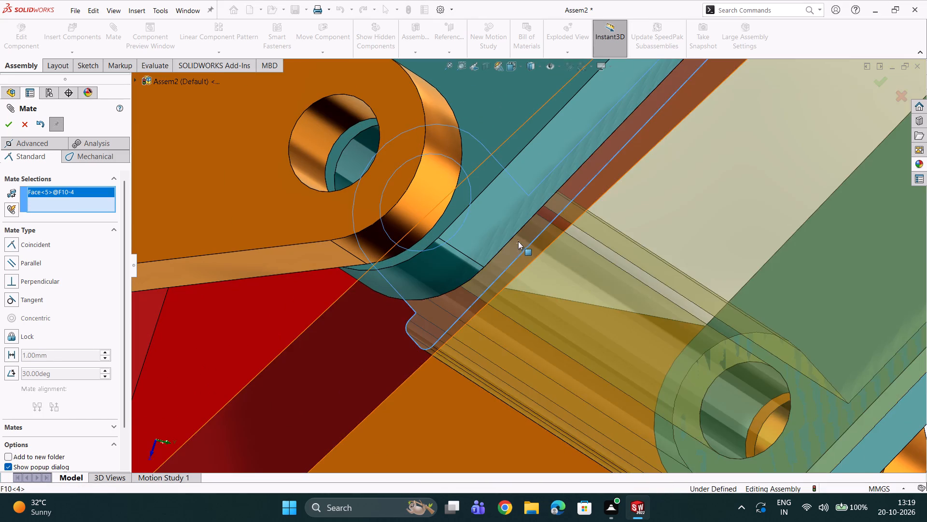
{"action": "middle_click_drag", "start_coordinate": [517, 238], "coordinate": [413, 123]}
{"action": "scroll", "coordinate": [413, 123], "scroll_direction": "up", "scroll_amount": 5}
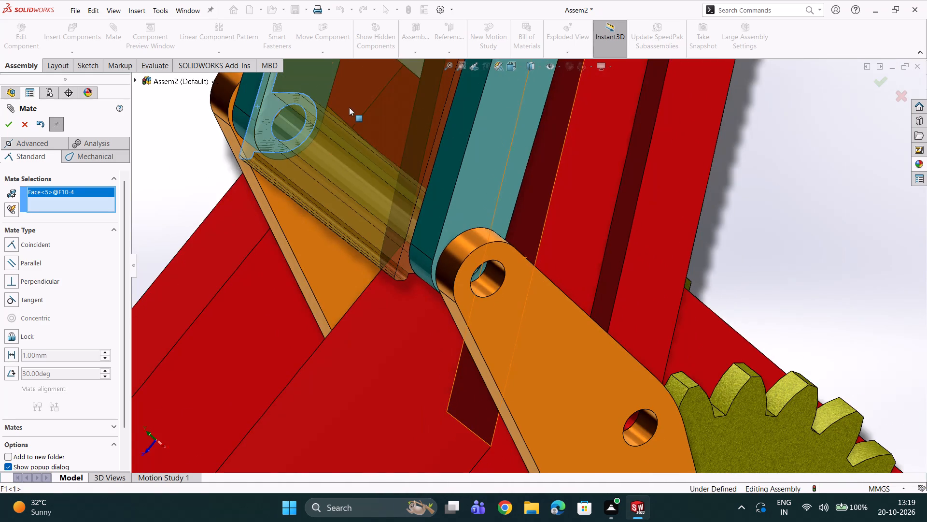
{"action": "scroll", "coordinate": [347, 104], "scroll_direction": "down", "scroll_amount": 2}
{"action": "scroll", "coordinate": [324, 97], "scroll_direction": "up", "scroll_amount": 4}
{"action": "scroll", "coordinate": [391, 122], "scroll_direction": "down", "scroll_amount": 5}
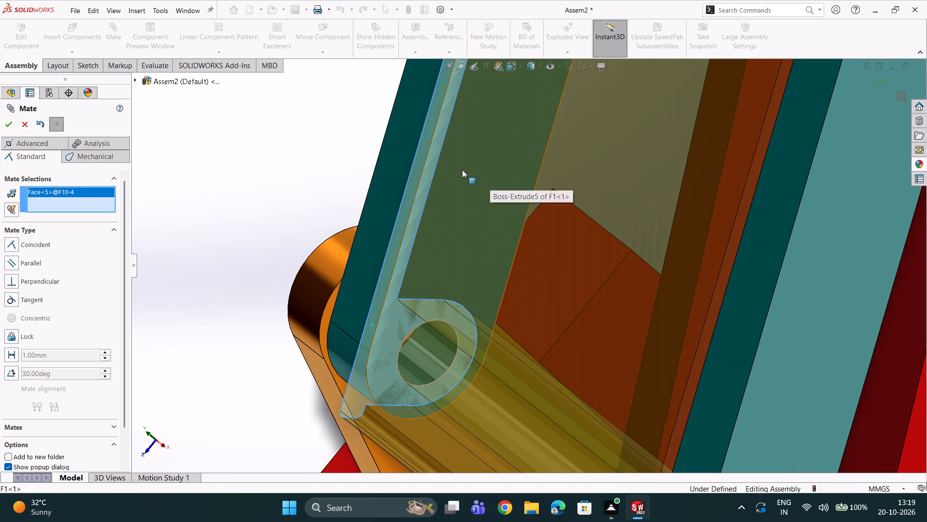
{"action": "left_click", "coordinate": [462, 170]}
{"action": "left_click", "coordinate": [451, 144]}
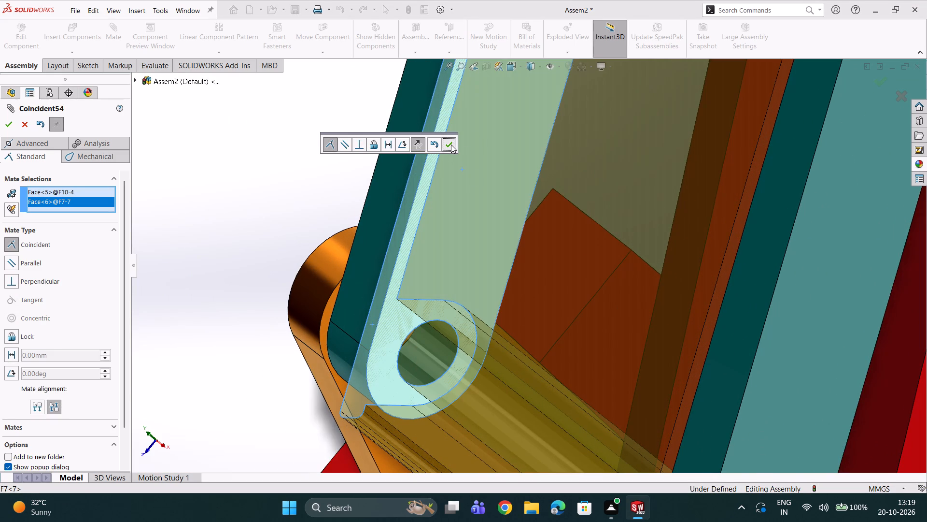
Make the new F10 plate's other side face coincident with the facing inner side face of teal link F7<2>.
{"action": "scroll", "coordinate": [451, 145], "scroll_direction": "up", "scroll_amount": 4}
{"action": "middle_click_drag", "start_coordinate": [453, 173], "coordinate": [475, 161]}
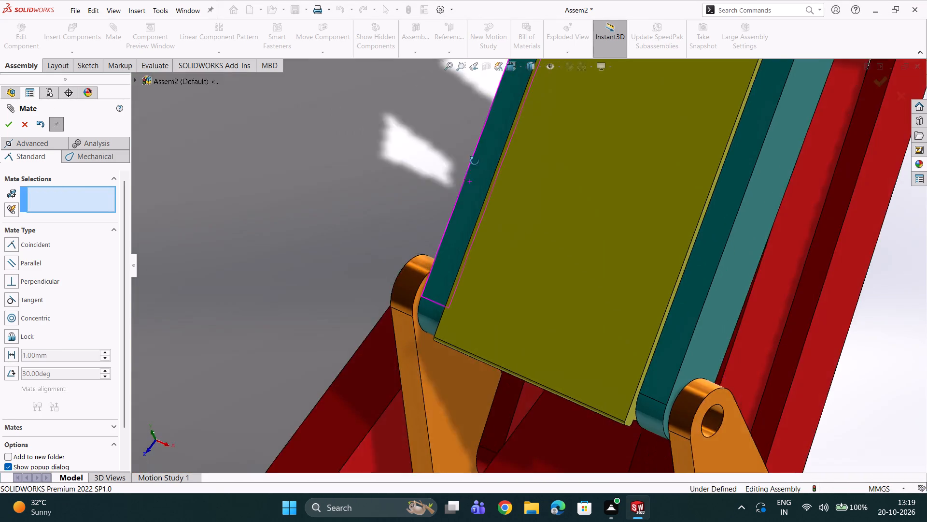
{"action": "middle_click_drag", "start_coordinate": [475, 161], "coordinate": [459, 156]}
{"action": "scroll", "coordinate": [651, 275], "scroll_direction": "down", "scroll_amount": 5}
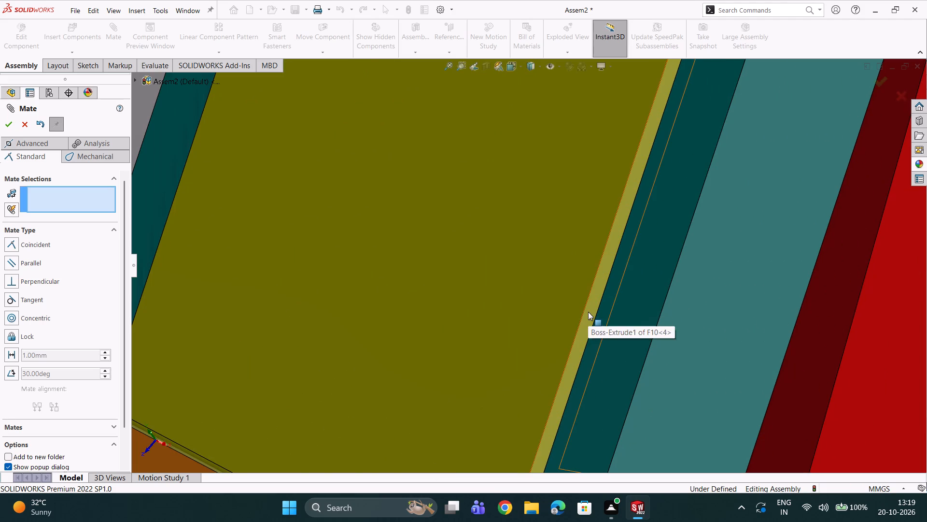
{"action": "left_click", "coordinate": [588, 312]}
{"action": "middle_click_drag", "start_coordinate": [589, 312], "coordinate": [660, 370]}
{"action": "scroll", "coordinate": [733, 417], "scroll_direction": "up", "scroll_amount": 3}
{"action": "scroll", "coordinate": [732, 351], "scroll_direction": "up", "scroll_amount": 4}
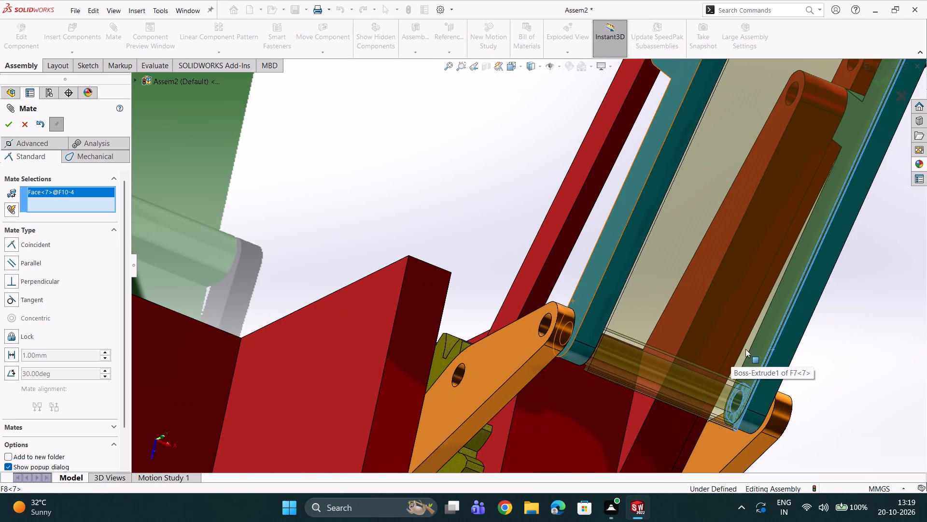
{"action": "scroll", "coordinate": [746, 347], "scroll_direction": "down", "scroll_amount": 2}
{"action": "middle_click_drag", "start_coordinate": [758, 348], "coordinate": [781, 396]}
{"action": "left_click", "coordinate": [742, 339]}
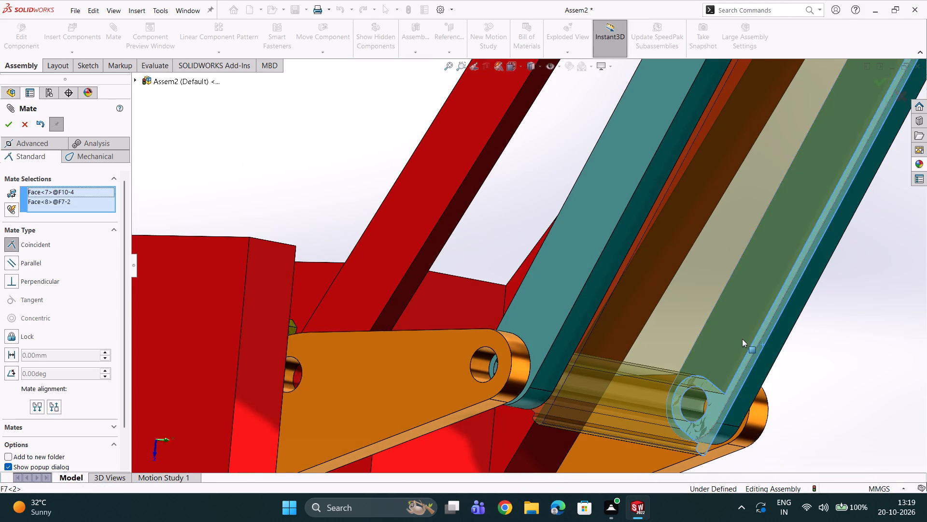
{"action": "left_click", "coordinate": [879, 356]}
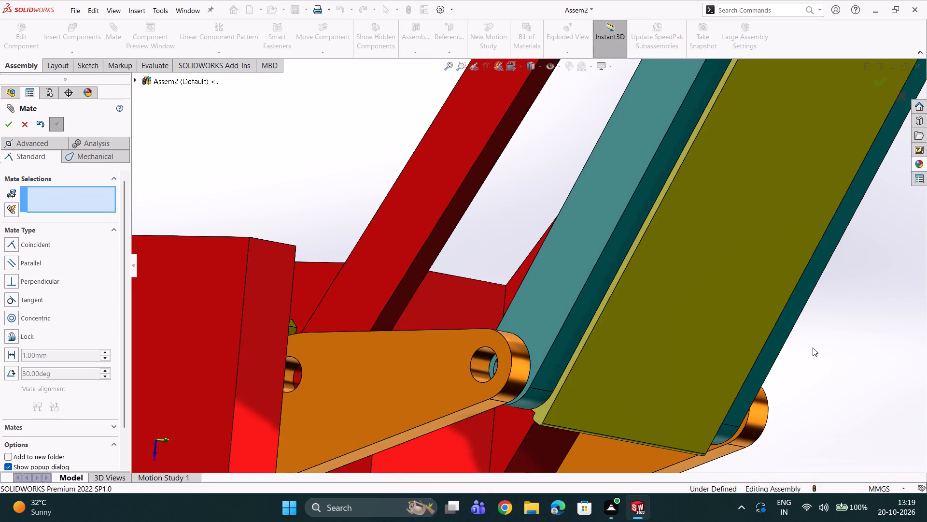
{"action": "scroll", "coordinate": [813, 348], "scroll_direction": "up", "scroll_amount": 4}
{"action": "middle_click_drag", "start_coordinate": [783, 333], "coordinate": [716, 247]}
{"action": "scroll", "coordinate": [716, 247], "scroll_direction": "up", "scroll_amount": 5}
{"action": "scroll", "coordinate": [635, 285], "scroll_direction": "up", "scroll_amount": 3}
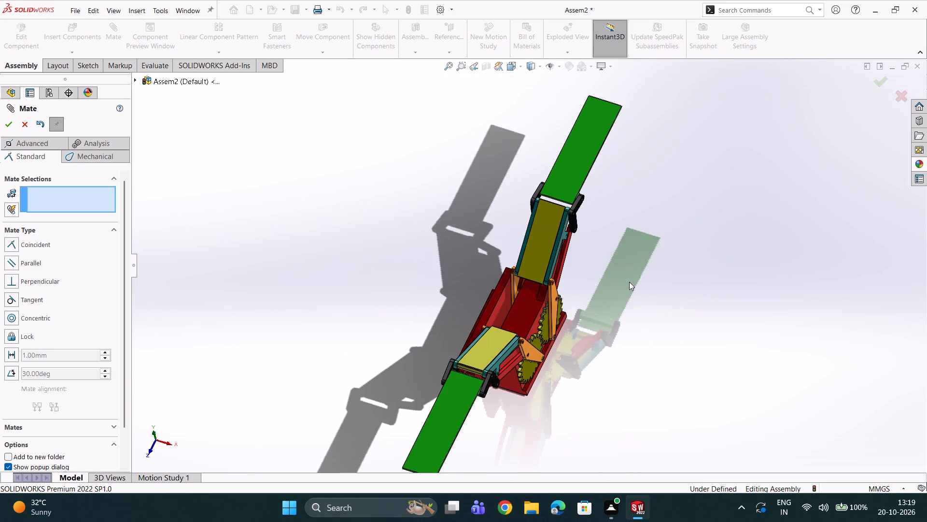
Close the Mate command and turn gear F2<2> slightly to test how the linkage moves.
{"action": "scroll", "coordinate": [597, 293], "scroll_direction": "up", "scroll_amount": 1}
{"action": "middle_click_drag", "start_coordinate": [596, 292], "coordinate": [441, 298]}
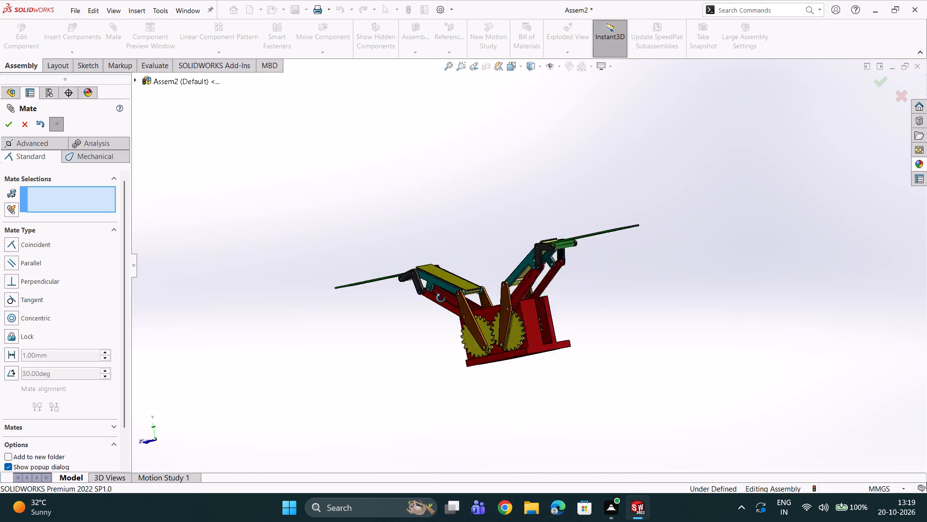
{"action": "middle_click_drag", "start_coordinate": [441, 298], "coordinate": [492, 367]}
{"action": "scroll", "coordinate": [352, 288], "scroll_direction": "down", "scroll_amount": 2}
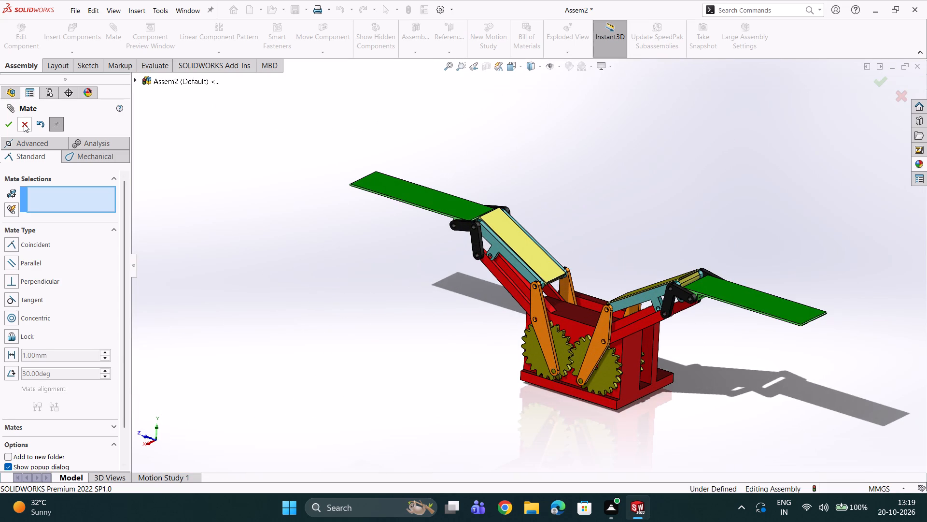
{"action": "double_click", "coordinate": [24, 124]}
{"action": "scroll", "coordinate": [646, 332], "scroll_direction": "down", "scroll_amount": 2}
{"action": "scroll", "coordinate": [597, 362], "scroll_direction": "down", "scroll_amount": 1}
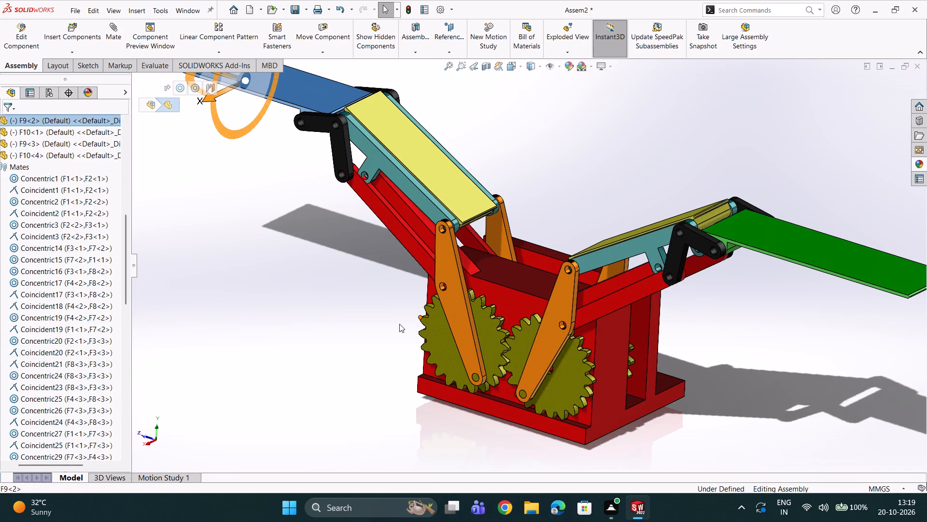
{"action": "left_click", "coordinate": [382, 322]}
{"action": "scroll", "coordinate": [477, 323], "scroll_direction": "down", "scroll_amount": 1}
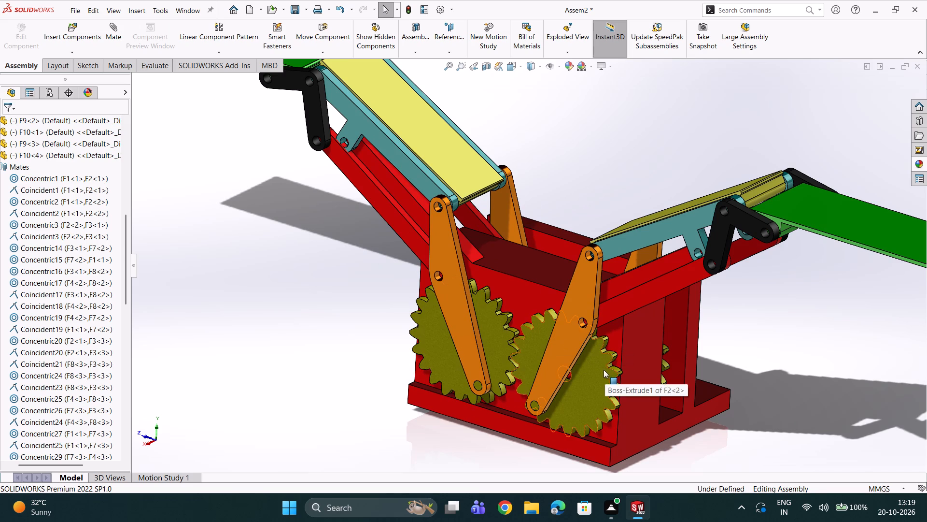
{"action": "left_click", "coordinate": [600, 370]}
{"action": "left_click_drag", "start_coordinate": [600, 370], "coordinate": [600, 391]}
{"action": "left_click", "coordinate": [599, 392]}
{"action": "left_click", "coordinate": [598, 398]}
{"action": "left_click_drag", "start_coordinate": [598, 400], "coordinate": [574, 414]}
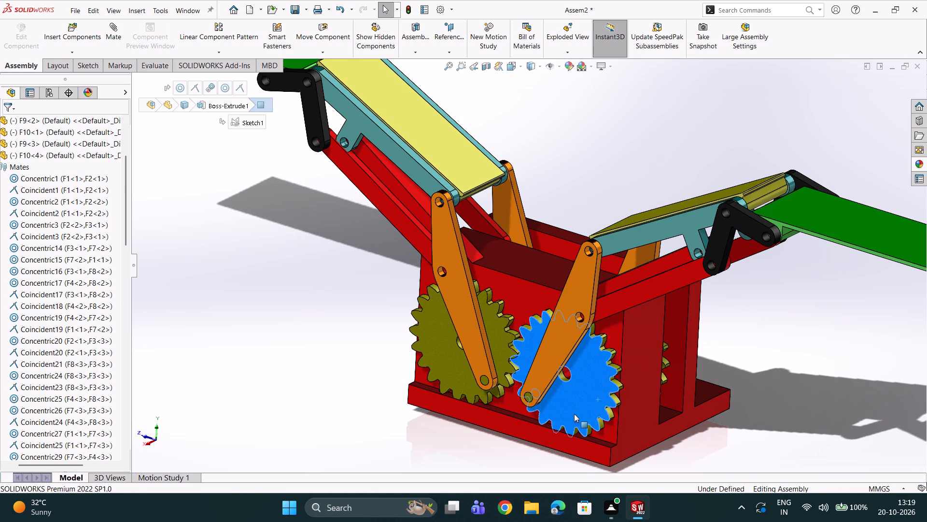
{"action": "left_click", "coordinate": [574, 414]}
{"action": "left_click", "coordinate": [271, 303]}
Save the assembly as FLYING MECHANISAM in the Documents folder.
{"action": "scroll", "coordinate": [296, 289], "scroll_direction": "up", "scroll_amount": 4}
{"action": "scroll", "coordinate": [419, 294], "scroll_direction": "up", "scroll_amount": 1}
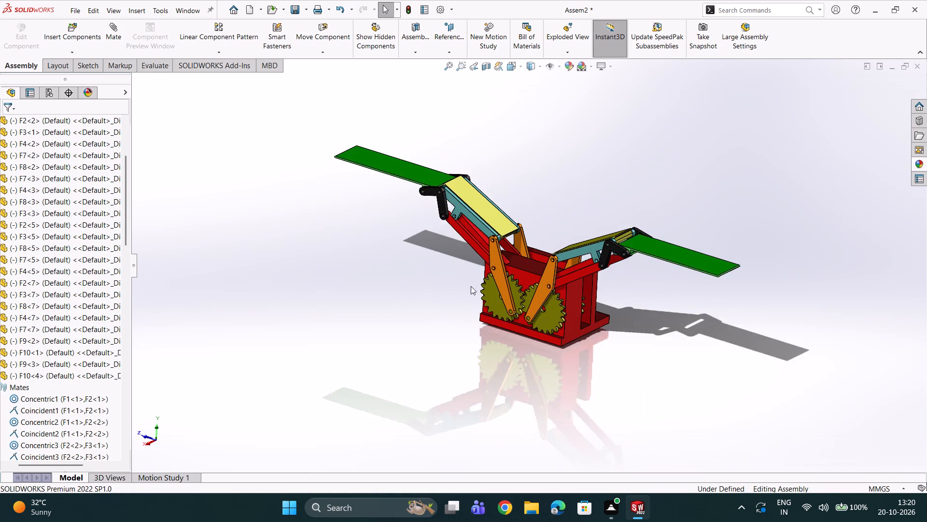
{"action": "scroll", "coordinate": [526, 269], "scroll_direction": "down", "scroll_amount": 3}
{"action": "scroll", "coordinate": [477, 299], "scroll_direction": "up", "scroll_amount": 3}
{"action": "scroll", "coordinate": [547, 236], "scroll_direction": "down", "scroll_amount": 2}
{"action": "middle_click_drag", "start_coordinate": [532, 257], "coordinate": [574, 256]}
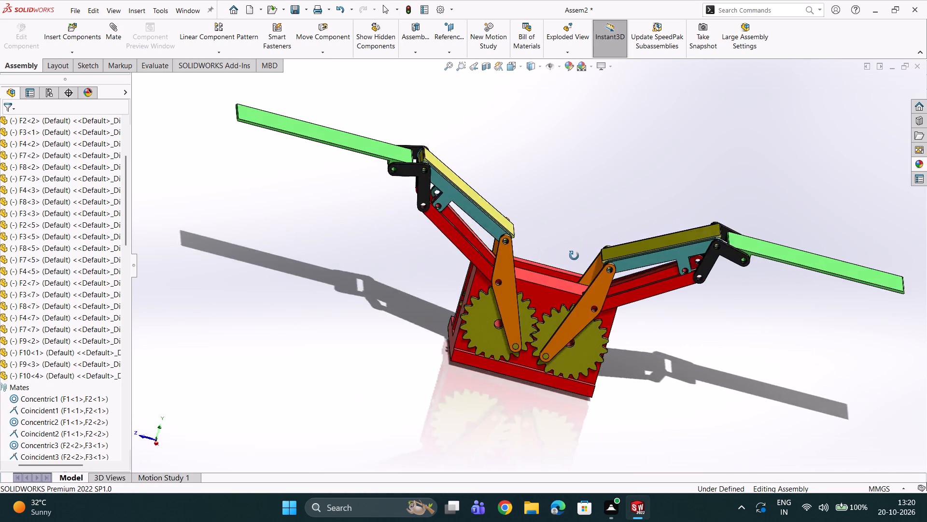
{"action": "middle_click_drag", "start_coordinate": [574, 256], "coordinate": [557, 238]}
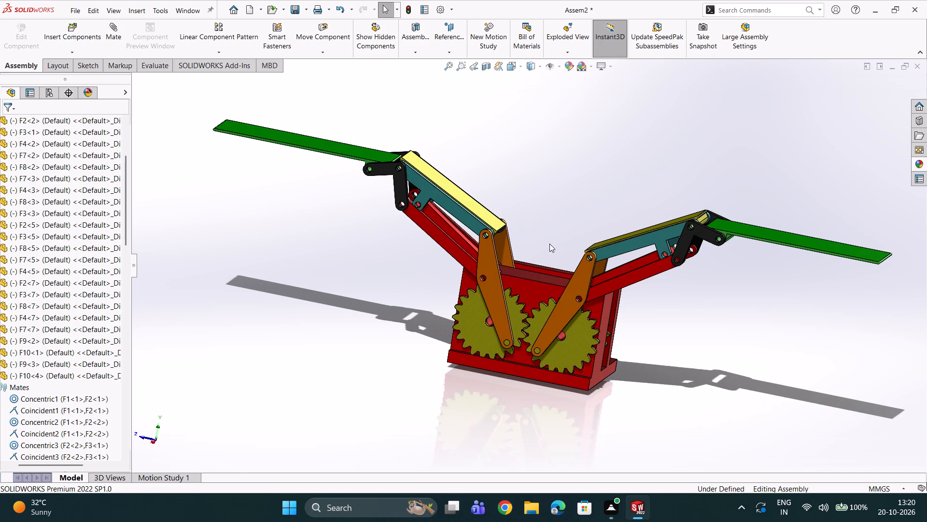
{"action": "key", "text": "ctrl+s"}
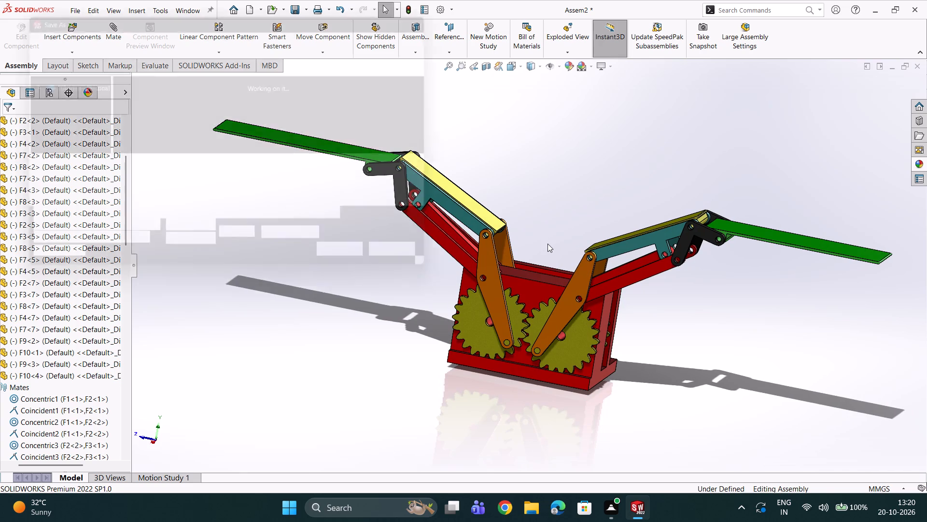
{"action": "type", "text": "FLY"}
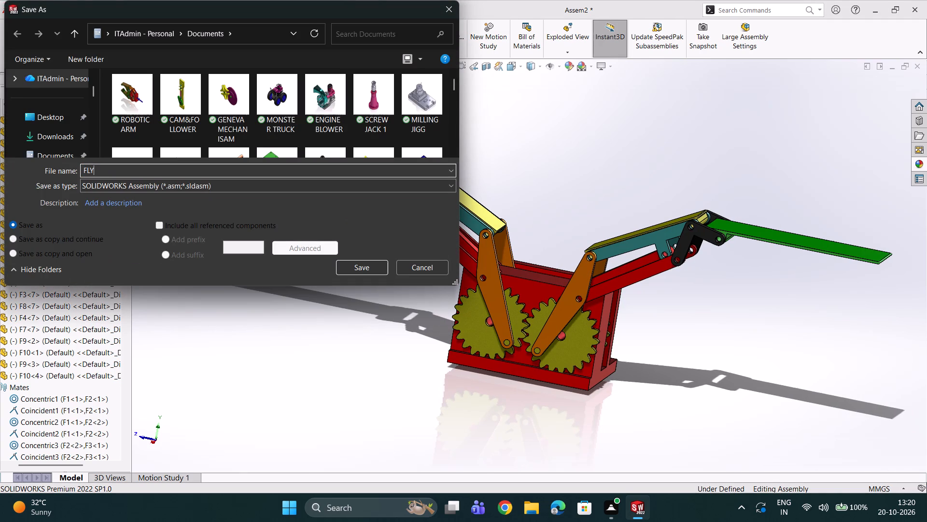
{"action": "type", "text": "ING"}
{"action": "key", "text": "space"}
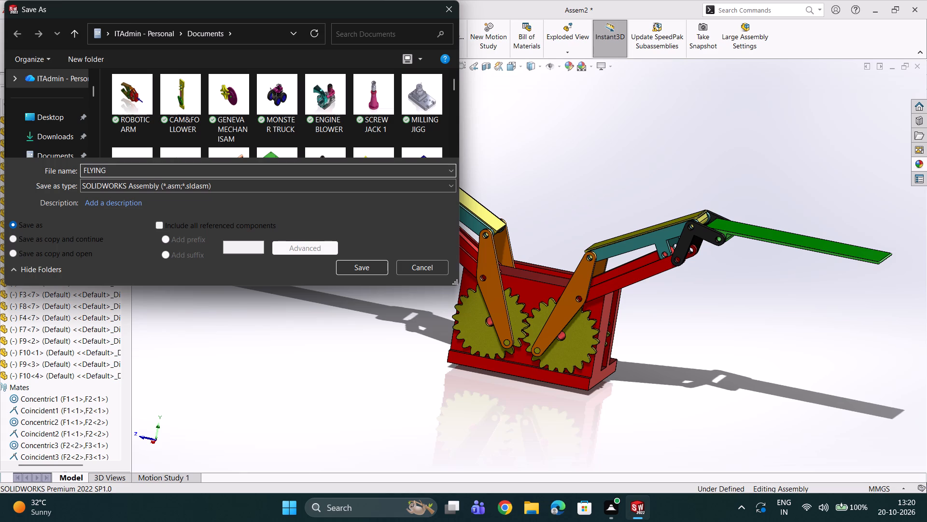
{"action": "type", "text": "MECHANISAM"}
{"action": "key", "text": "Return"}
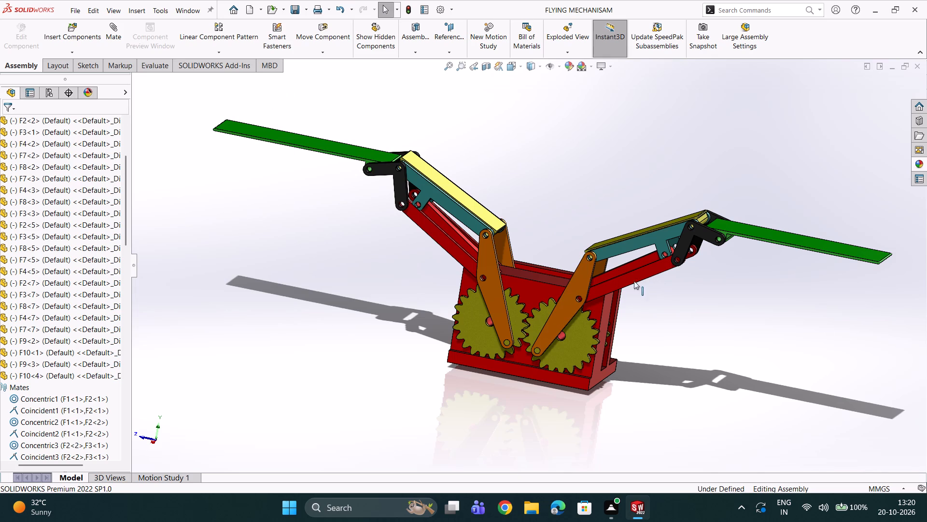
In Motion Study 1, add a constant-speed 100 RPM rotary motor to the front face of gear F2<2>, with its direction reversed.
{"action": "scroll", "coordinate": [588, 287], "scroll_direction": "down", "scroll_amount": 1}
{"action": "scroll", "coordinate": [563, 269], "scroll_direction": "up", "scroll_amount": 1}
{"action": "scroll", "coordinate": [500, 267], "scroll_direction": "up", "scroll_amount": 2}
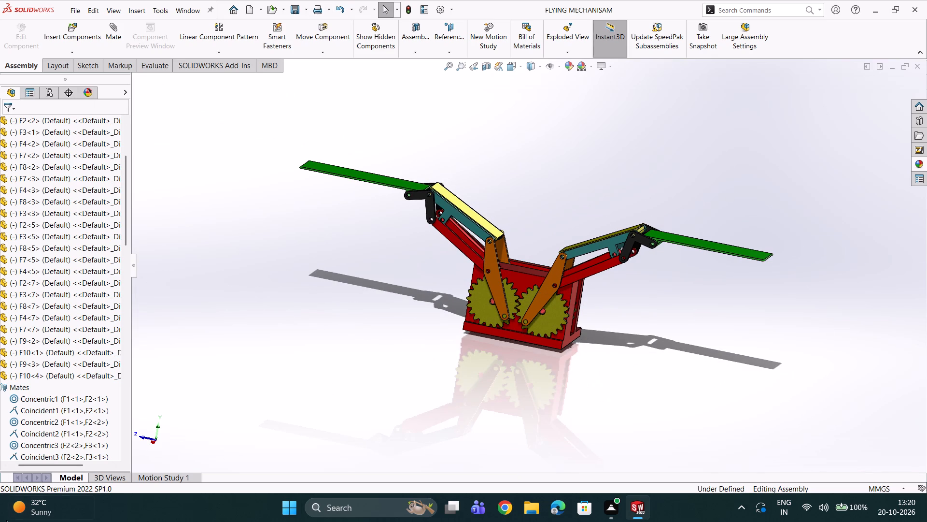
{"action": "double_click", "coordinate": [158, 475]}
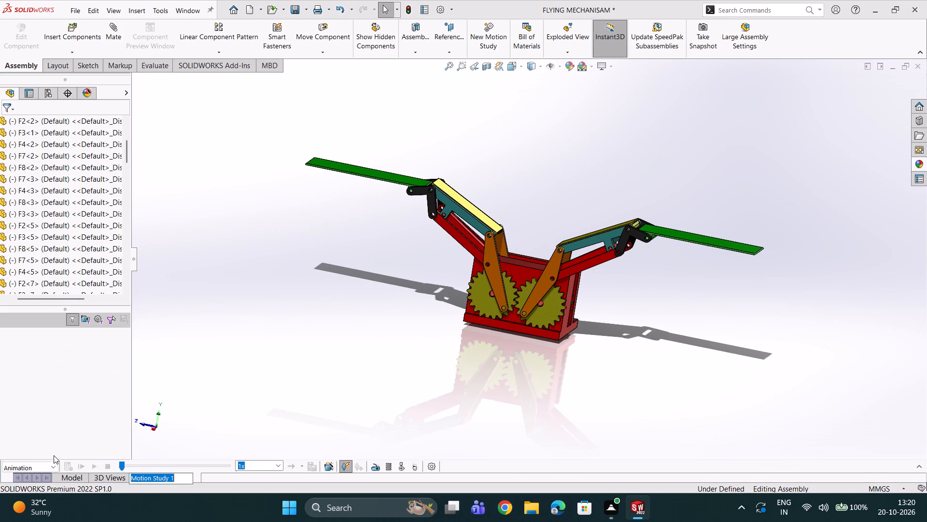
{"action": "left_click", "coordinate": [28, 468]}
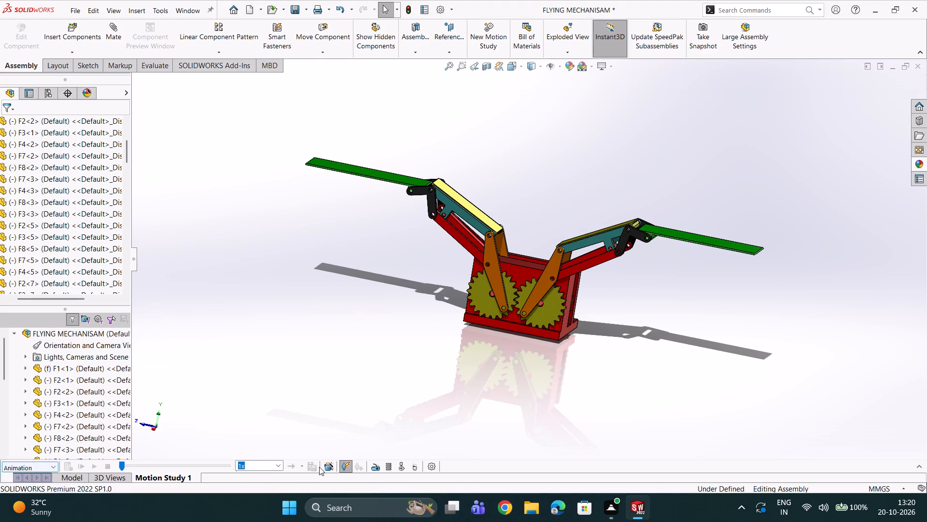
{"action": "left_click", "coordinate": [373, 466]}
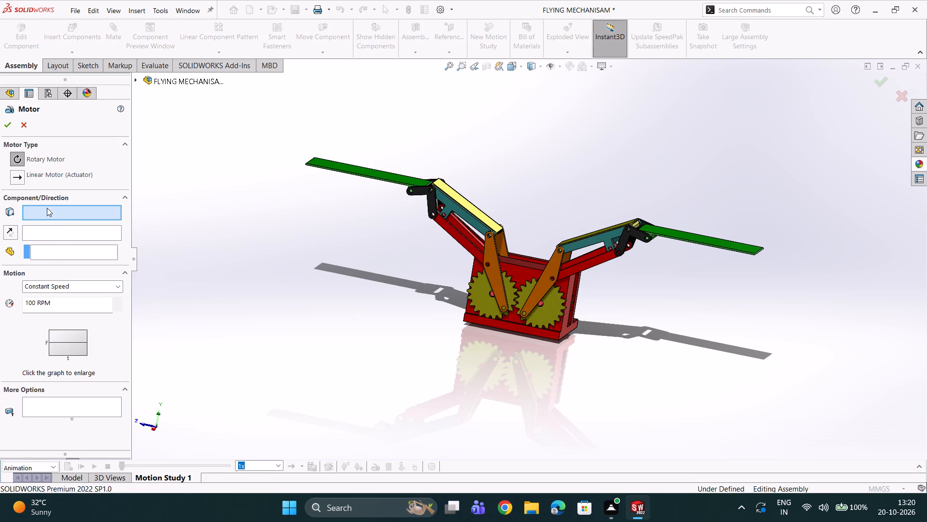
{"action": "scroll", "coordinate": [586, 198], "scroll_direction": "down", "scroll_amount": 1}
{"action": "scroll", "coordinate": [527, 350], "scroll_direction": "down", "scroll_amount": 1}
{"action": "double_click", "coordinate": [540, 324]}
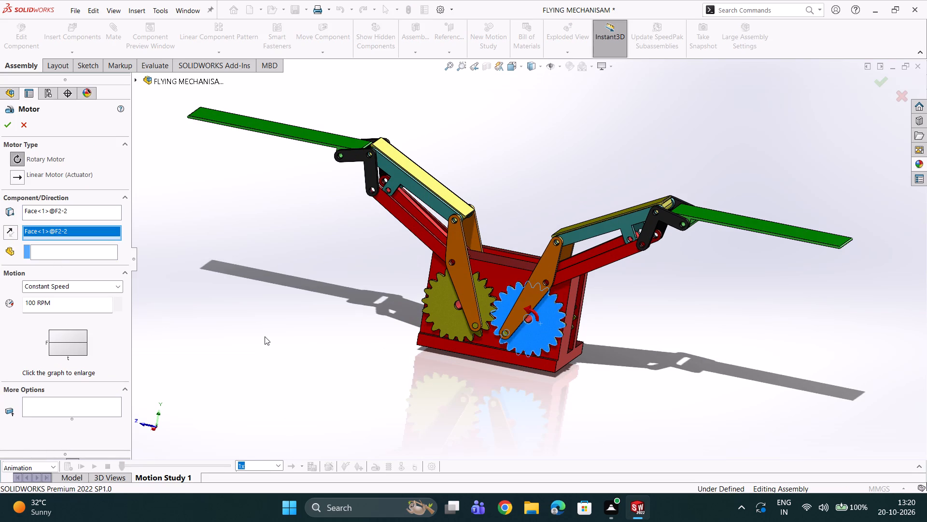
{"action": "left_click", "coordinate": [6, 228]}
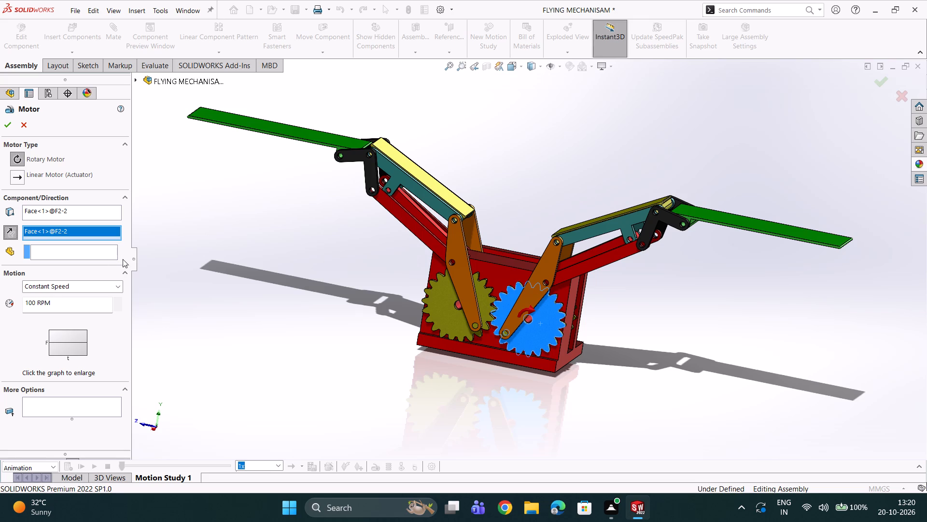
{"action": "double_click", "coordinate": [7, 126]}
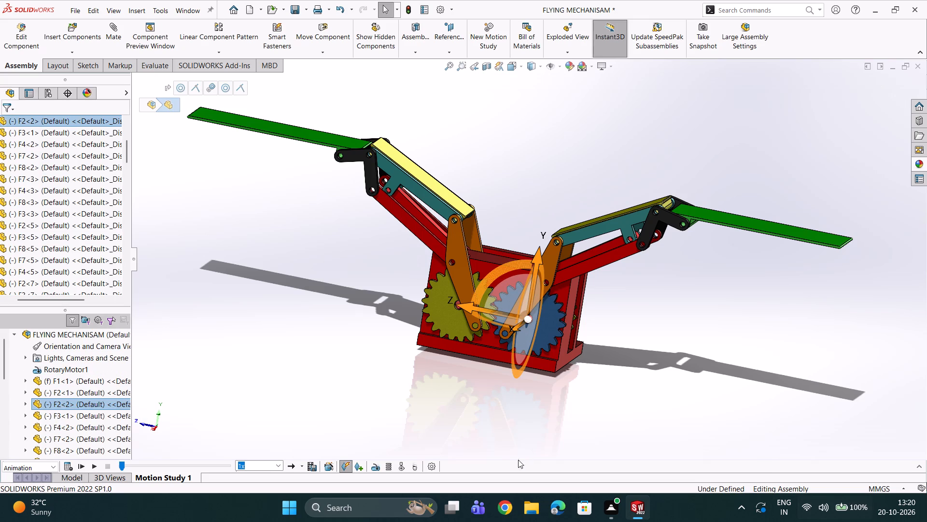
Set the motion study's animation rate to 30 frames per second.
{"action": "left_click", "coordinate": [434, 465]}
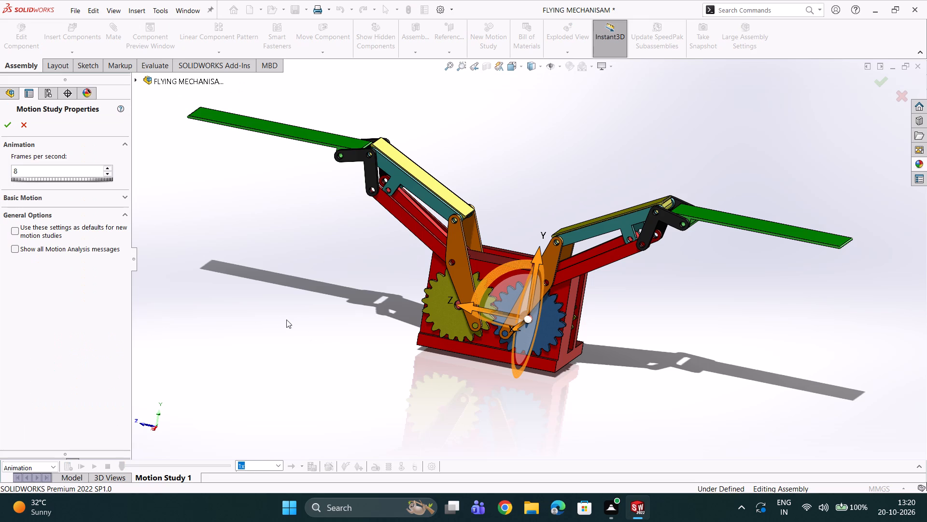
{"action": "double_click", "coordinate": [54, 171]}
{"action": "key", "text": "3"}
{"action": "key", "text": "0"}
{"action": "key", "text": "Return"}
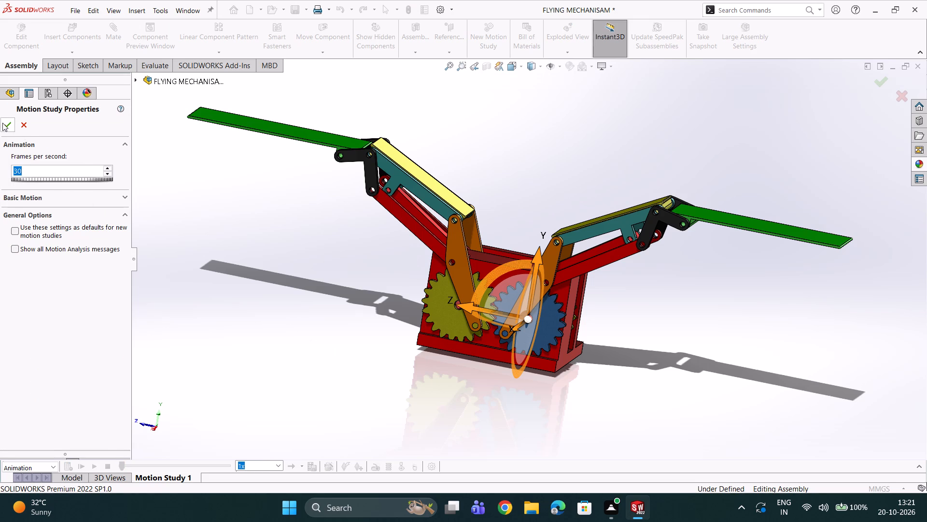
{"action": "left_click", "coordinate": [2, 123]}
Expand the motion study timeline and extend the assembly's end key to about 10 seconds.
{"action": "scroll", "coordinate": [405, 456], "scroll_direction": "down", "scroll_amount": 1}
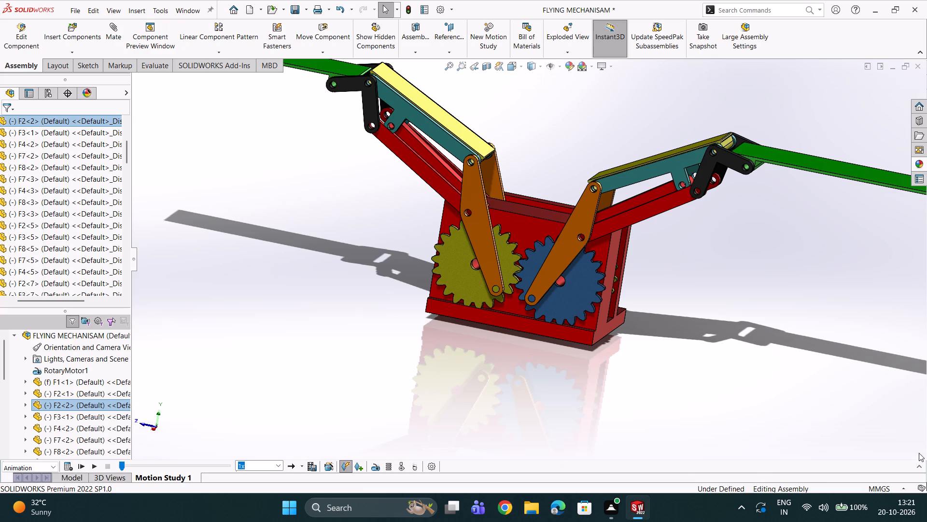
{"action": "left_click", "coordinate": [917, 469]}
{"action": "scroll", "coordinate": [421, 453], "scroll_direction": "down", "scroll_amount": 1}
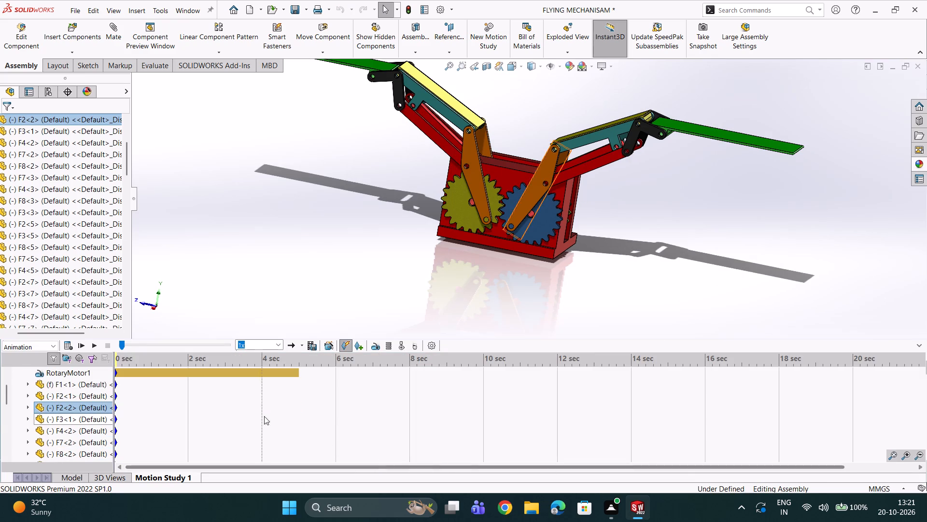
{"action": "scroll", "coordinate": [241, 392], "scroll_direction": "up", "scroll_amount": 3}
{"action": "left_click", "coordinate": [297, 372]}
{"action": "left_click_drag", "start_coordinate": [302, 372], "coordinate": [312, 373]}
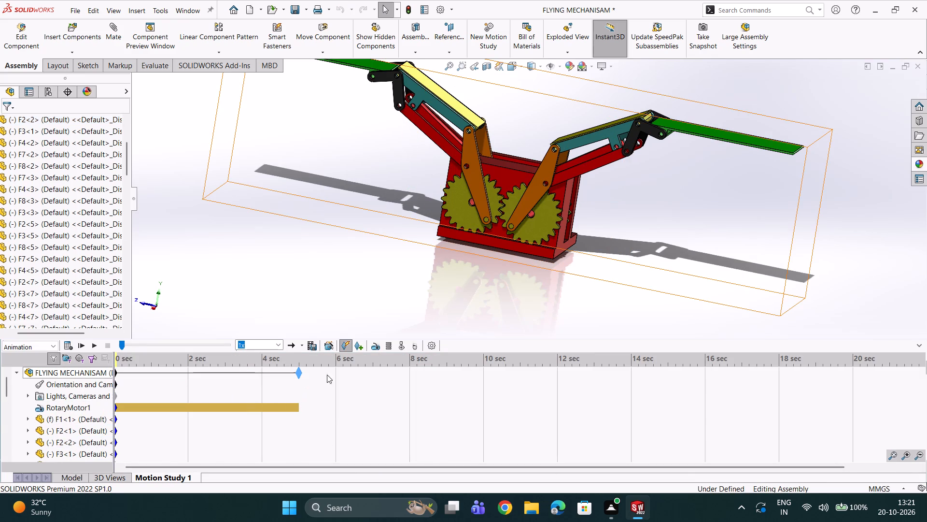
{"action": "left_click", "coordinate": [363, 378]}
{"action": "left_click_drag", "start_coordinate": [366, 379], "coordinate": [459, 388]}
{"action": "left_click", "coordinate": [477, 390]}
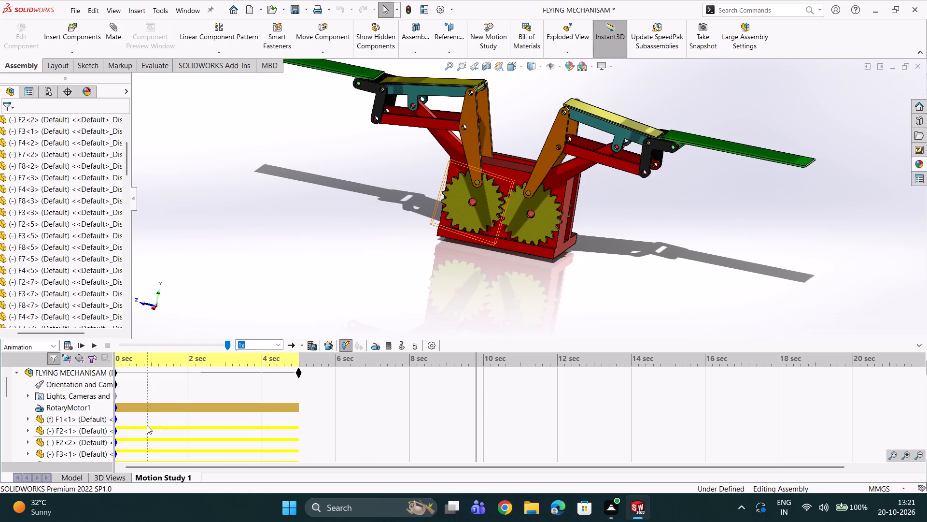
{"action": "left_click_drag", "start_coordinate": [298, 374], "coordinate": [302, 372]}
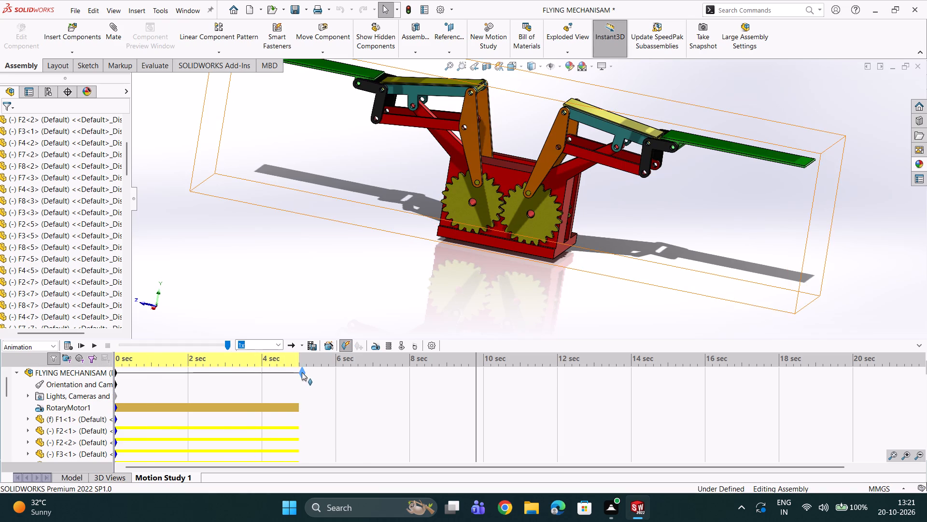
{"action": "left_click_drag", "start_coordinate": [302, 372], "coordinate": [478, 390]}
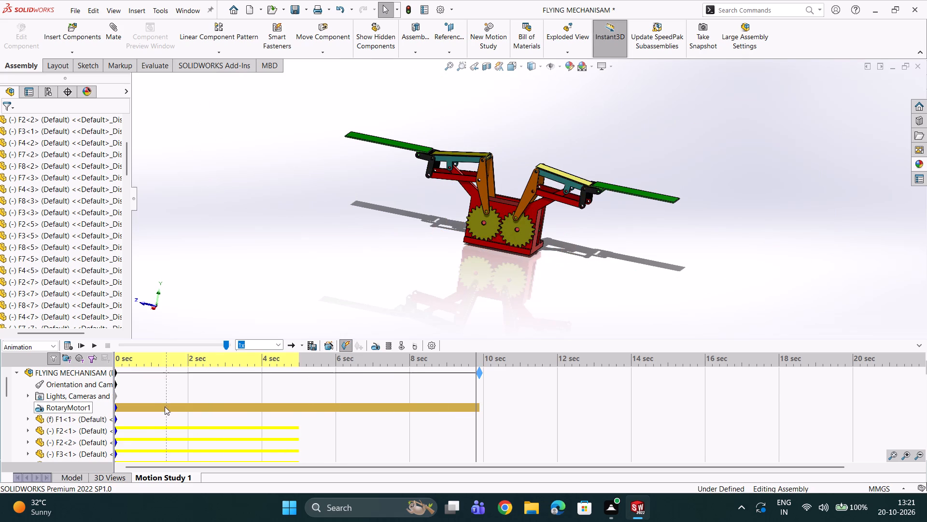
Play the extended motion study from the start.
{"action": "left_click", "coordinate": [78, 346]}
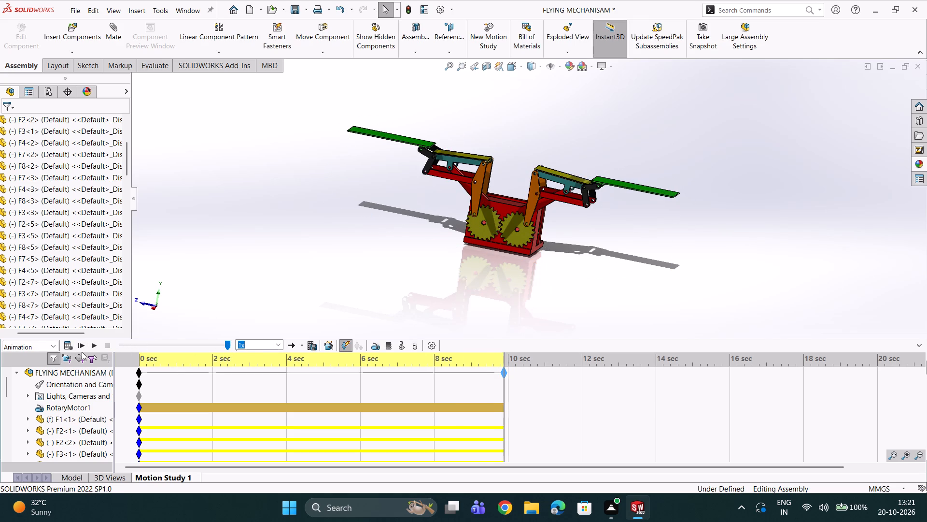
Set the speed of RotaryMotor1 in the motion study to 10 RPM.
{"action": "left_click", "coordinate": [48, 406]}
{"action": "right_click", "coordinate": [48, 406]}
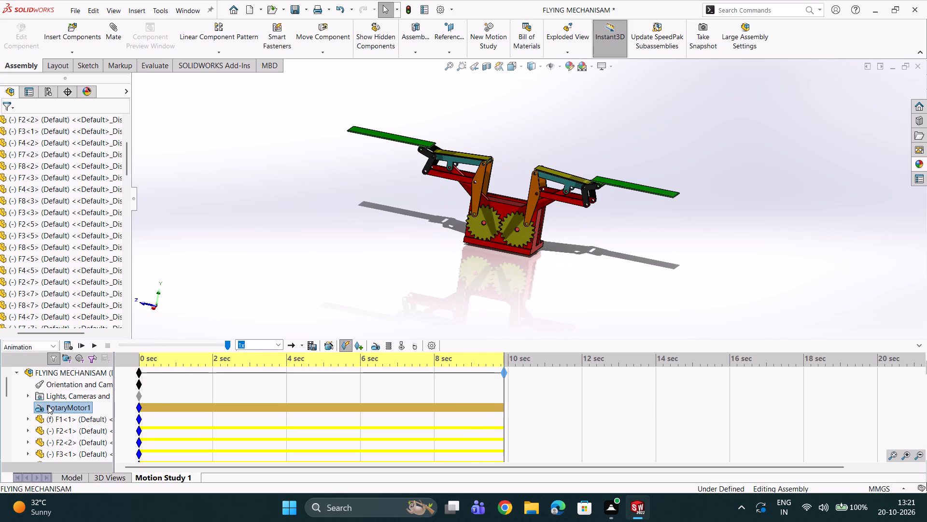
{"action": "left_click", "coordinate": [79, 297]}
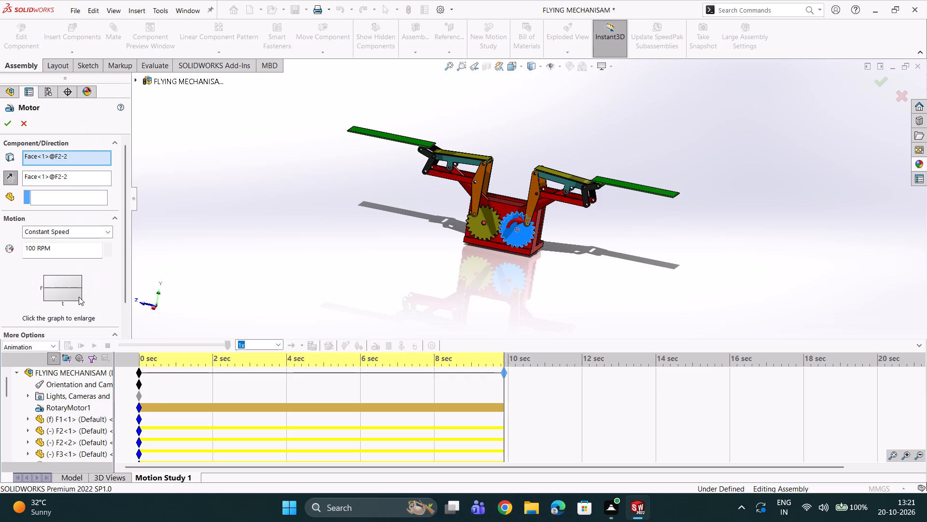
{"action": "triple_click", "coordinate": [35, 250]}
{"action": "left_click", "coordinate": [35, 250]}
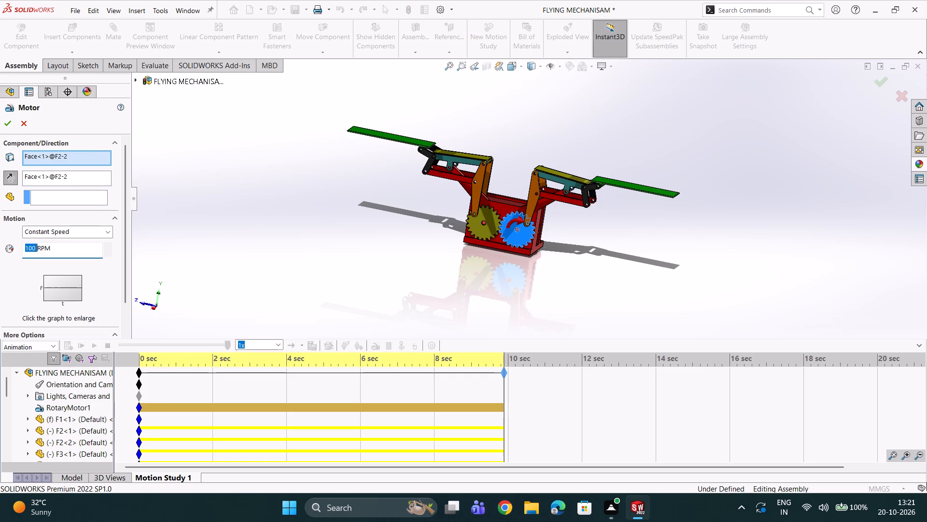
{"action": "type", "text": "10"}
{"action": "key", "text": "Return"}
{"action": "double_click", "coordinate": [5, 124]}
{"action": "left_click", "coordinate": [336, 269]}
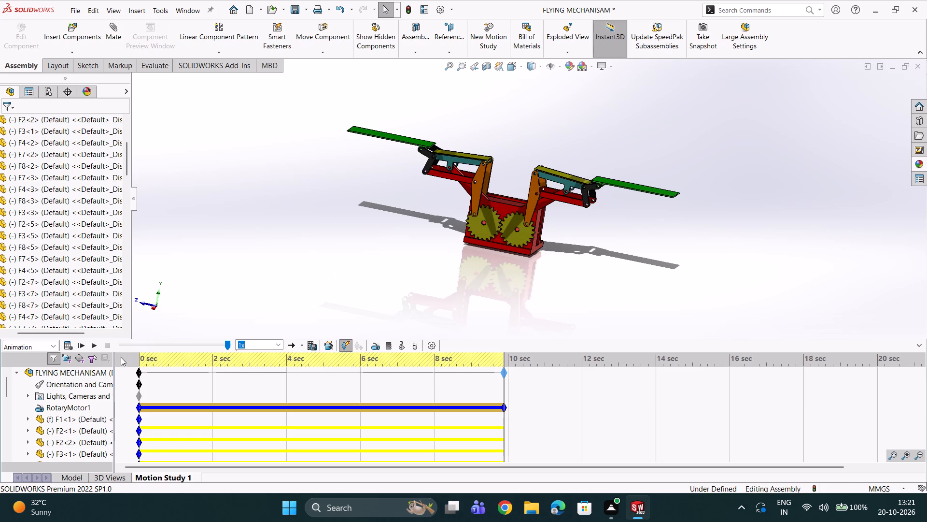
Play the motion study to check the flapping at the new motor speed.
{"action": "left_click", "coordinate": [93, 346]}
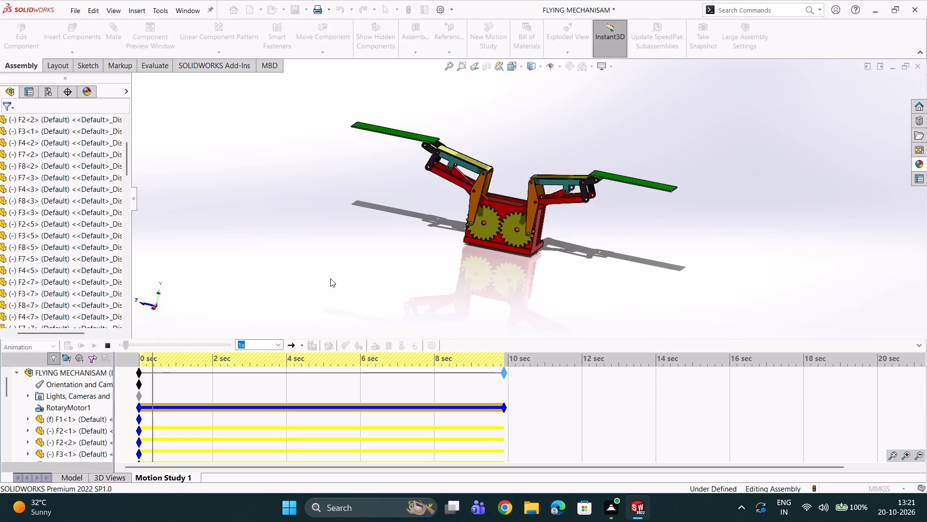
Edit RotaryMotor1 and set its constant speed to 5 RPM.
{"action": "left_click", "coordinate": [40, 409]}
{"action": "right_click", "coordinate": [40, 409]}
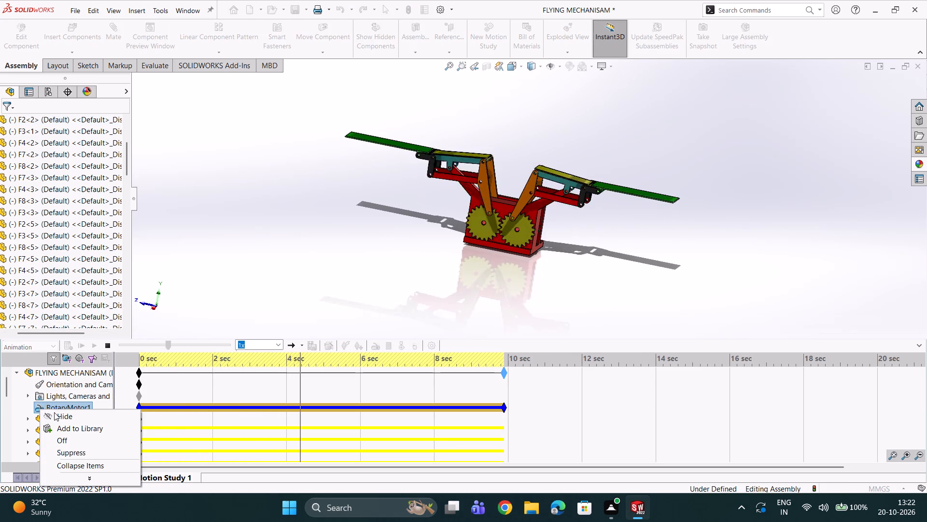
{"action": "left_click", "coordinate": [42, 405]}
{"action": "left_click", "coordinate": [42, 405]}
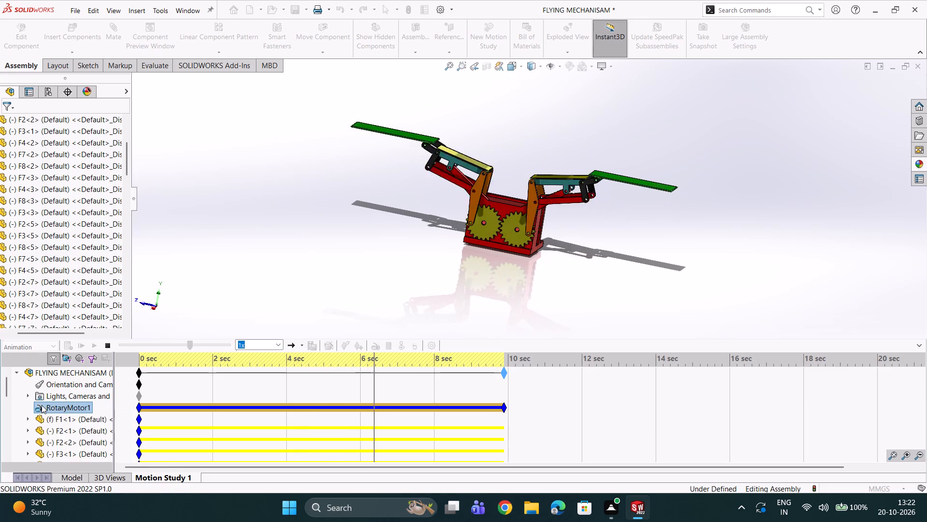
{"action": "left_click", "coordinate": [42, 405]}
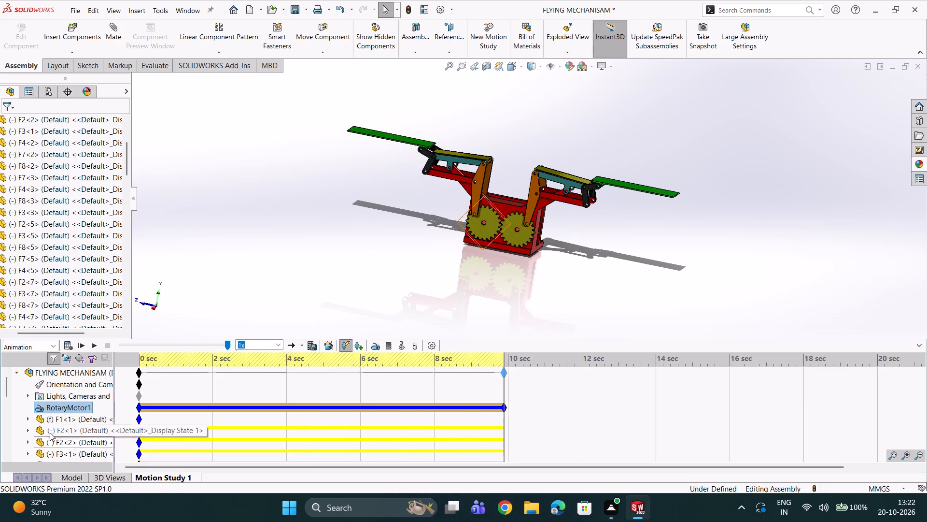
{"action": "left_click", "coordinate": [54, 411]}
{"action": "right_click", "coordinate": [54, 411]}
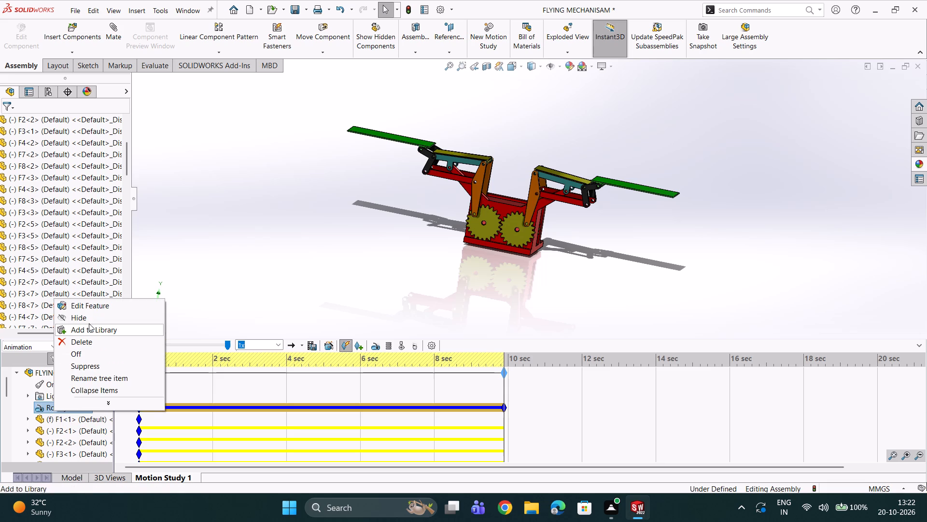
{"action": "left_click", "coordinate": [88, 307]}
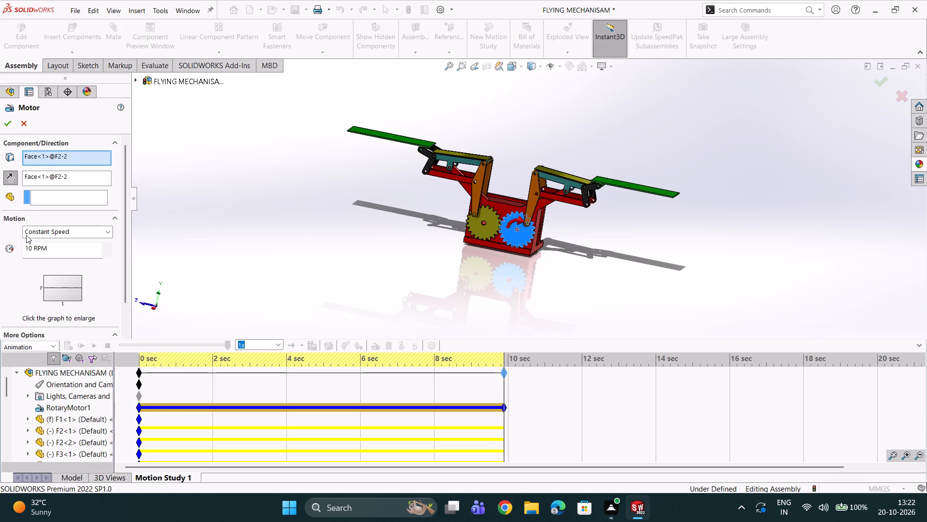
{"action": "double_click", "coordinate": [48, 248]}
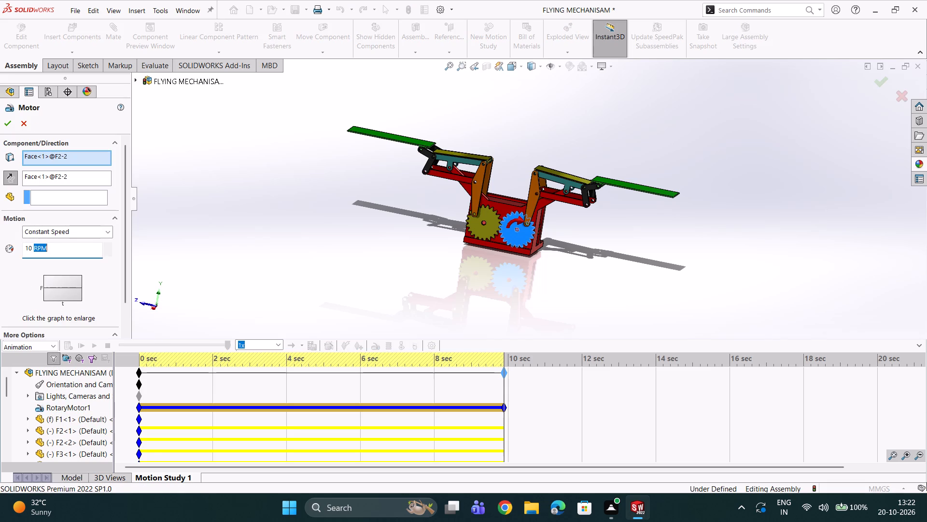
{"action": "left_click", "coordinate": [48, 248]}
{"action": "left_click", "coordinate": [29, 246]}
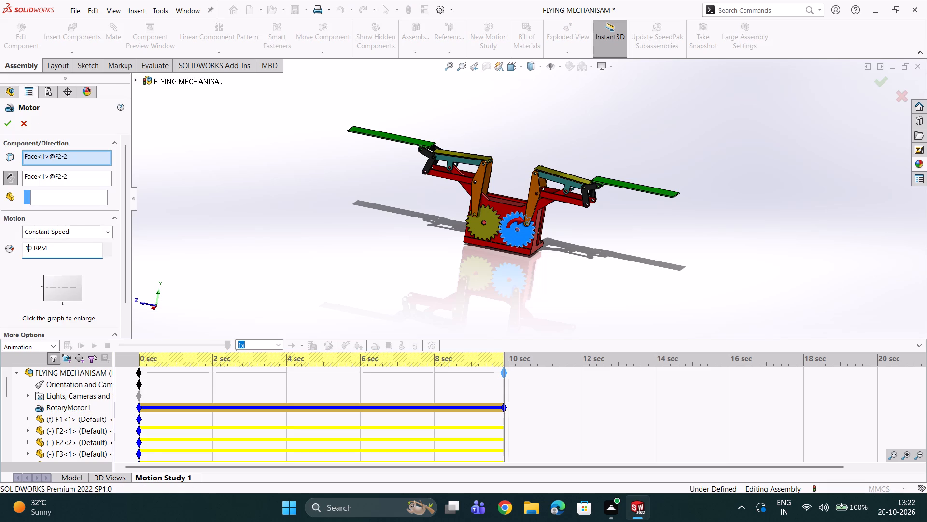
{"action": "left_click", "coordinate": [31, 247]}
{"action": "left_click", "coordinate": [31, 247]}
{"action": "key", "text": "5"}
{"action": "key", "text": "Return"}
{"action": "left_click", "coordinate": [7, 128]}
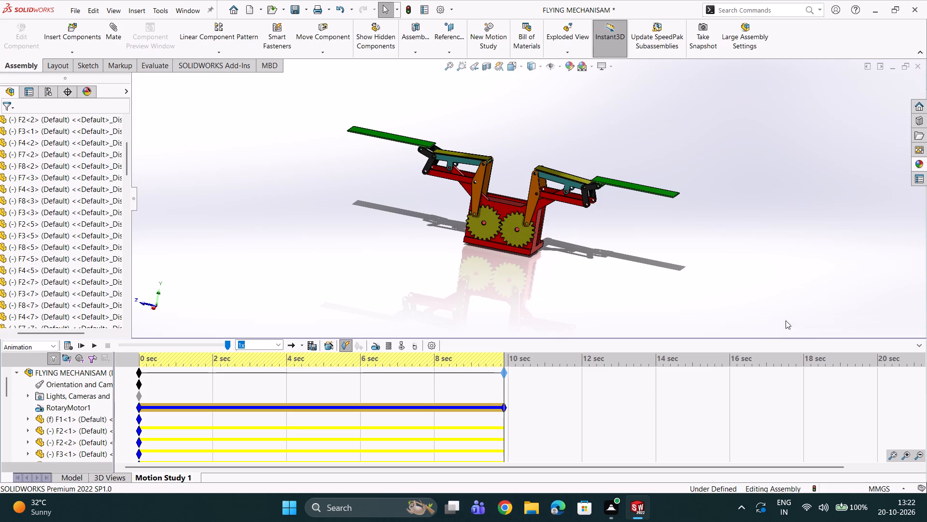
Set the motion study's playback speed to 0.5x.
{"action": "left_click", "coordinate": [280, 344]}
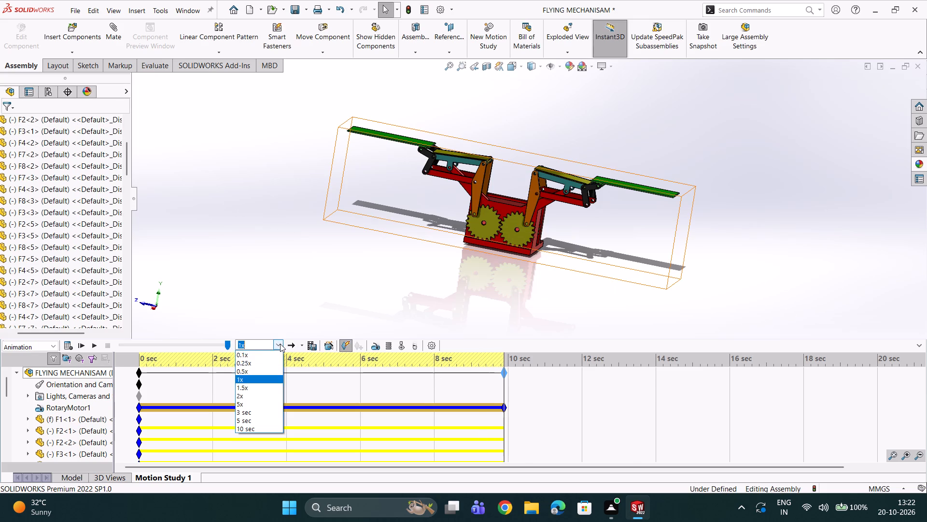
{"action": "left_click", "coordinate": [254, 369]}
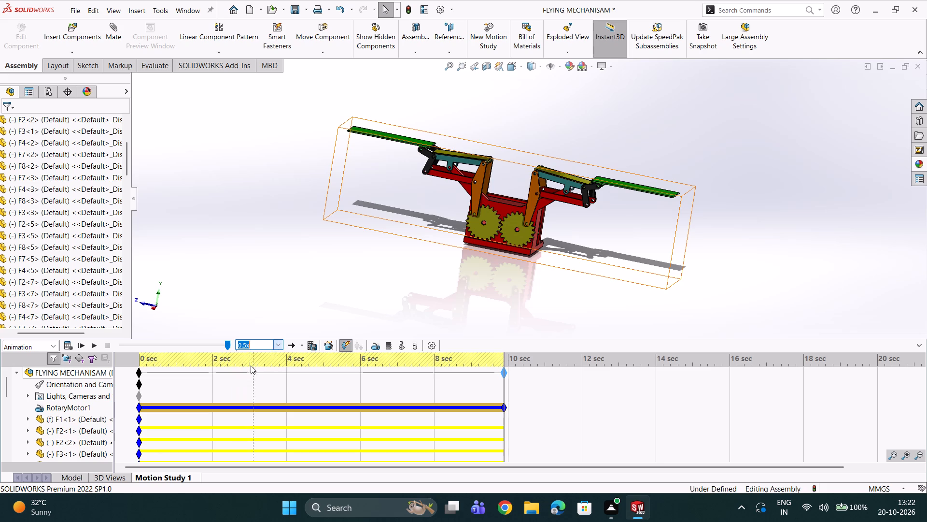
Play the motion study at half speed and examine how the gears and arms move up close.
{"action": "double_click", "coordinate": [91, 344]}
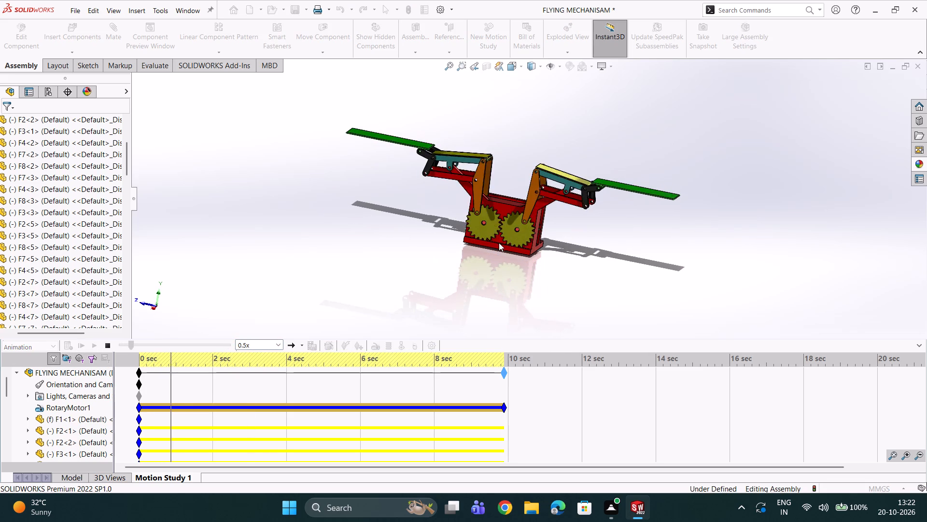
{"action": "scroll", "coordinate": [520, 232], "scroll_direction": "down", "scroll_amount": 2}
{"action": "scroll", "coordinate": [530, 175], "scroll_direction": "up", "scroll_amount": 2}
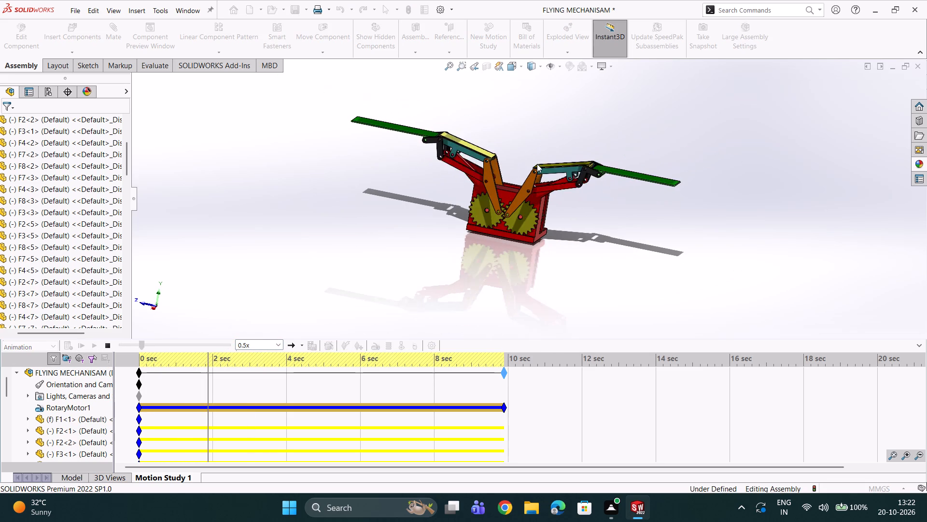
{"action": "scroll", "coordinate": [618, 169], "scroll_direction": "down", "scroll_amount": 1}
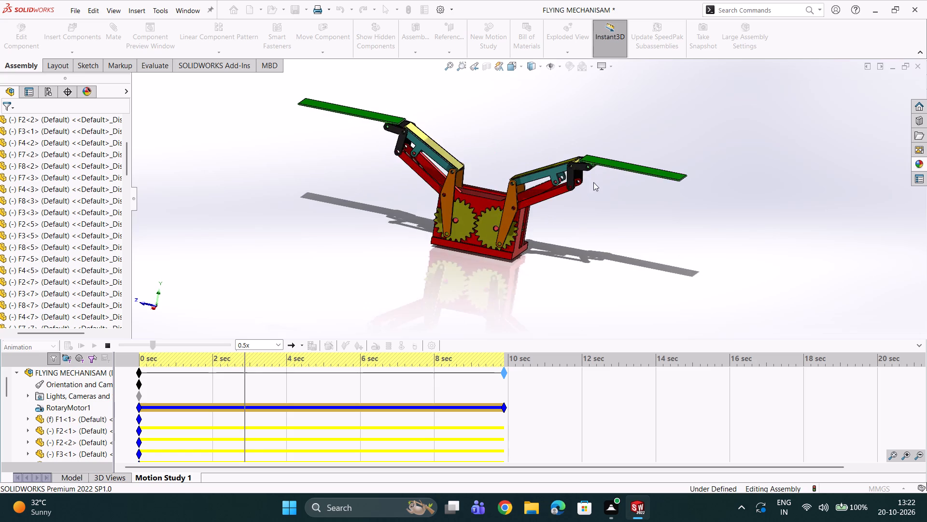
{"action": "scroll", "coordinate": [583, 174], "scroll_direction": "down", "scroll_amount": 4}
{"action": "scroll", "coordinate": [526, 165], "scroll_direction": "up", "scroll_amount": 2}
{"action": "scroll", "coordinate": [374, 205], "scroll_direction": "up", "scroll_amount": 2}
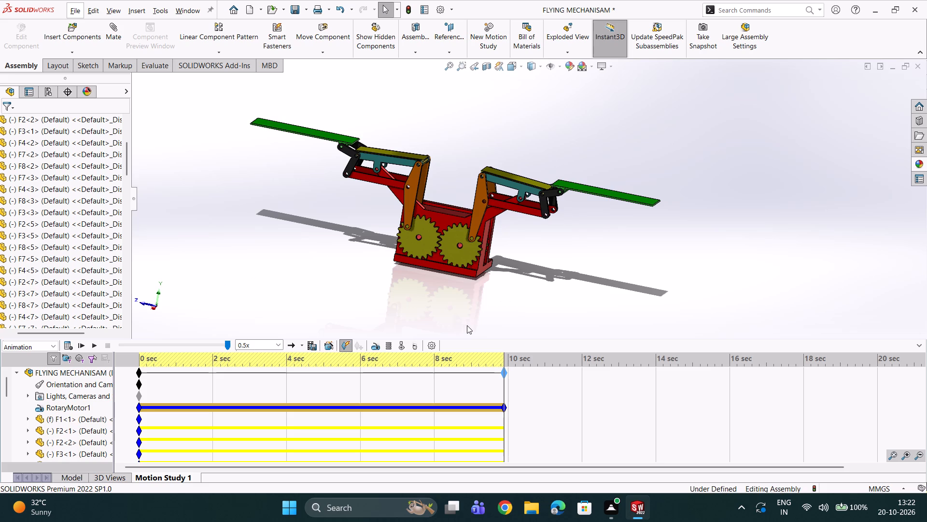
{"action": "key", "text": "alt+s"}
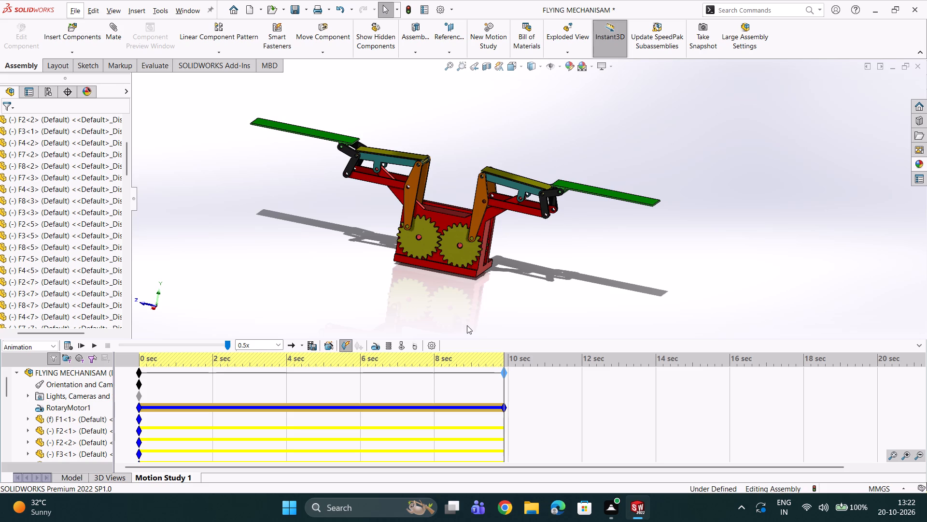
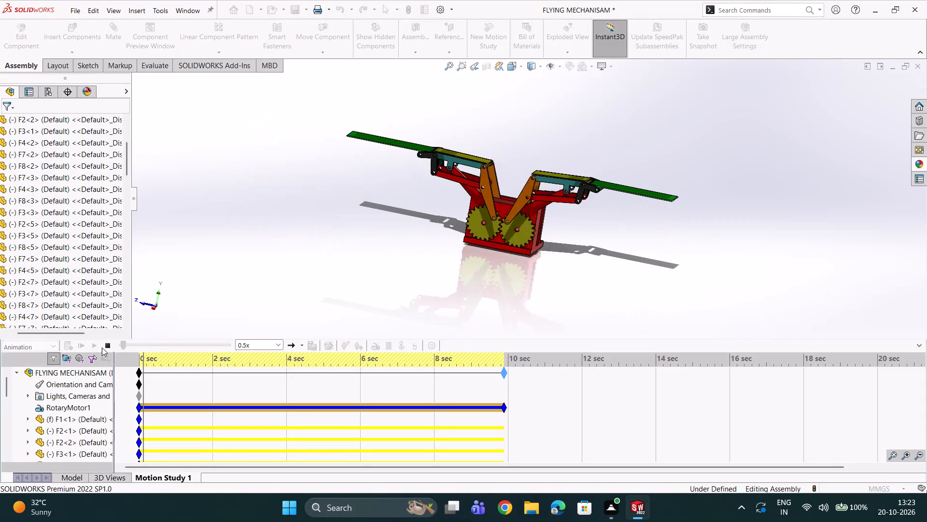
Set the motion study playback speed to 0.25x and play the flapping mechanism animation again.
{"action": "left_click", "coordinate": [279, 343]}
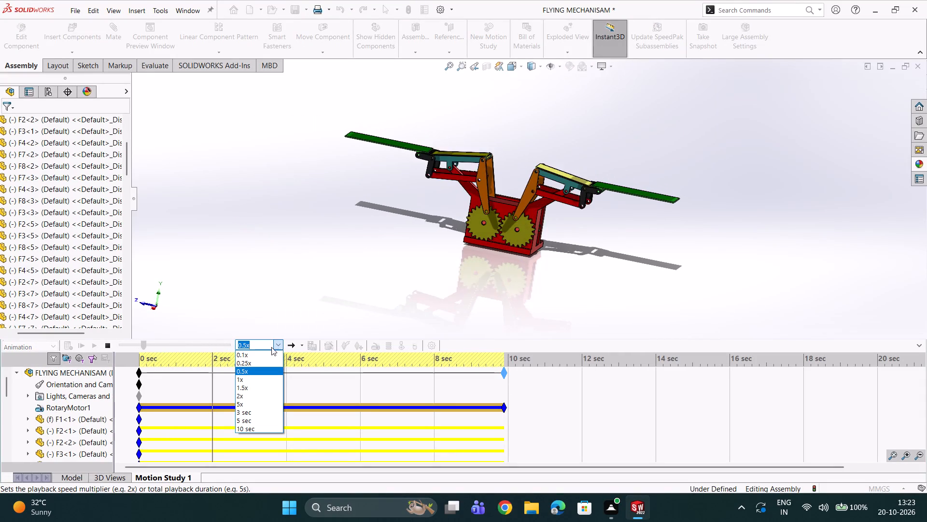
{"action": "left_click", "coordinate": [258, 363]}
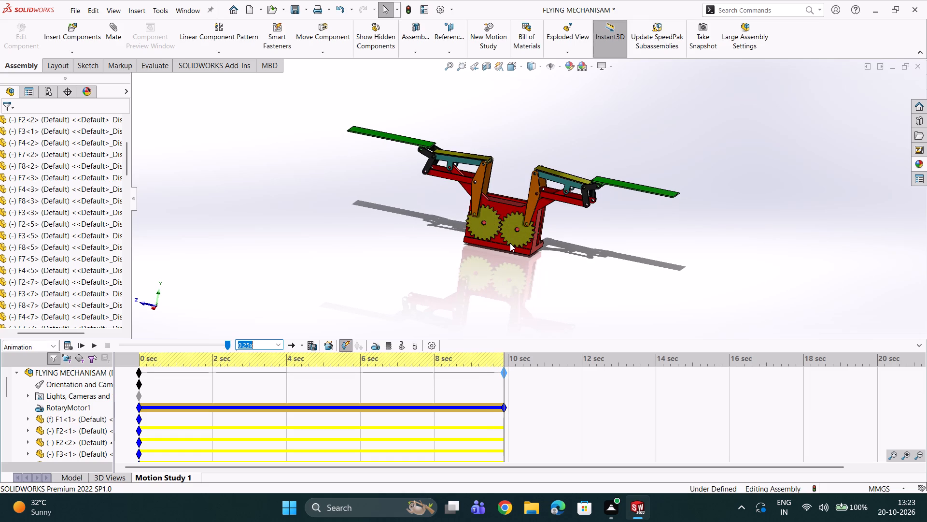
{"action": "left_click", "coordinate": [98, 347]}
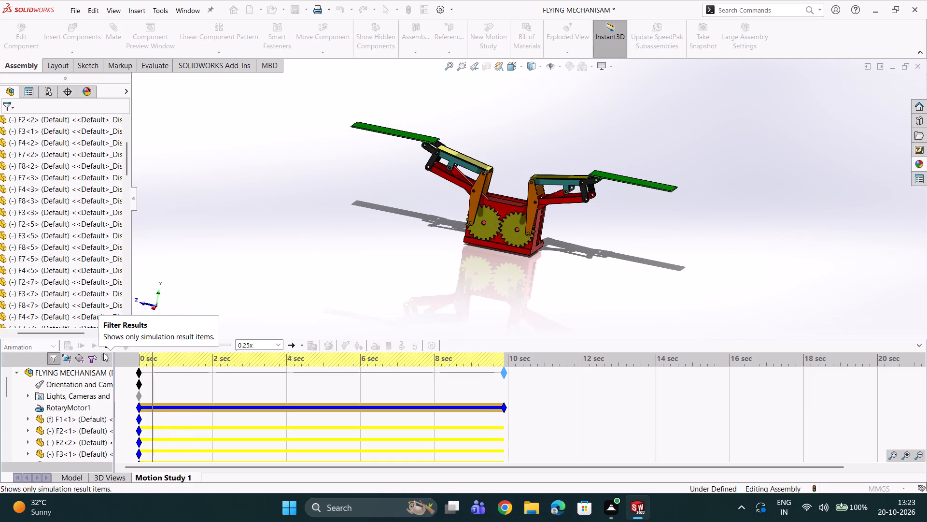
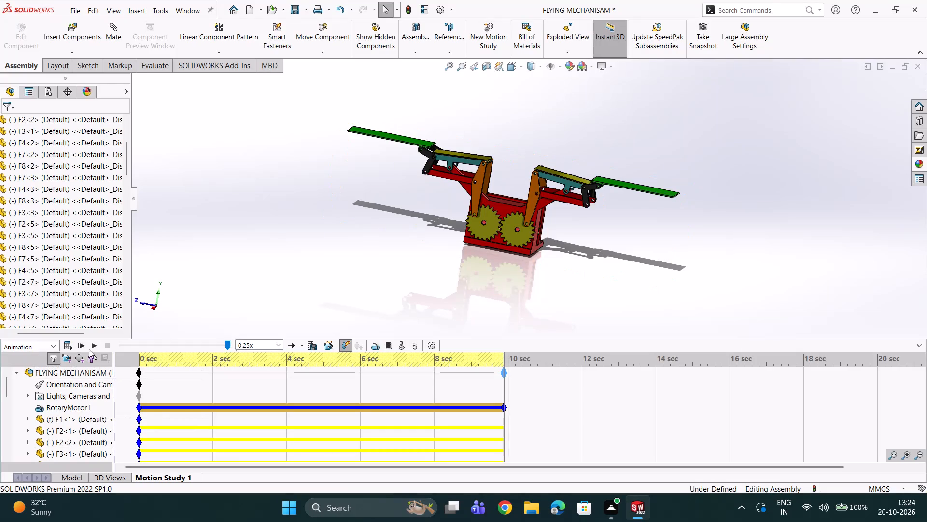
Replay the flying mechanism's motion study animation twice at 0.25x speed to examine the gear and wing movement.
{"action": "left_click", "coordinate": [90, 345]}
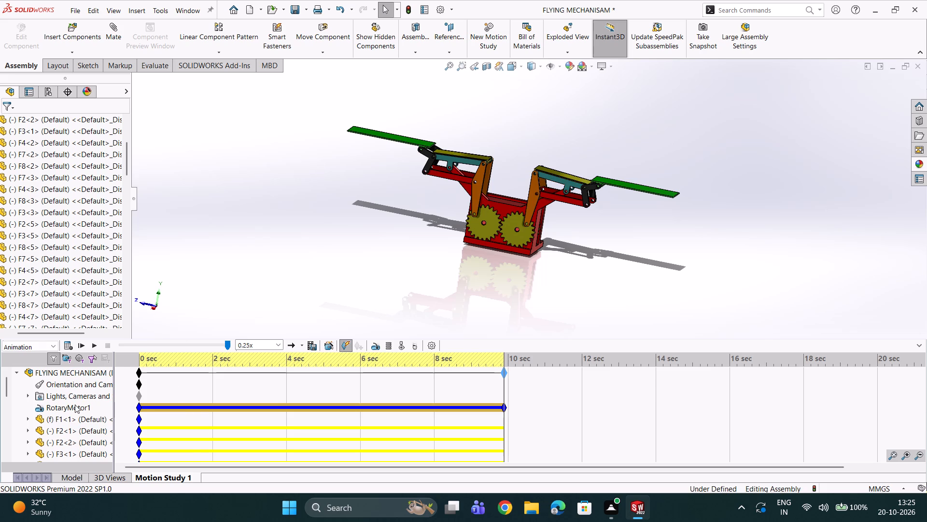
{"action": "left_click", "coordinate": [93, 342]}
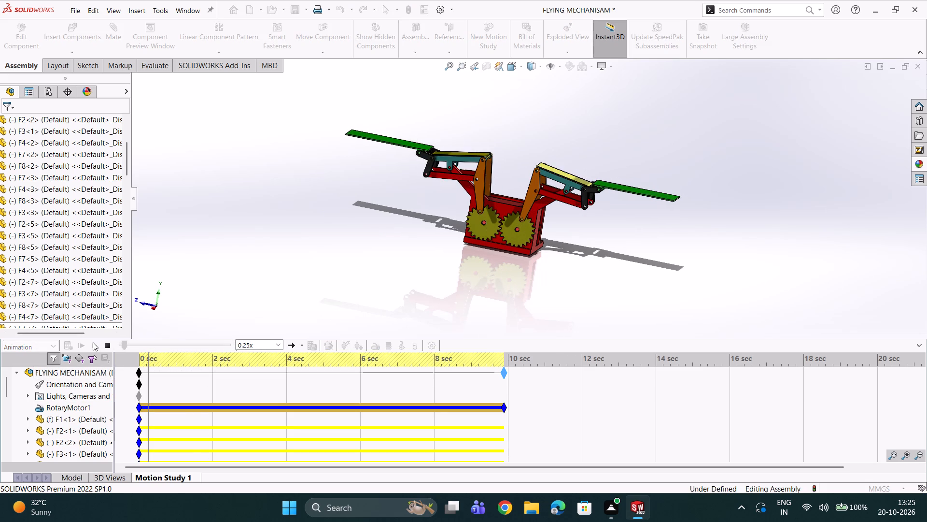
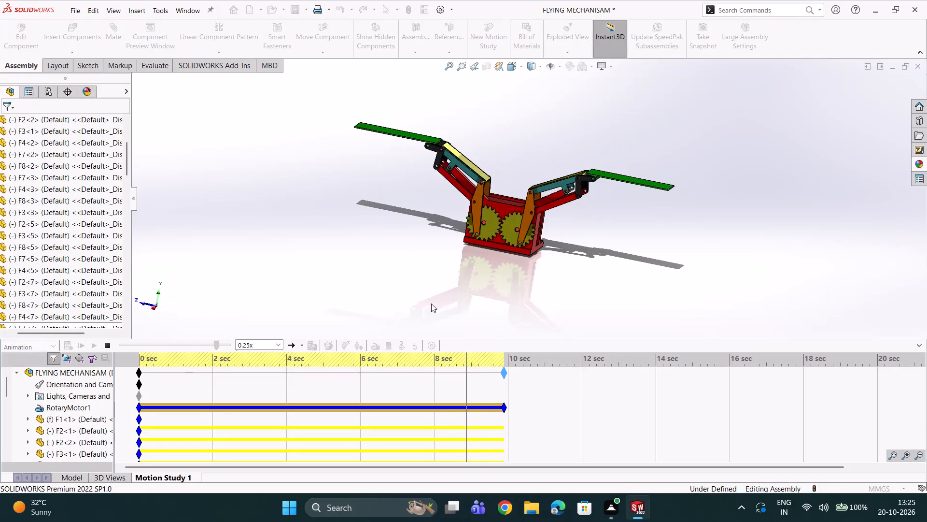
Examine the meshing teeth of the two gears up close on the flying mechanism's red base.
{"action": "scroll", "coordinate": [457, 298], "scroll_direction": "up", "scroll_amount": 2}
{"action": "scroll", "coordinate": [512, 230], "scroll_direction": "down", "scroll_amount": 11}
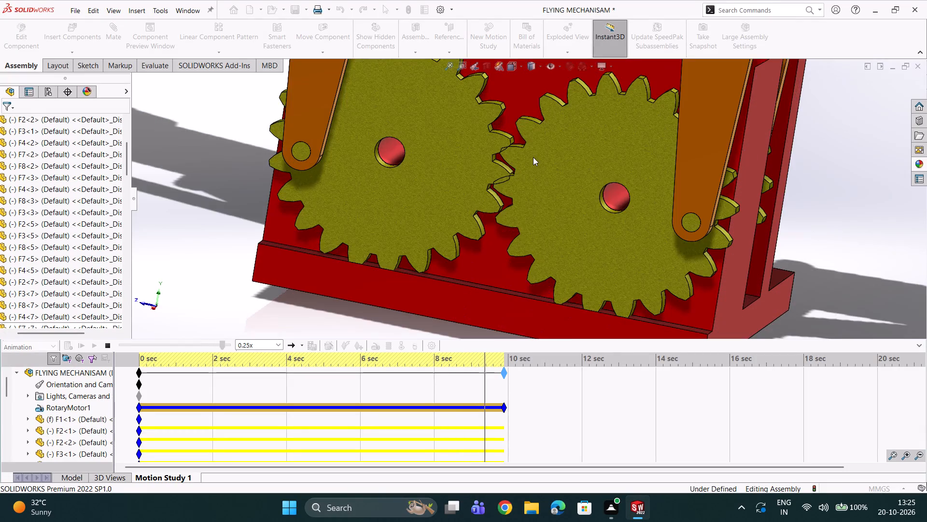
{"action": "scroll", "coordinate": [532, 158], "scroll_direction": "down", "scroll_amount": 2}
{"action": "scroll", "coordinate": [516, 168], "scroll_direction": "up", "scroll_amount": 2}
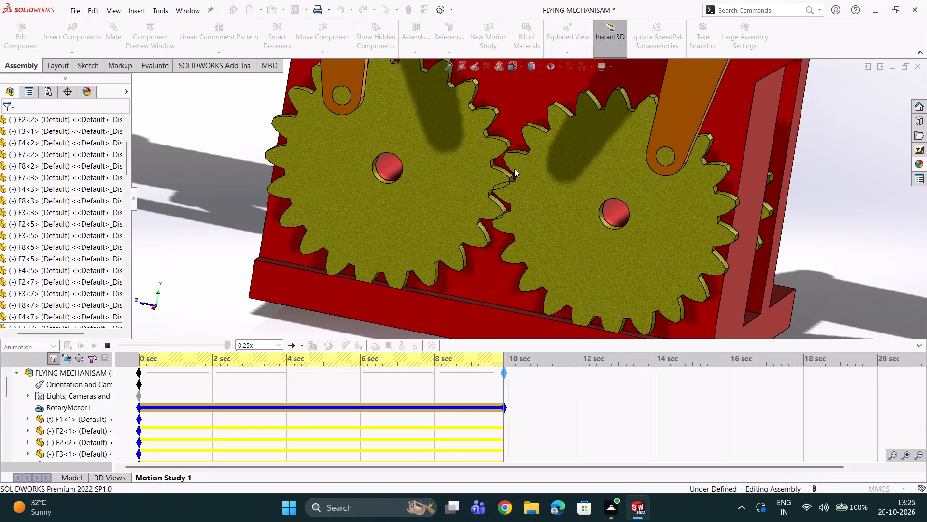
{"action": "scroll", "coordinate": [514, 169], "scroll_direction": "up", "scroll_amount": 6}
{"action": "scroll", "coordinate": [563, 169], "scroll_direction": "up", "scroll_amount": 2}
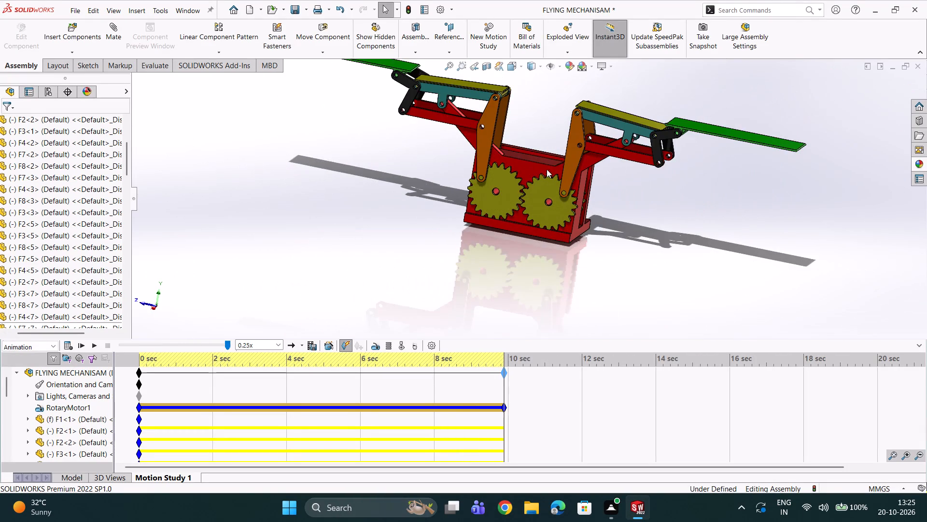
{"action": "scroll", "coordinate": [538, 172], "scroll_direction": "down", "scroll_amount": 5}
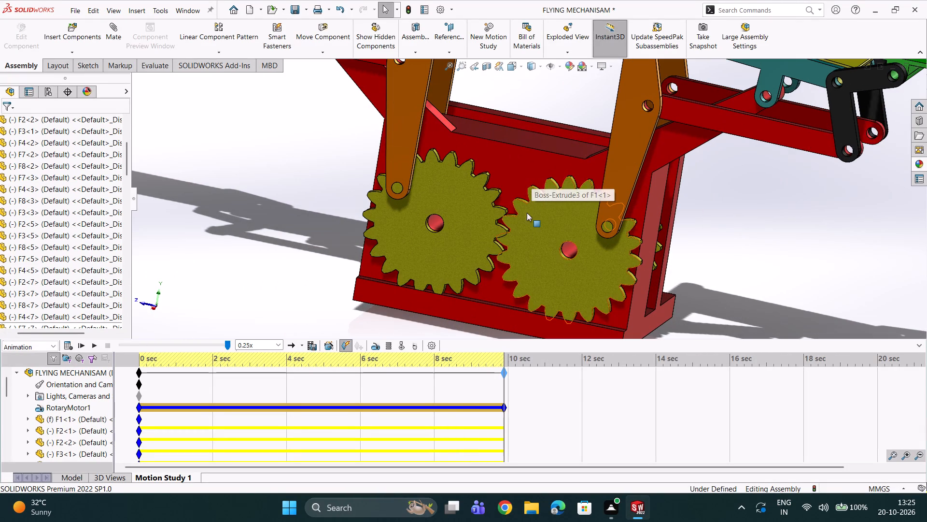
{"action": "left_click", "coordinate": [532, 220]}
{"action": "left_click_drag", "start_coordinate": [531, 224], "coordinate": [531, 239]}
{"action": "left_click", "coordinate": [530, 238]}
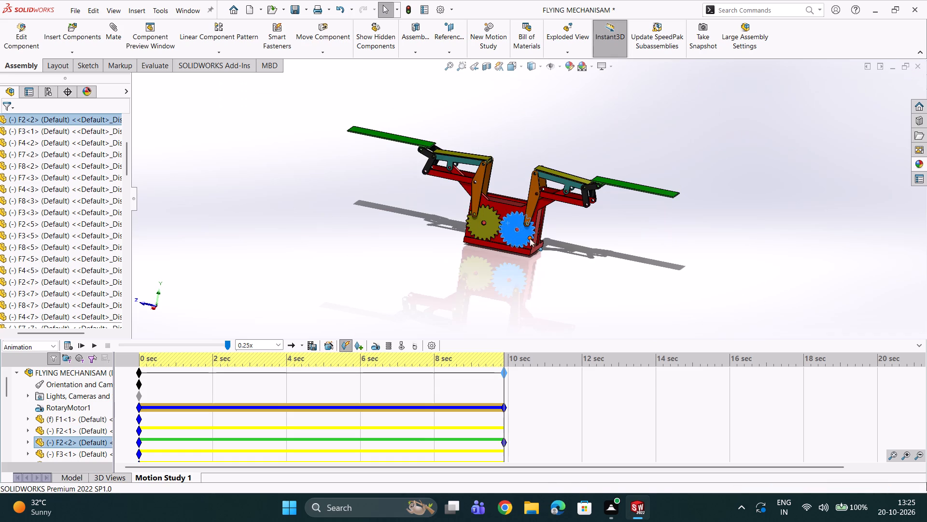
{"action": "left_click", "coordinate": [437, 238]}
{"action": "scroll", "coordinate": [533, 224], "scroll_direction": "down", "scroll_amount": 3}
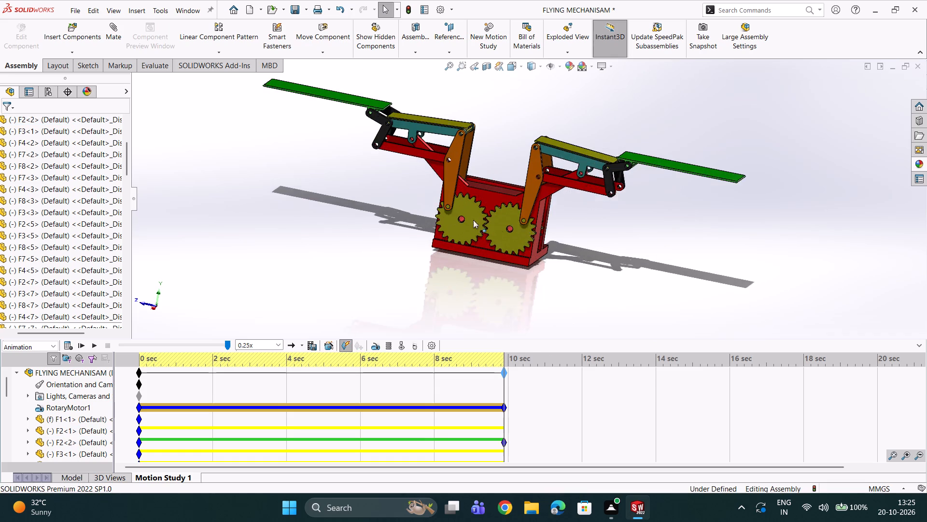
{"action": "scroll", "coordinate": [473, 220], "scroll_direction": "down", "scroll_amount": 4}
{"action": "scroll", "coordinate": [520, 232], "scroll_direction": "down", "scroll_amount": 4}
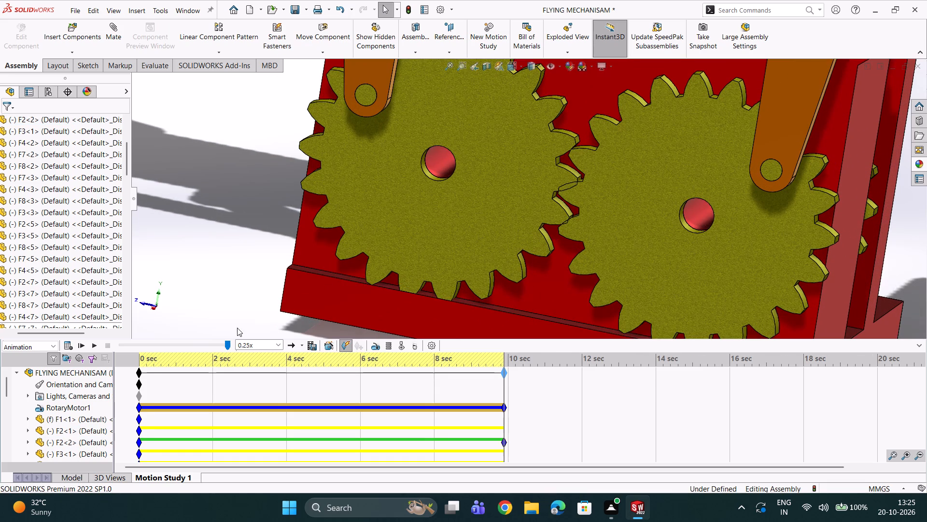
Replay the flying mechanism's motion study animation at 0.25x speed.
{"action": "left_click", "coordinate": [95, 343]}
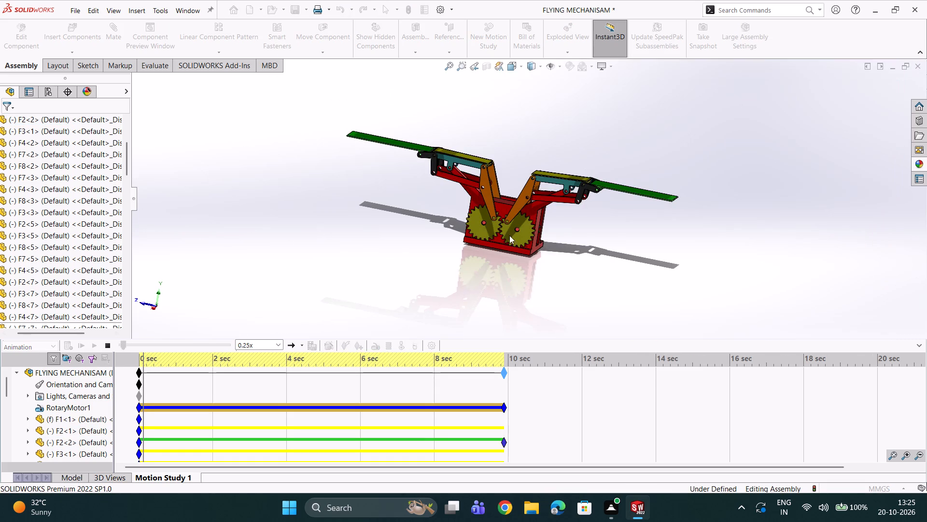
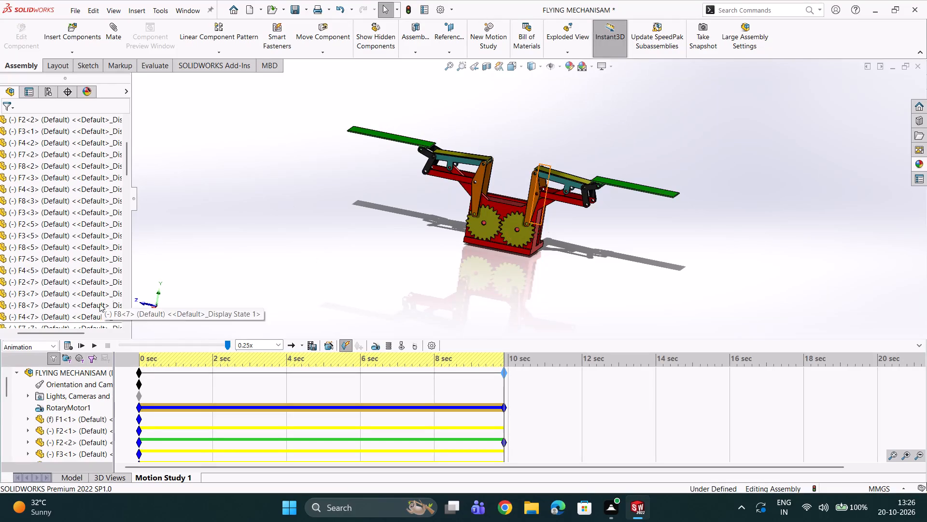
Play the flying mechanism's motion study animation again at 0.25x speed to watch the gears and wings.
{"action": "left_click", "coordinate": [96, 342]}
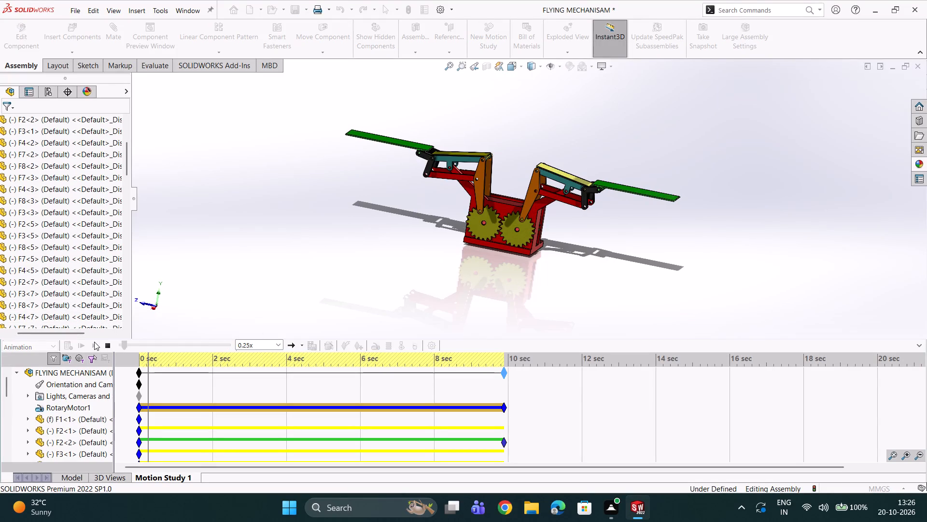
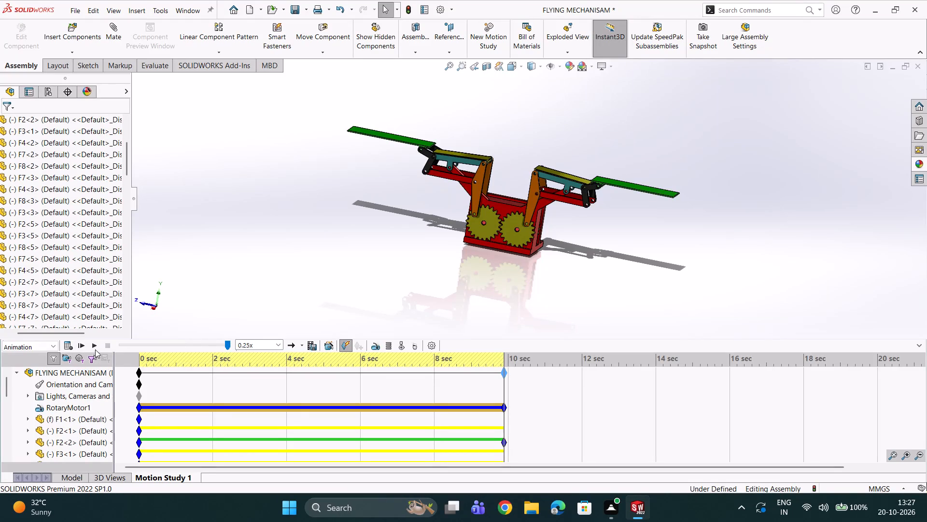
Replay the flying mechanism's motion study animation at 0.25x speed to examine the gear meshing and wing motion.
{"action": "left_click", "coordinate": [96, 347]}
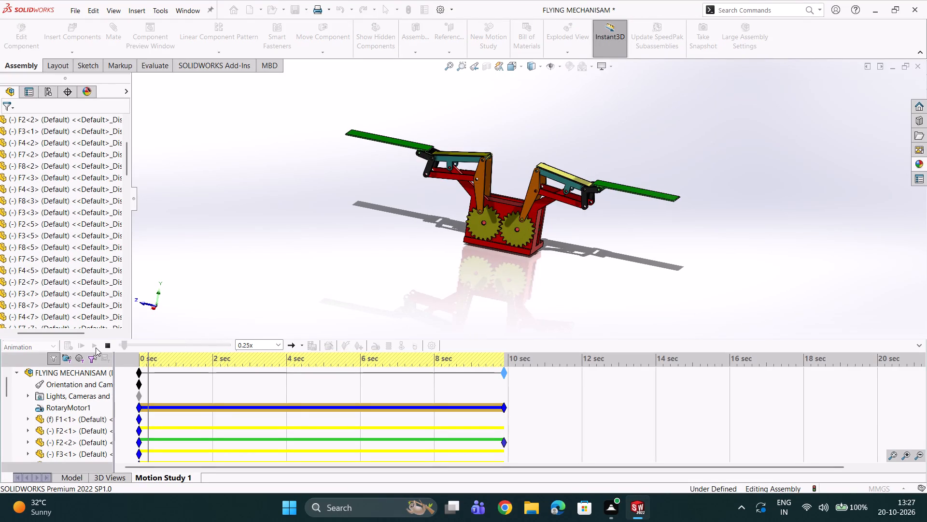
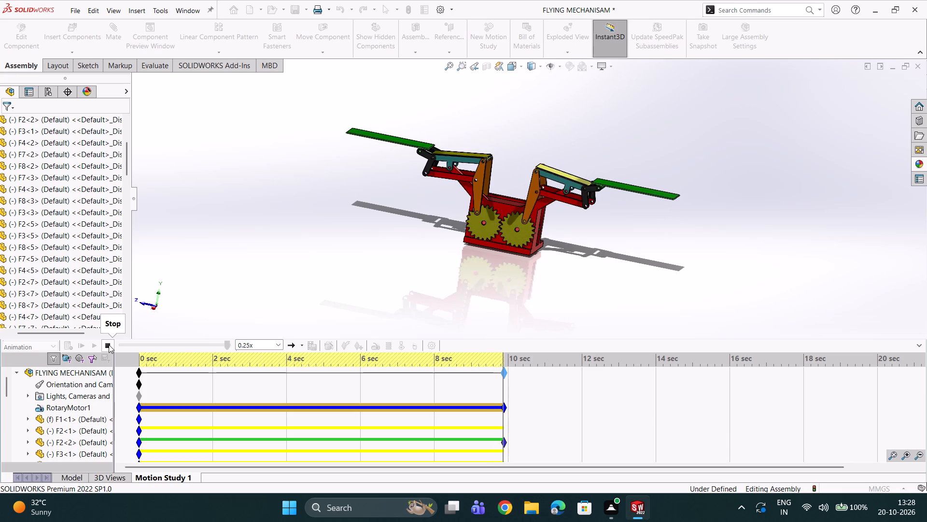
Replay the flying mechanism's motion study animation from the start at 0.25x speed to examine the gear and wing motion.
{"action": "left_click", "coordinate": [96, 347]}
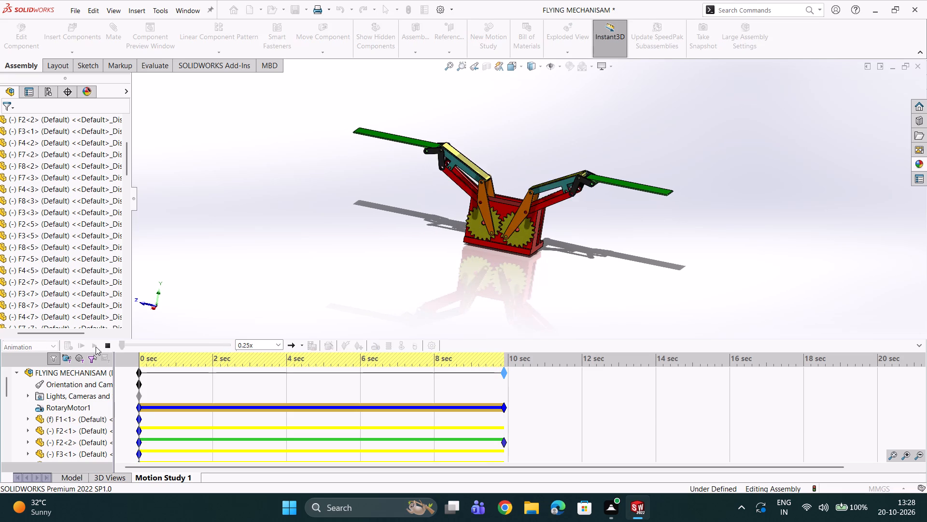
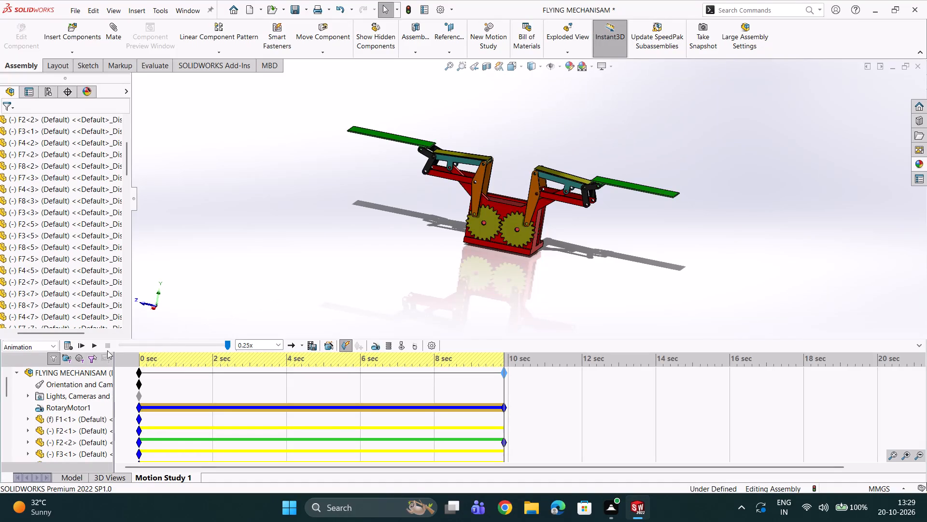
Play the flying mechanism's motion study animation again at 0.25x speed to examine the gear meshing and wing motion.
{"action": "left_click", "coordinate": [97, 350]}
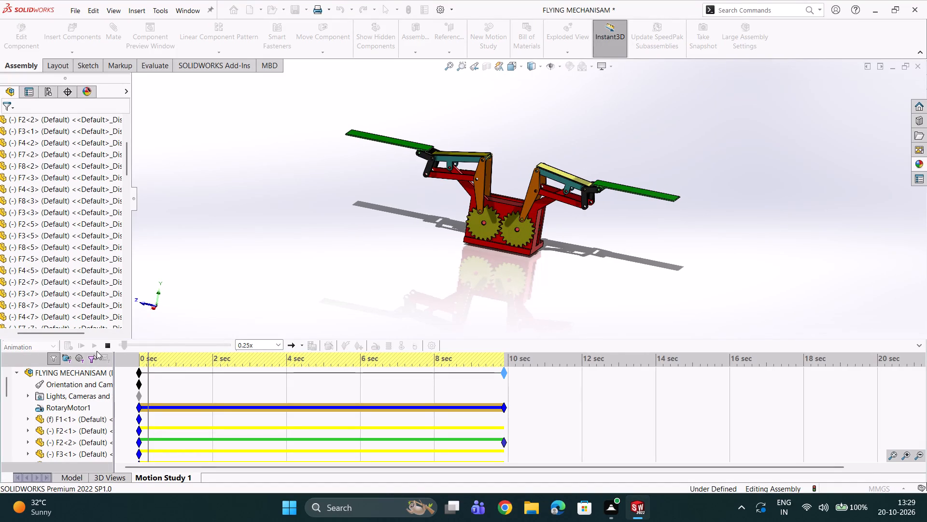
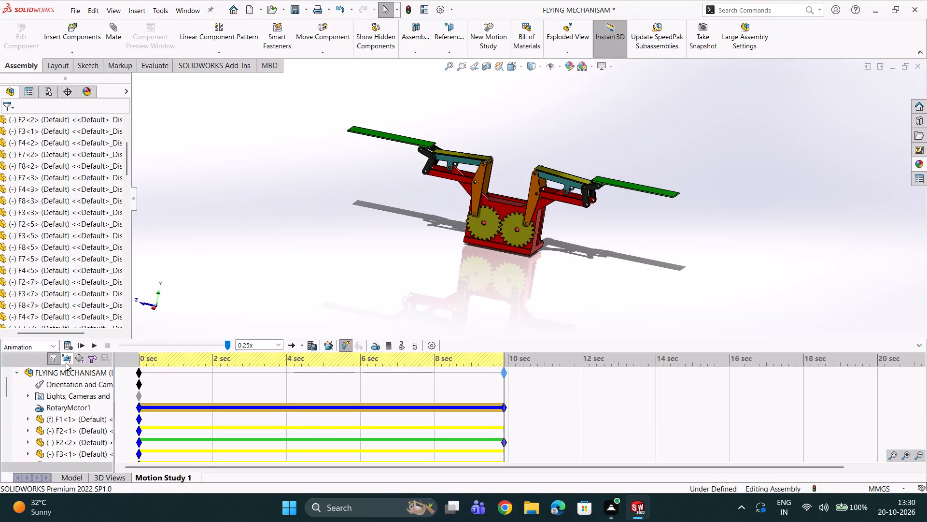
Replay the flying mechanism's motion study animation at 0.25x speed to examine the gear and wing motion.
{"action": "left_click", "coordinate": [92, 346]}
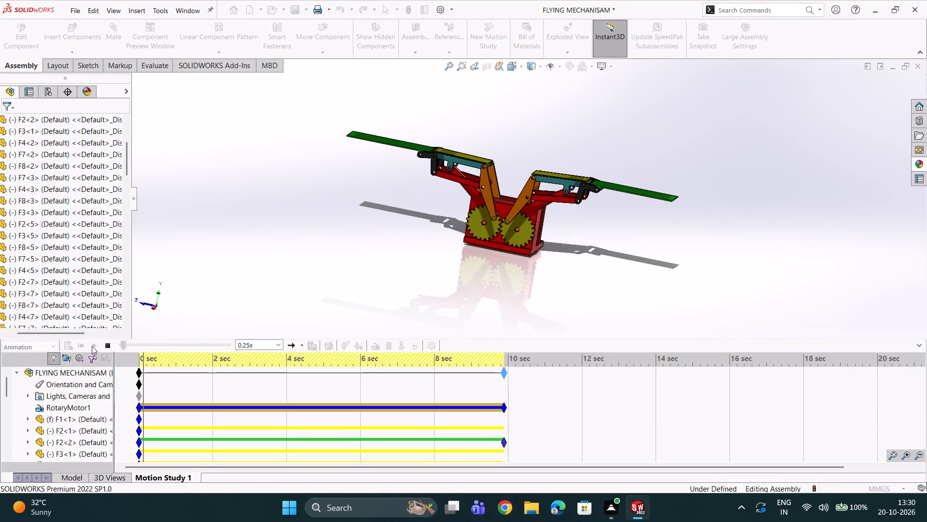